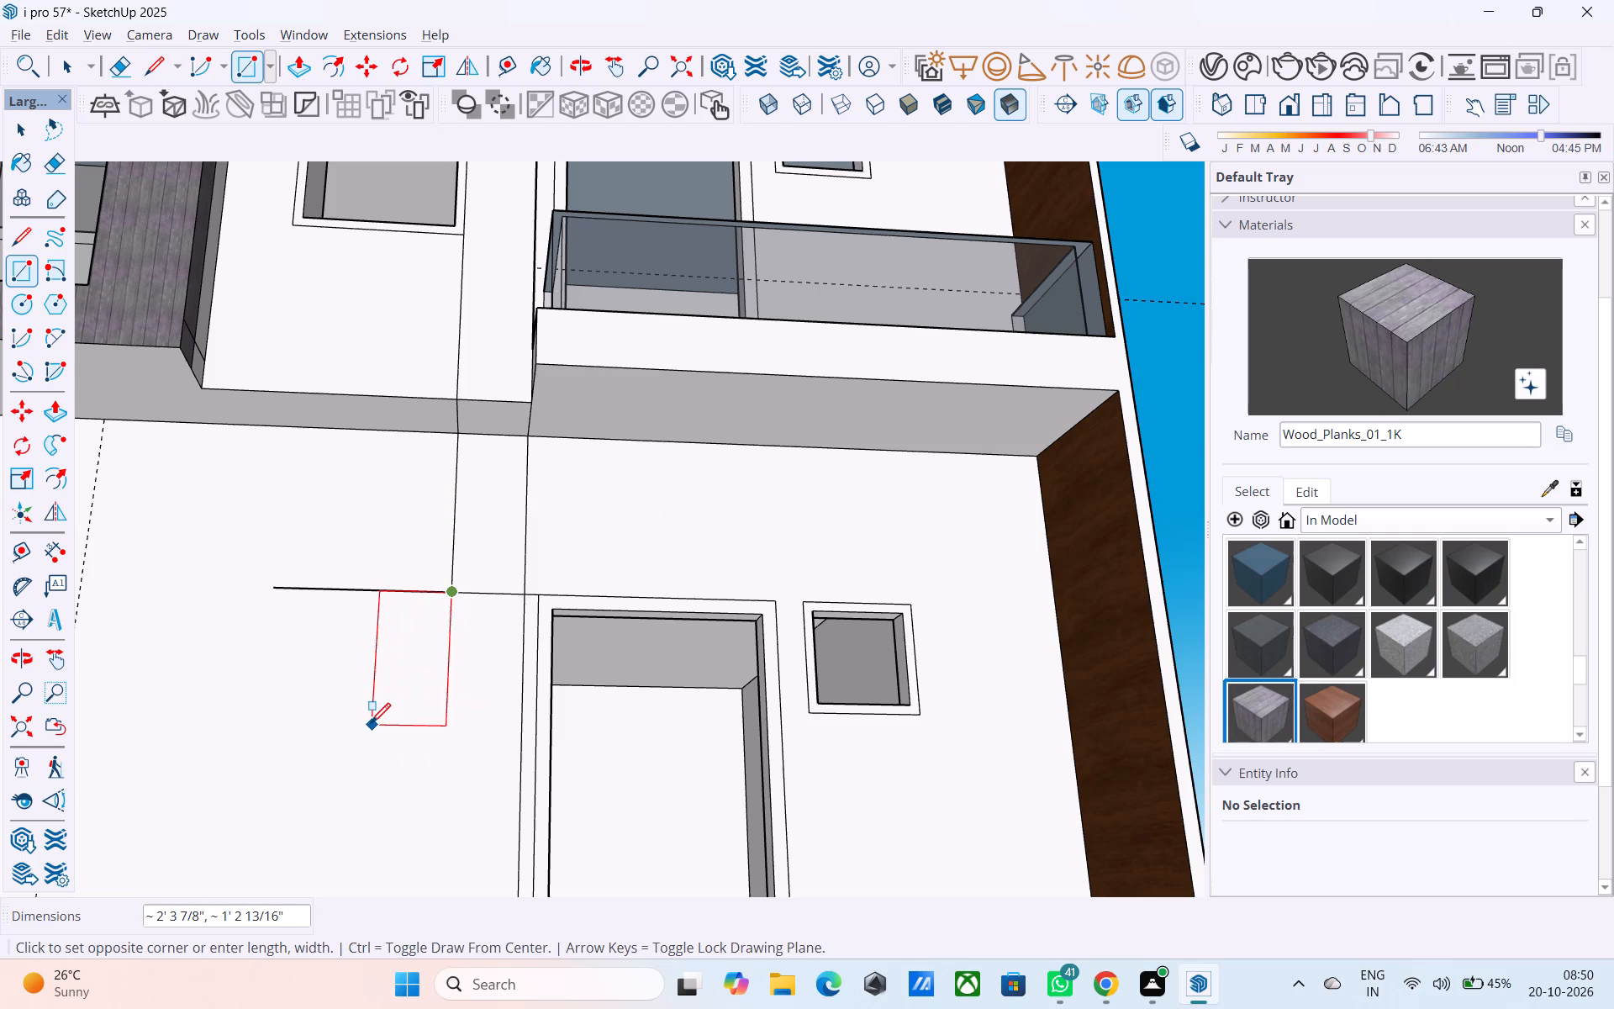
# Draw a 2' by 2' rectangle for a window on the ground-floor side wall beside the door.
pyautogui.write("2',2'")
pyautogui.press('Return')
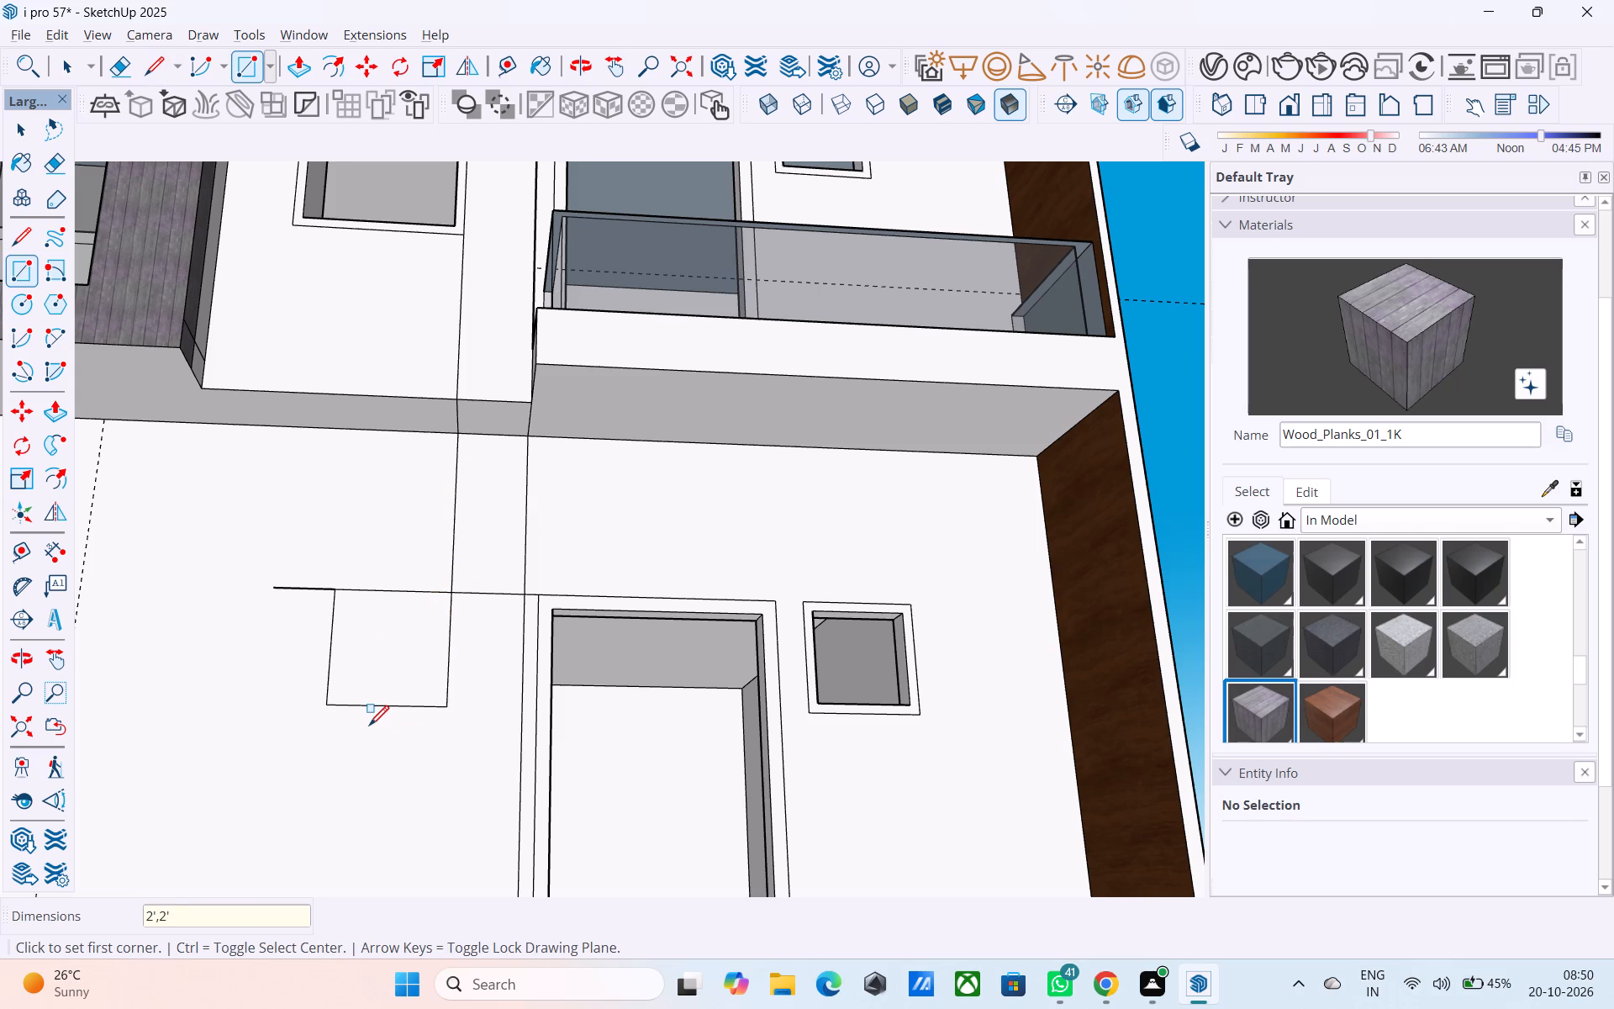
# Erase the leftover construction edges around the new square, above the door and across the underside of the overhang.
pyautogui.press('e')
pyautogui.moveTo(311, 571); pyautogui.dragTo(314, 648)
pyautogui.click(442, 571)
pyautogui.click(446, 566)
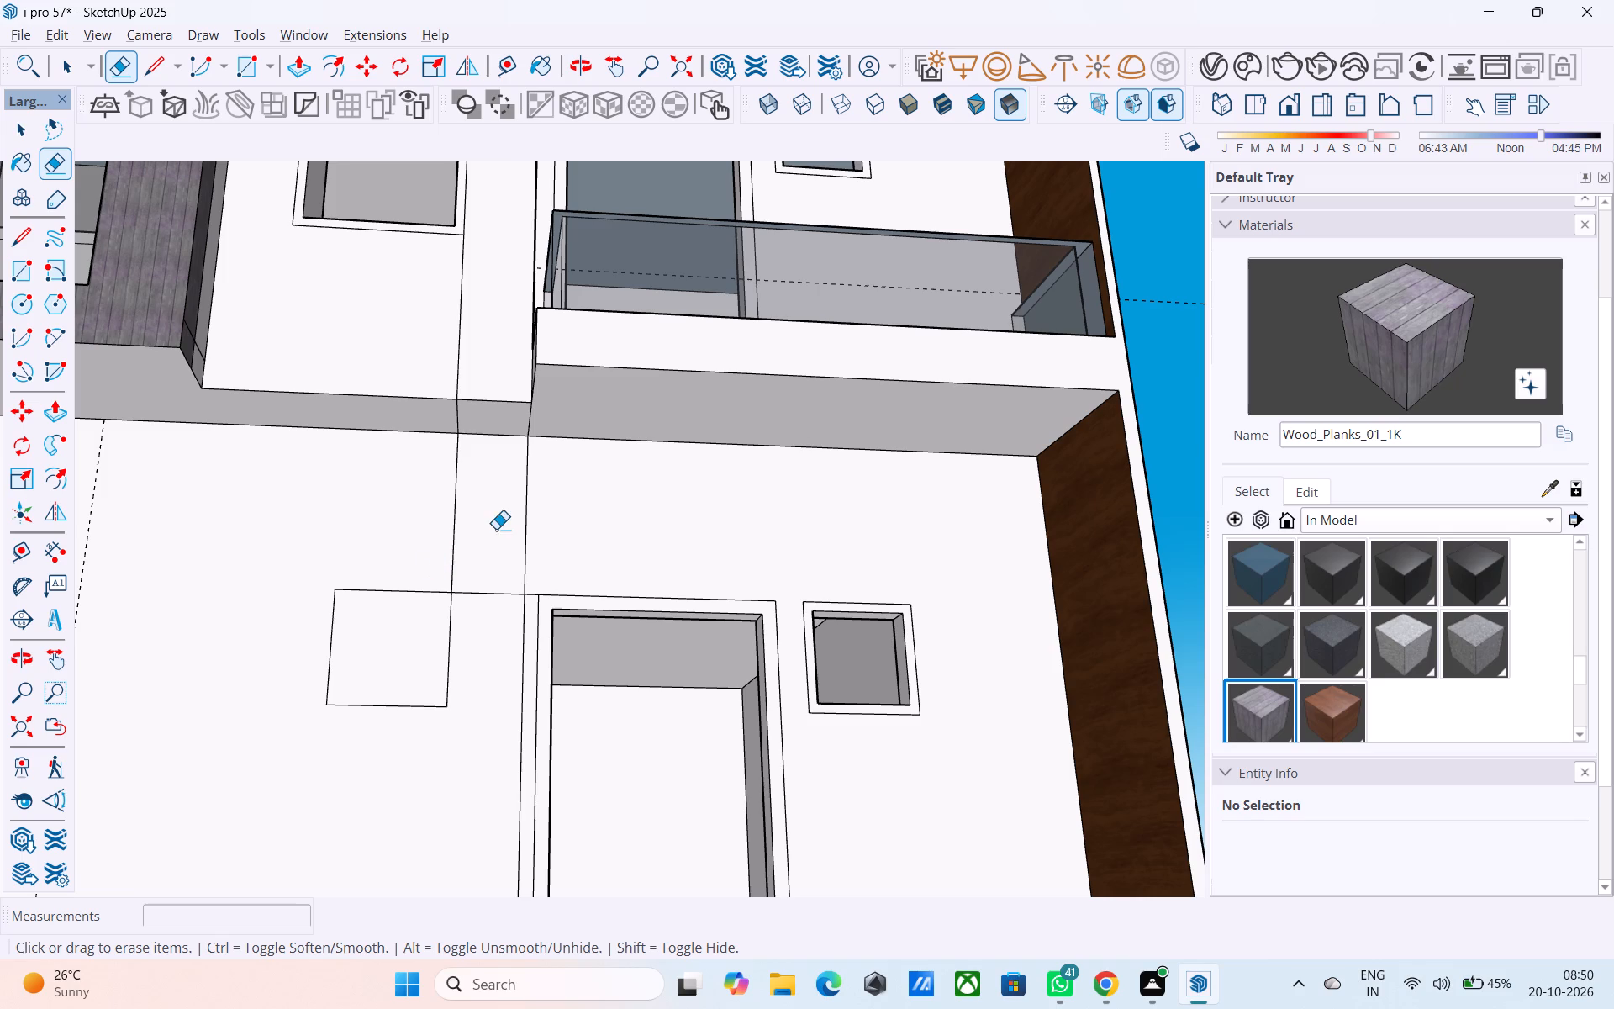
pyautogui.moveTo(537, 519); pyautogui.dragTo(511, 523)
pyautogui.moveTo(480, 504); pyautogui.dragTo(440, 517)
pyautogui.moveTo(483, 622); pyautogui.dragTo(486, 635)
pyautogui.moveTo(484, 596); pyautogui.dragTo(477, 557)
pyautogui.click(465, 425)
pyautogui.moveTo(456, 379); pyautogui.dragTo(457, 372)
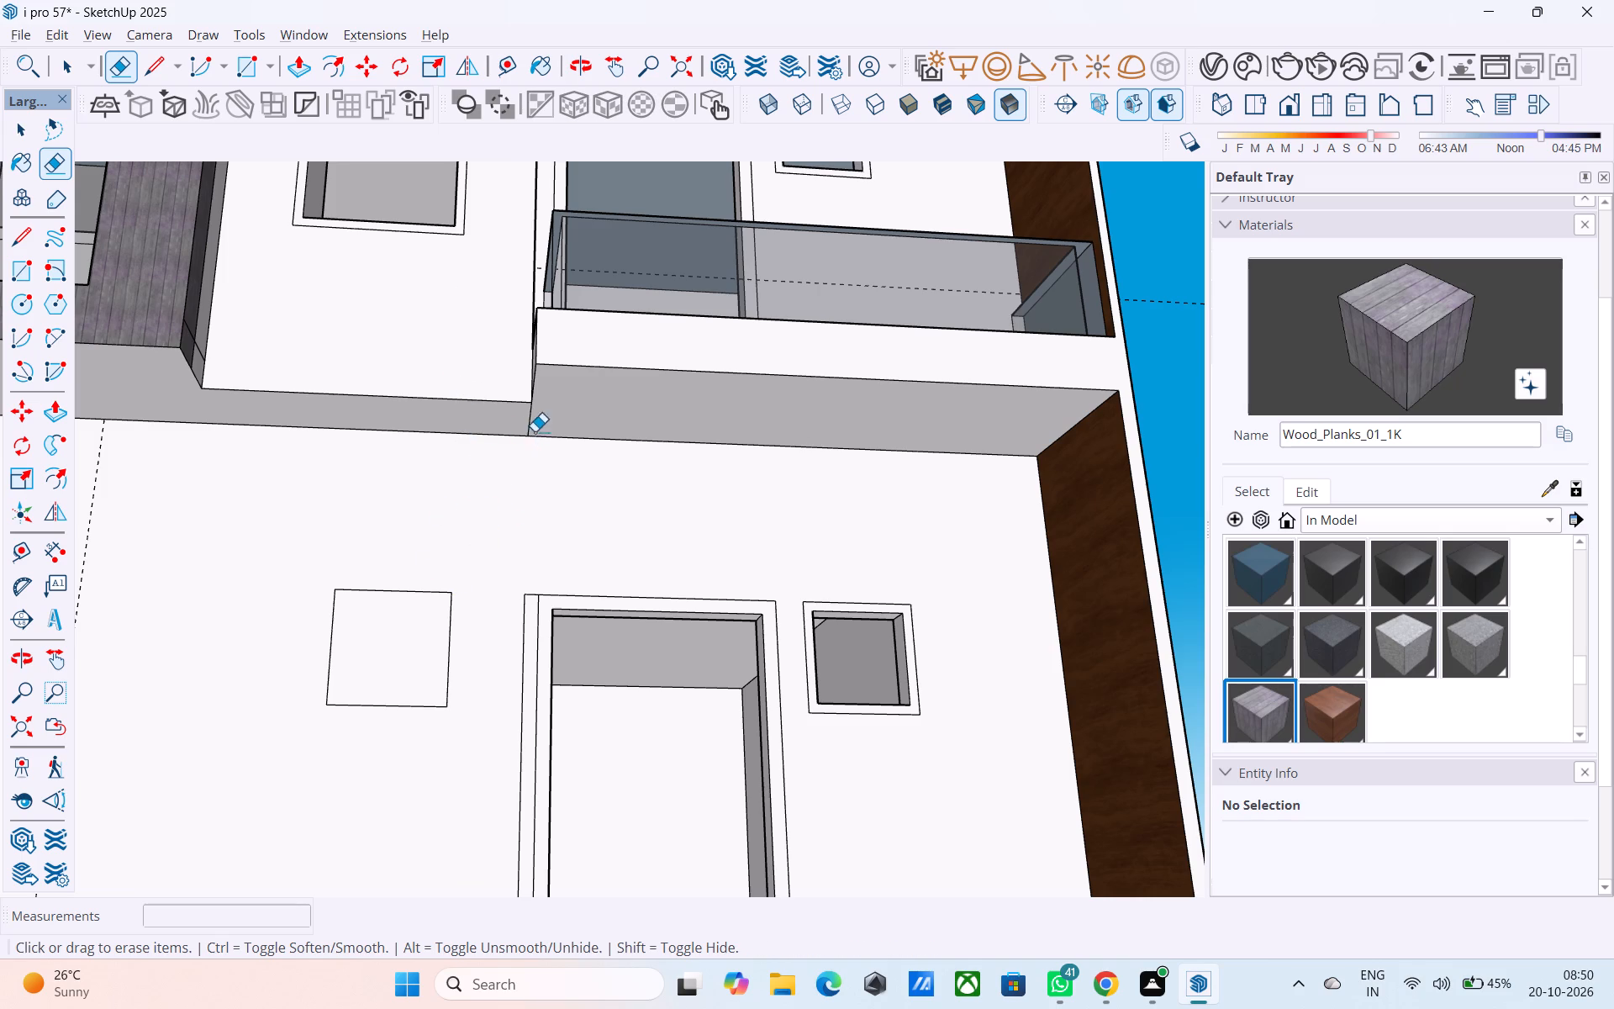
pyautogui.click(528, 424)
# Push/Pull the narrow ledge face beside the top balcony up 3' 9" to near the parapet's top.
pyautogui.scroll(-5, 477, 479)
pyautogui.moveTo(478, 537); pyautogui.dragTo(466, 772, button='middle')
pyautogui.scroll(8, 510, 634)
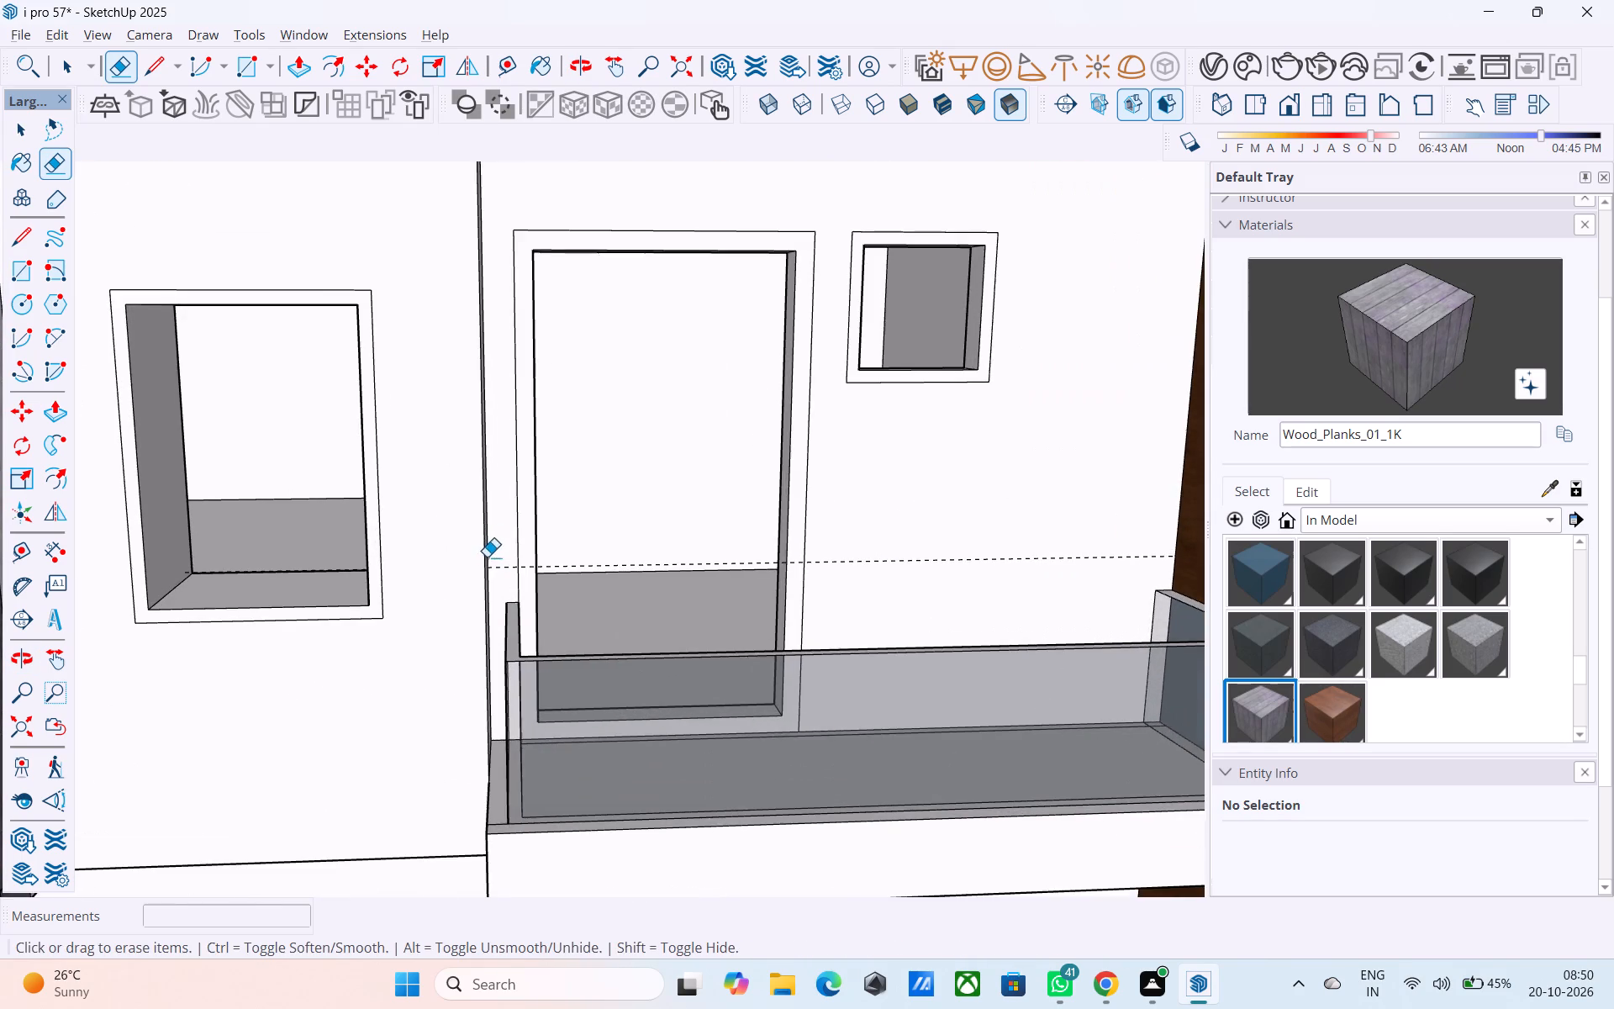
pyautogui.moveTo(492, 541); pyautogui.dragTo(506, 487, button='middle')
pyautogui.scroll(-6, 498, 474)
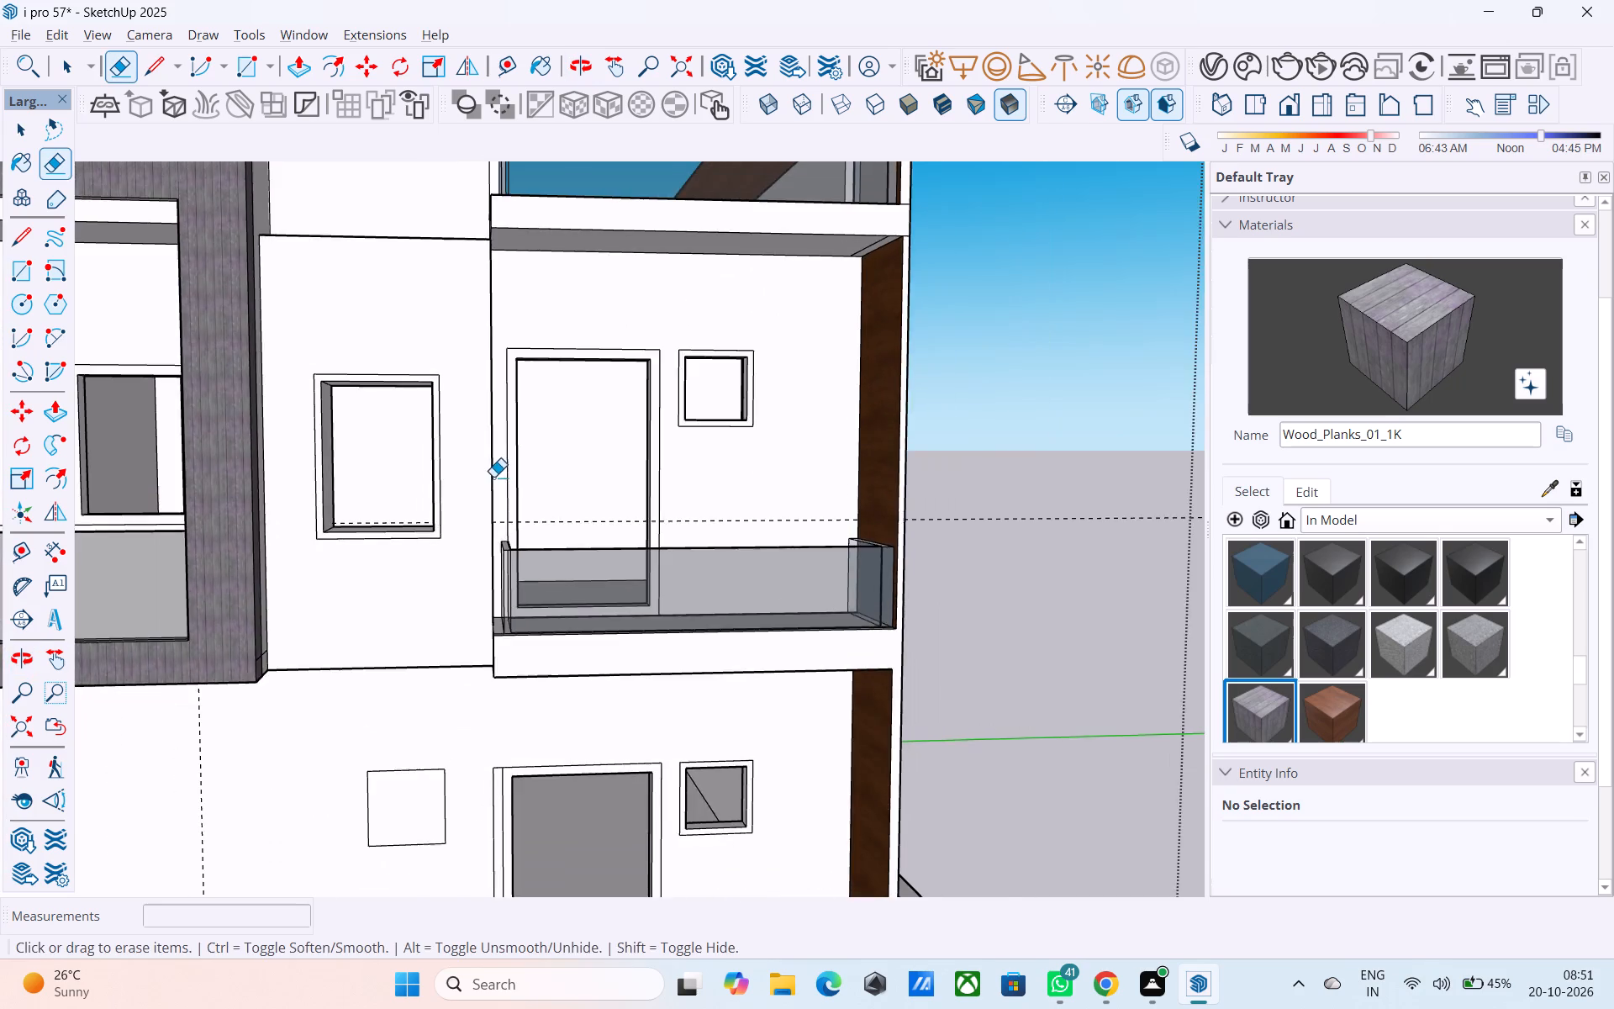
pyautogui.scroll(-4, 493, 477)
pyautogui.moveTo(492, 478); pyautogui.dragTo(441, 477, button='middle')
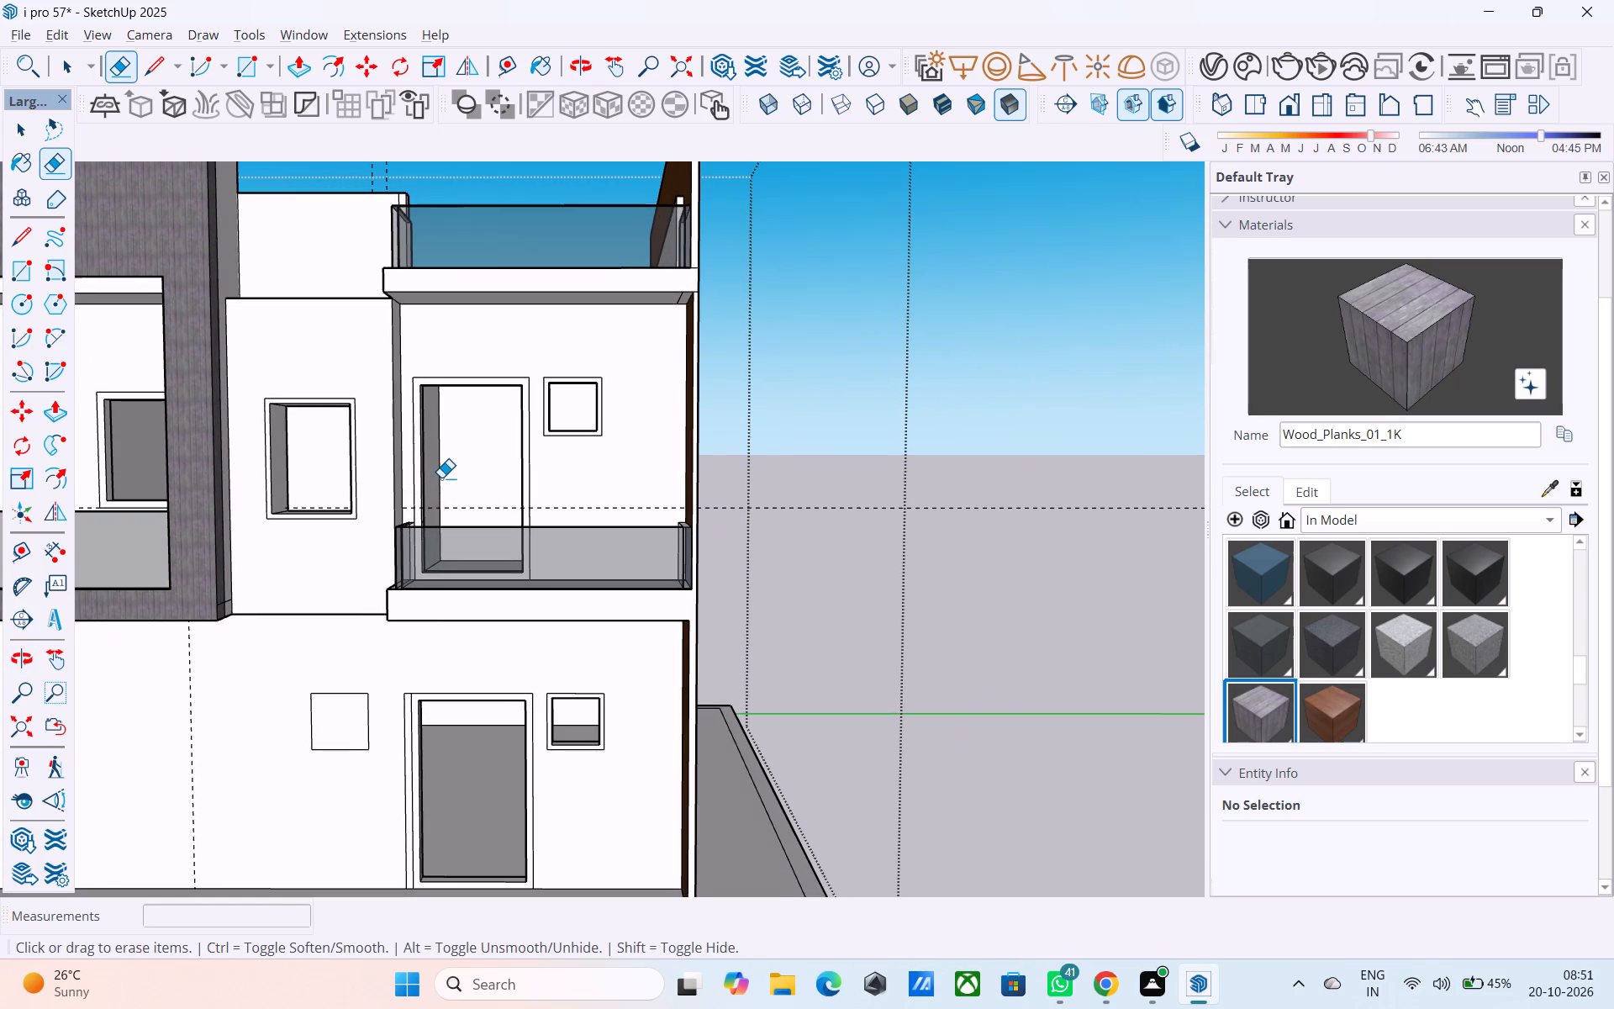
pyautogui.moveTo(457, 405); pyautogui.dragTo(505, 540, button='middle')
pyautogui.scroll(4, 431, 580)
pyautogui.press('space')
pyautogui.click(431, 584)
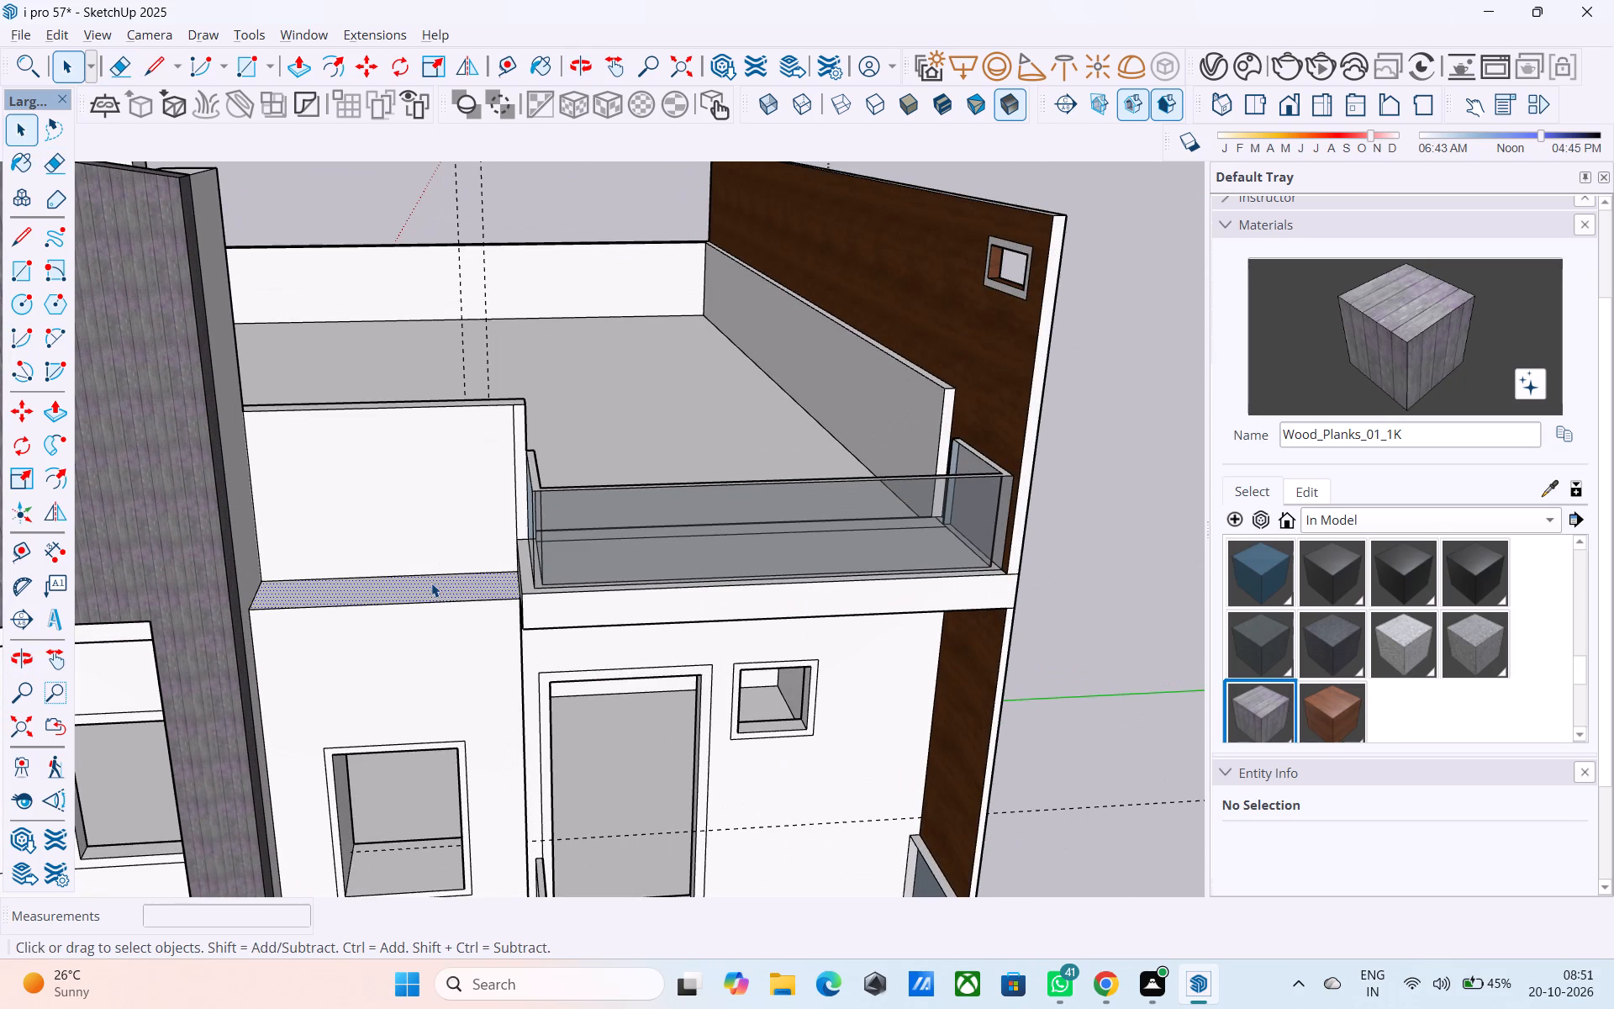
pyautogui.press('p')
pyautogui.click(431, 584)
pyautogui.click(407, 413)
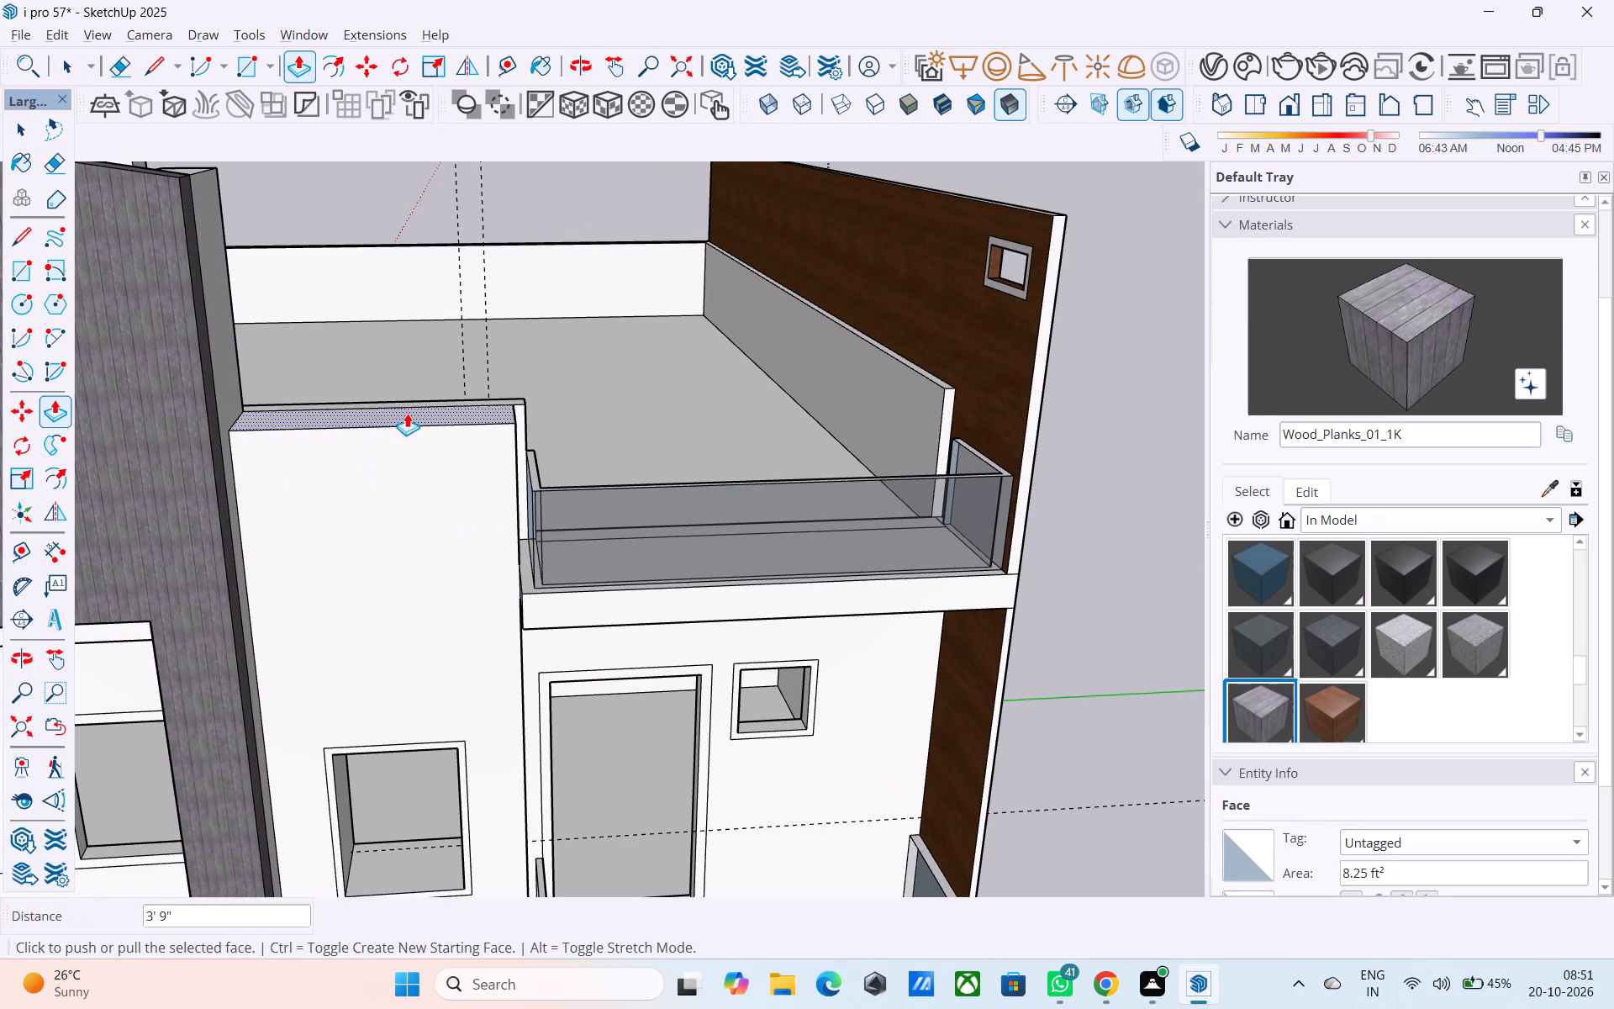
# Save the house model.
pyautogui.moveTo(425, 485); pyautogui.dragTo(437, 356, button='middle')
pyautogui.scroll(-10, 437, 335)
pyautogui.moveTo(456, 408); pyautogui.dragTo(671, 326, button='middle')
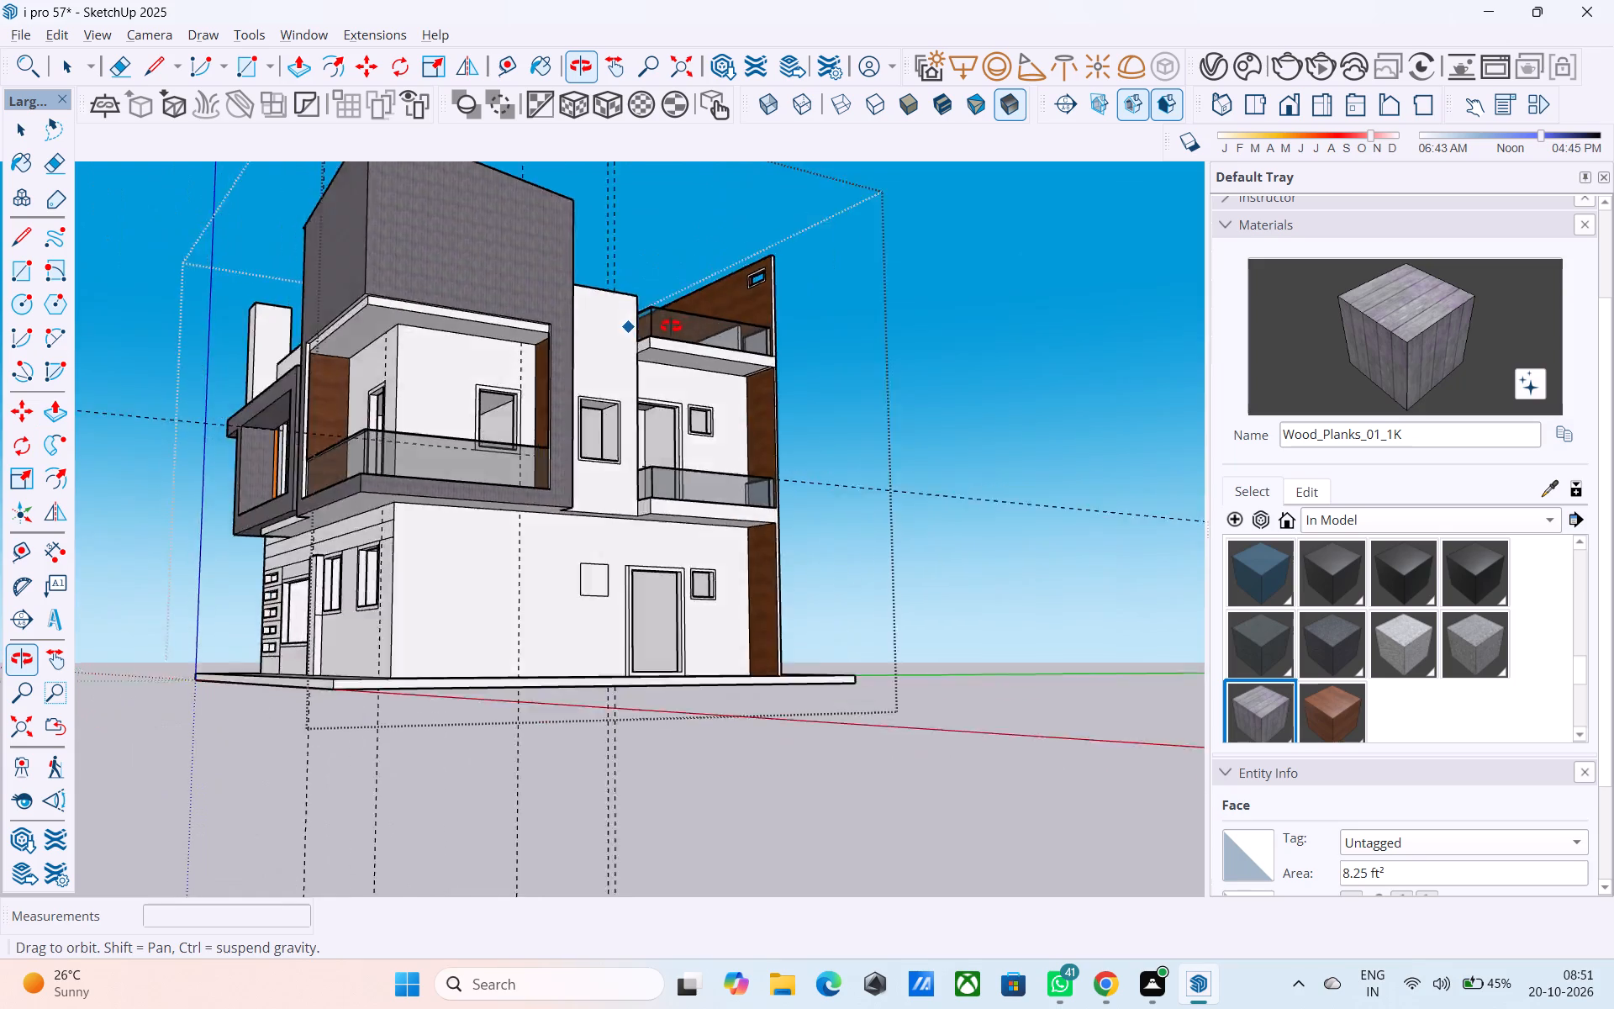
pyautogui.moveTo(671, 326); pyautogui.dragTo(788, 365, button='middle')
pyautogui.scroll(-4, 419, 448)
pyautogui.moveTo(755, 454); pyautogui.dragTo(713, 451, button='middle')
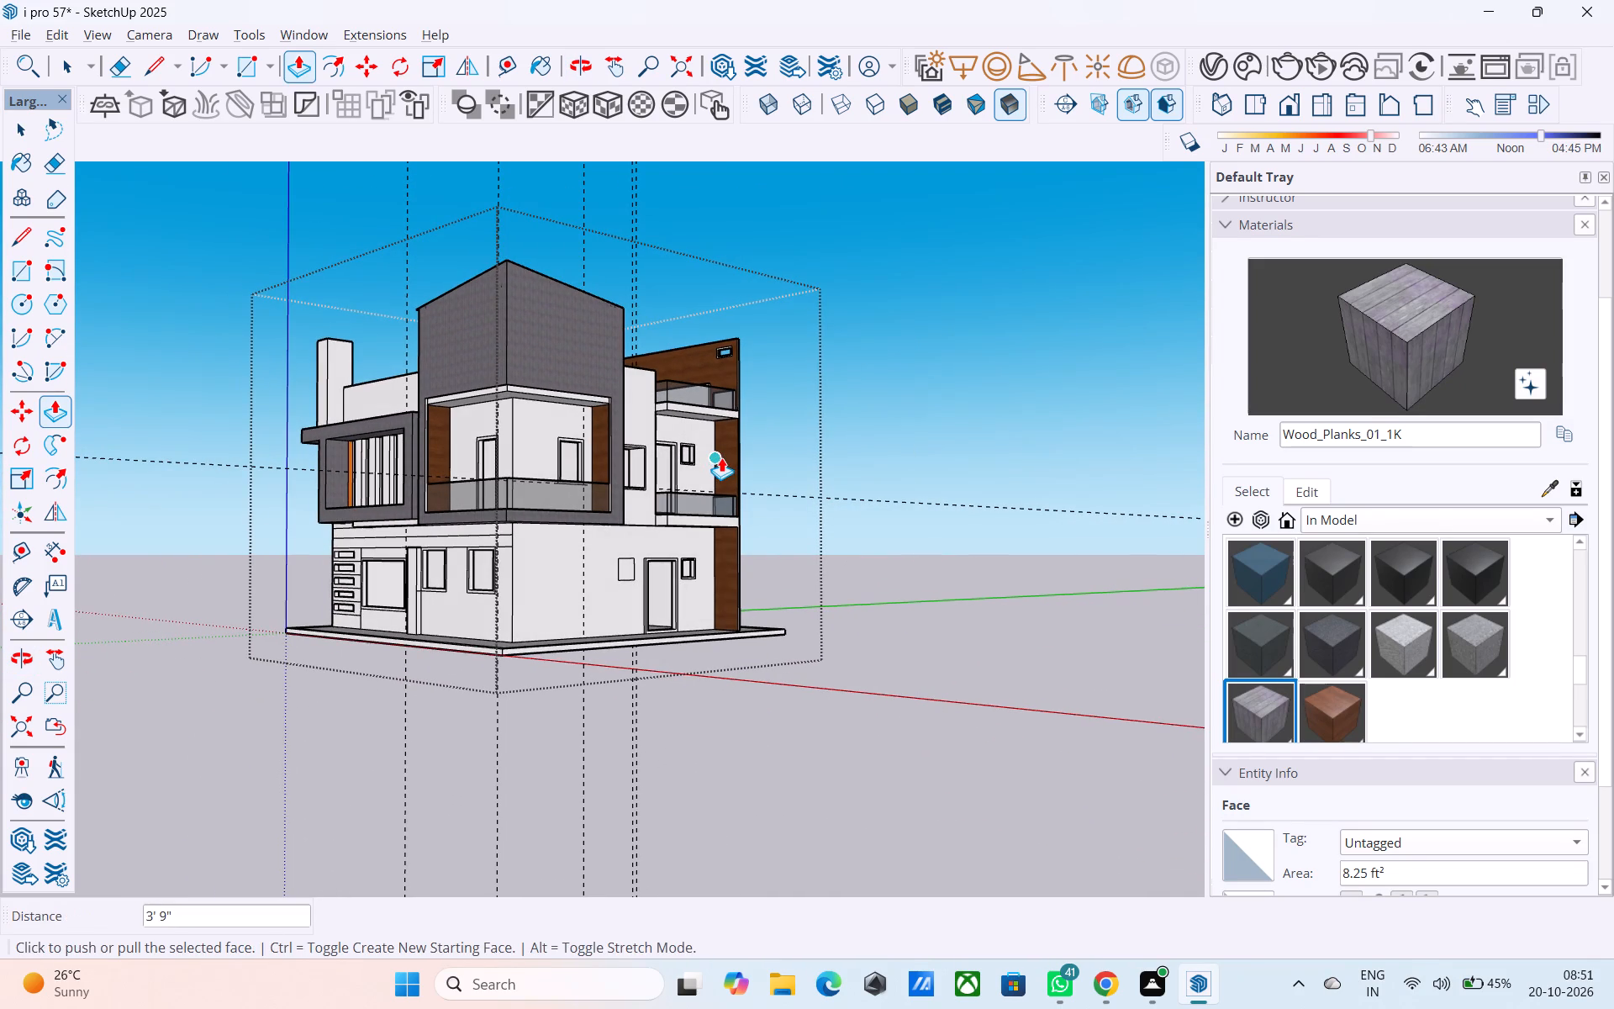
pyautogui.hotkey('ctrl', 's')
# Offset the new 2' square's outline inward by 2" to form a window frame.
pyautogui.scroll(1, 723, 459)
pyautogui.keyDown('shift'); pyautogui.moveTo(723, 458); pyautogui.dragTo(563, 462, button='middle'); pyautogui.keyUp('shift')
pyautogui.scroll(11, 505, 566)
pyautogui.press('space')
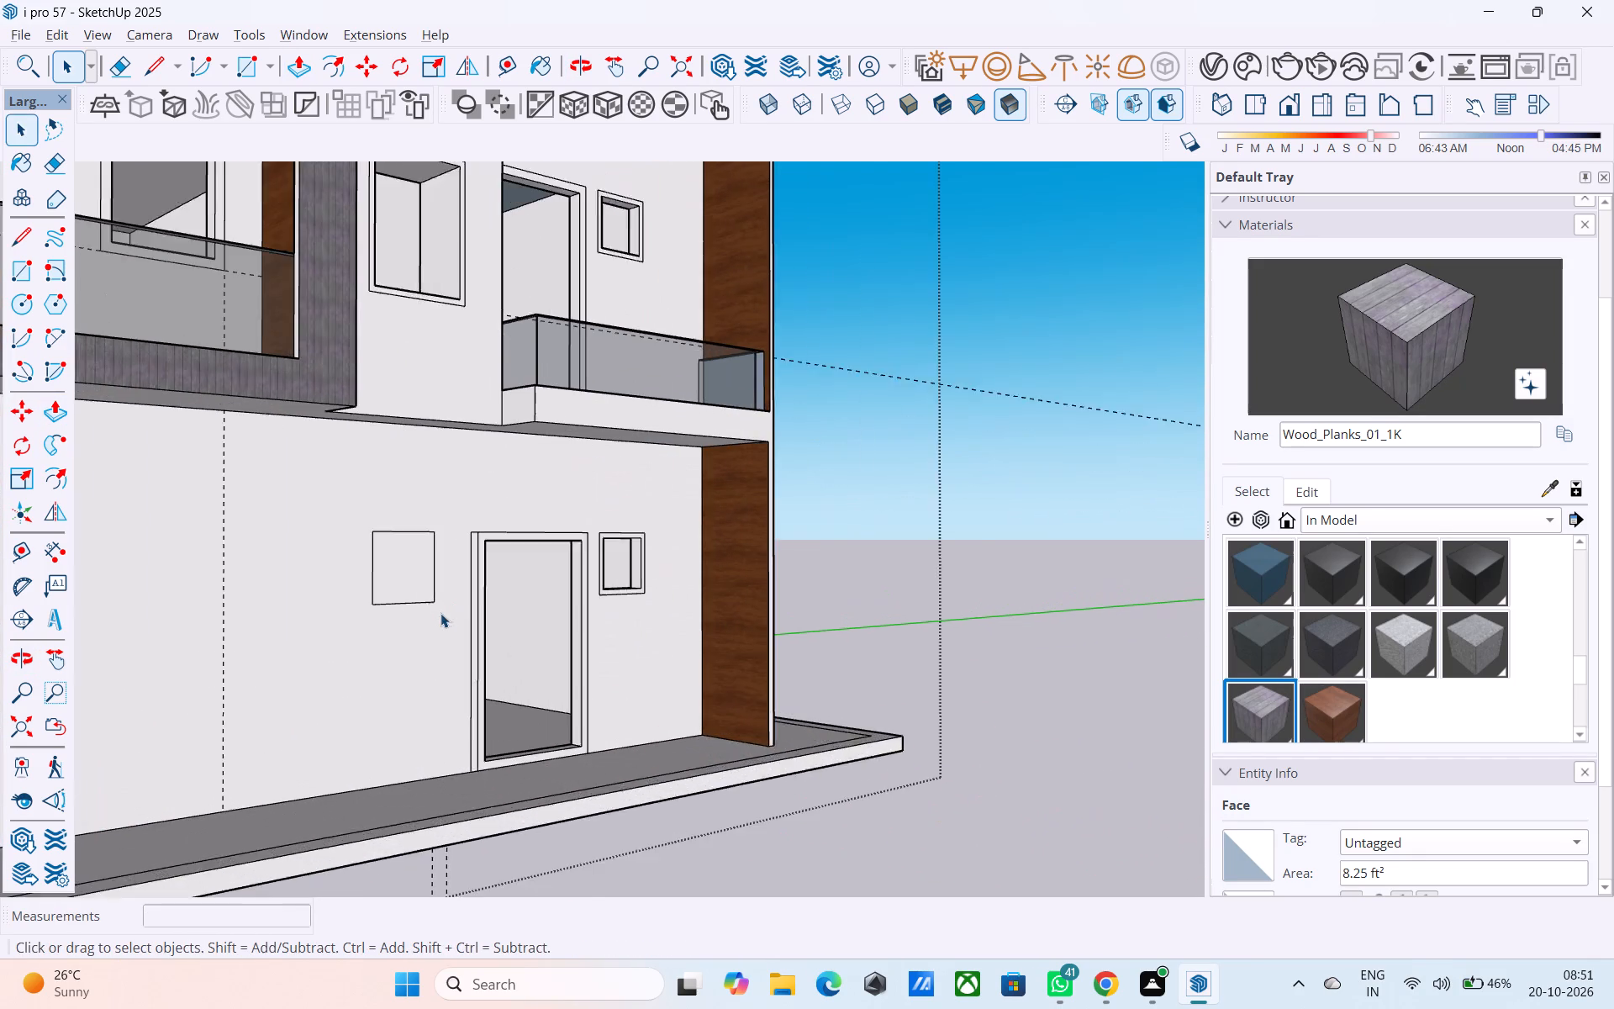
pyautogui.click(398, 579)
pyautogui.press('f')
pyautogui.click(398, 579)
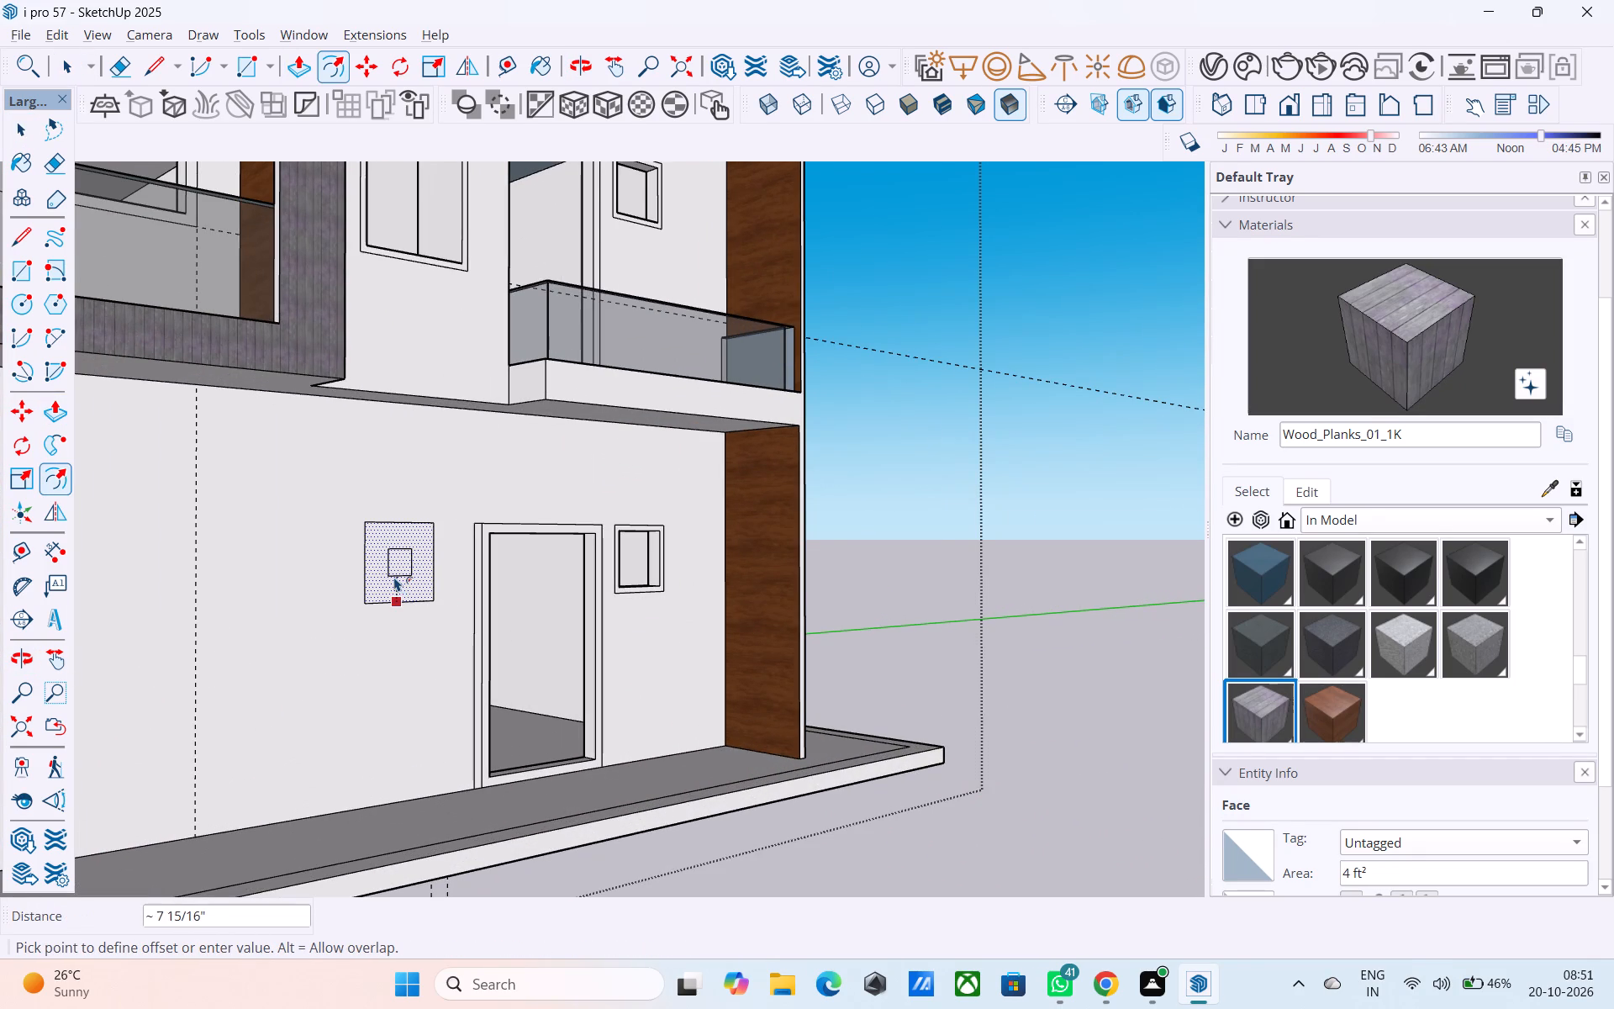
pyautogui.write('2"')
pyautogui.press('Return')
pyautogui.press('space')
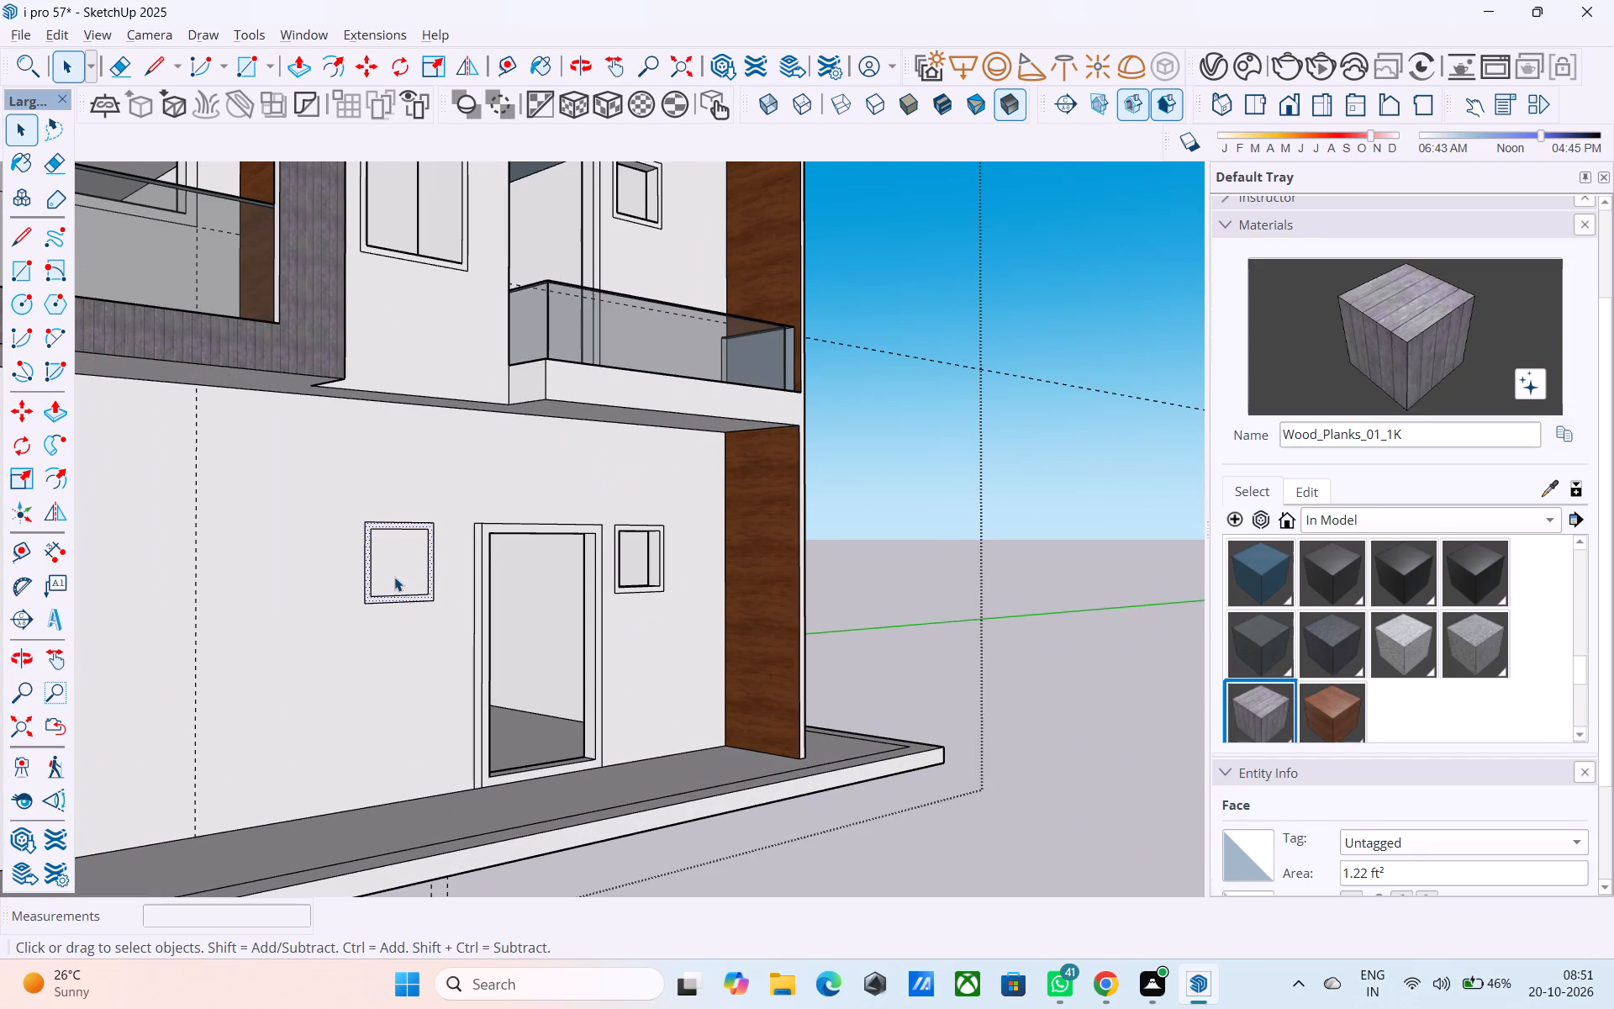
# Push the square's inner face 6" through the wall to cut the window opening.
pyautogui.scroll(-5, 625, 497)
pyautogui.moveTo(619, 498); pyautogui.dragTo(583, 521, button='middle')
pyautogui.scroll(5, 506, 524)
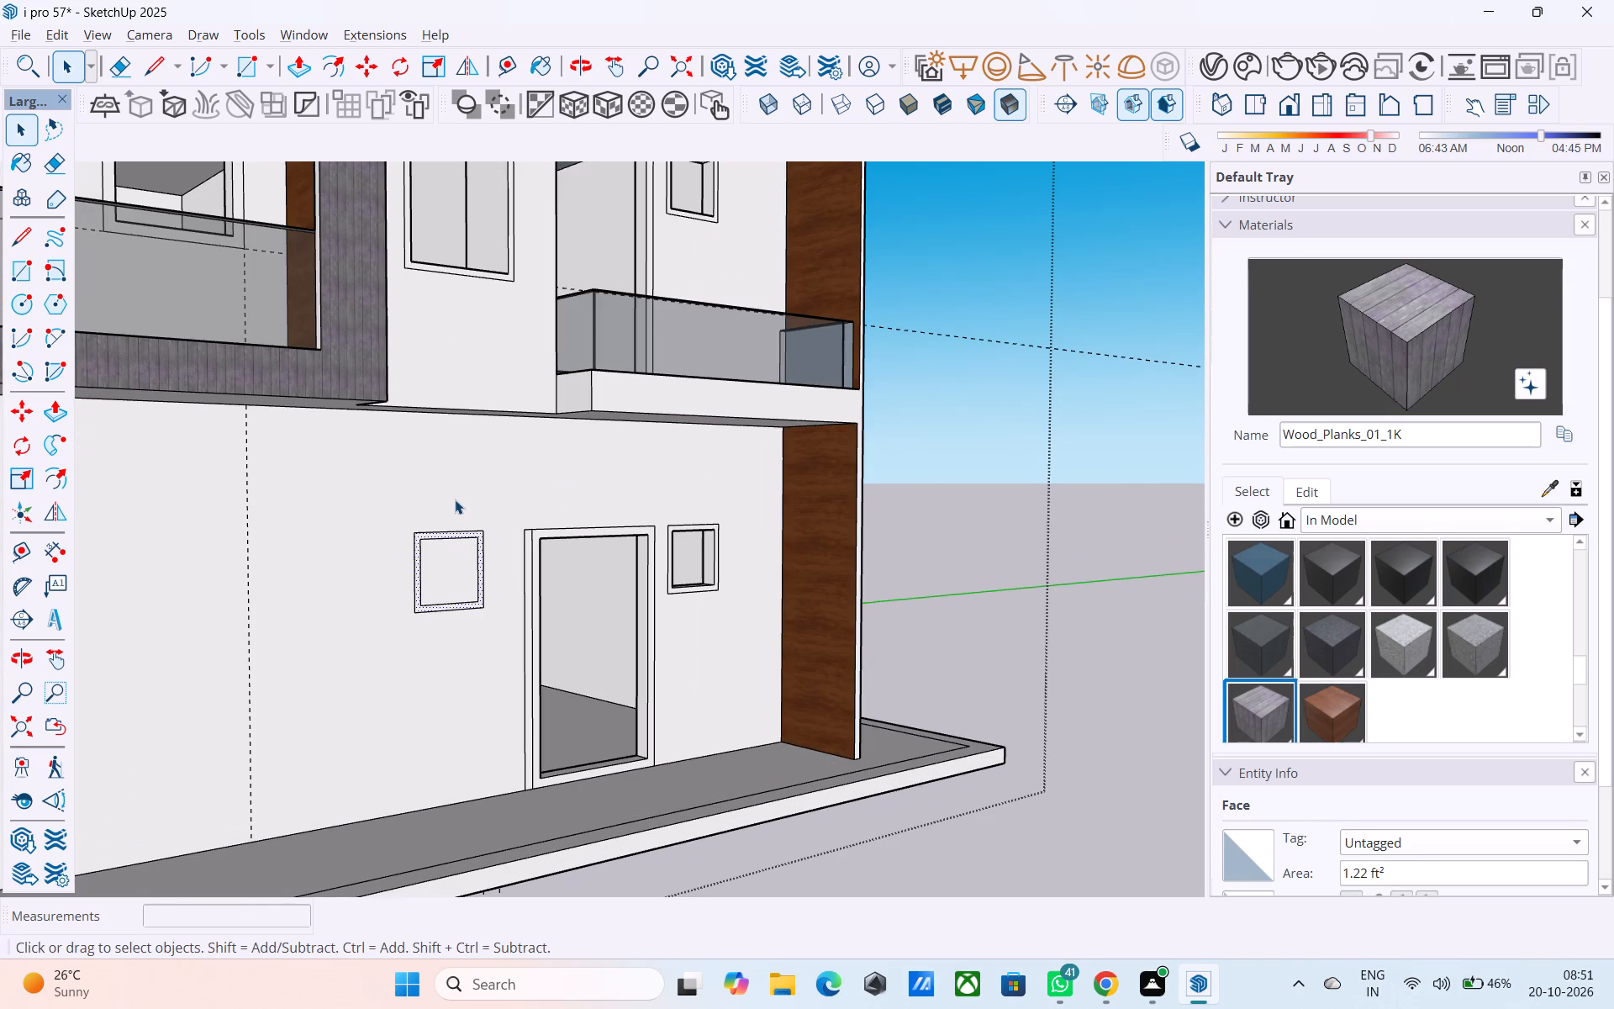
pyautogui.scroll(7, 459, 595)
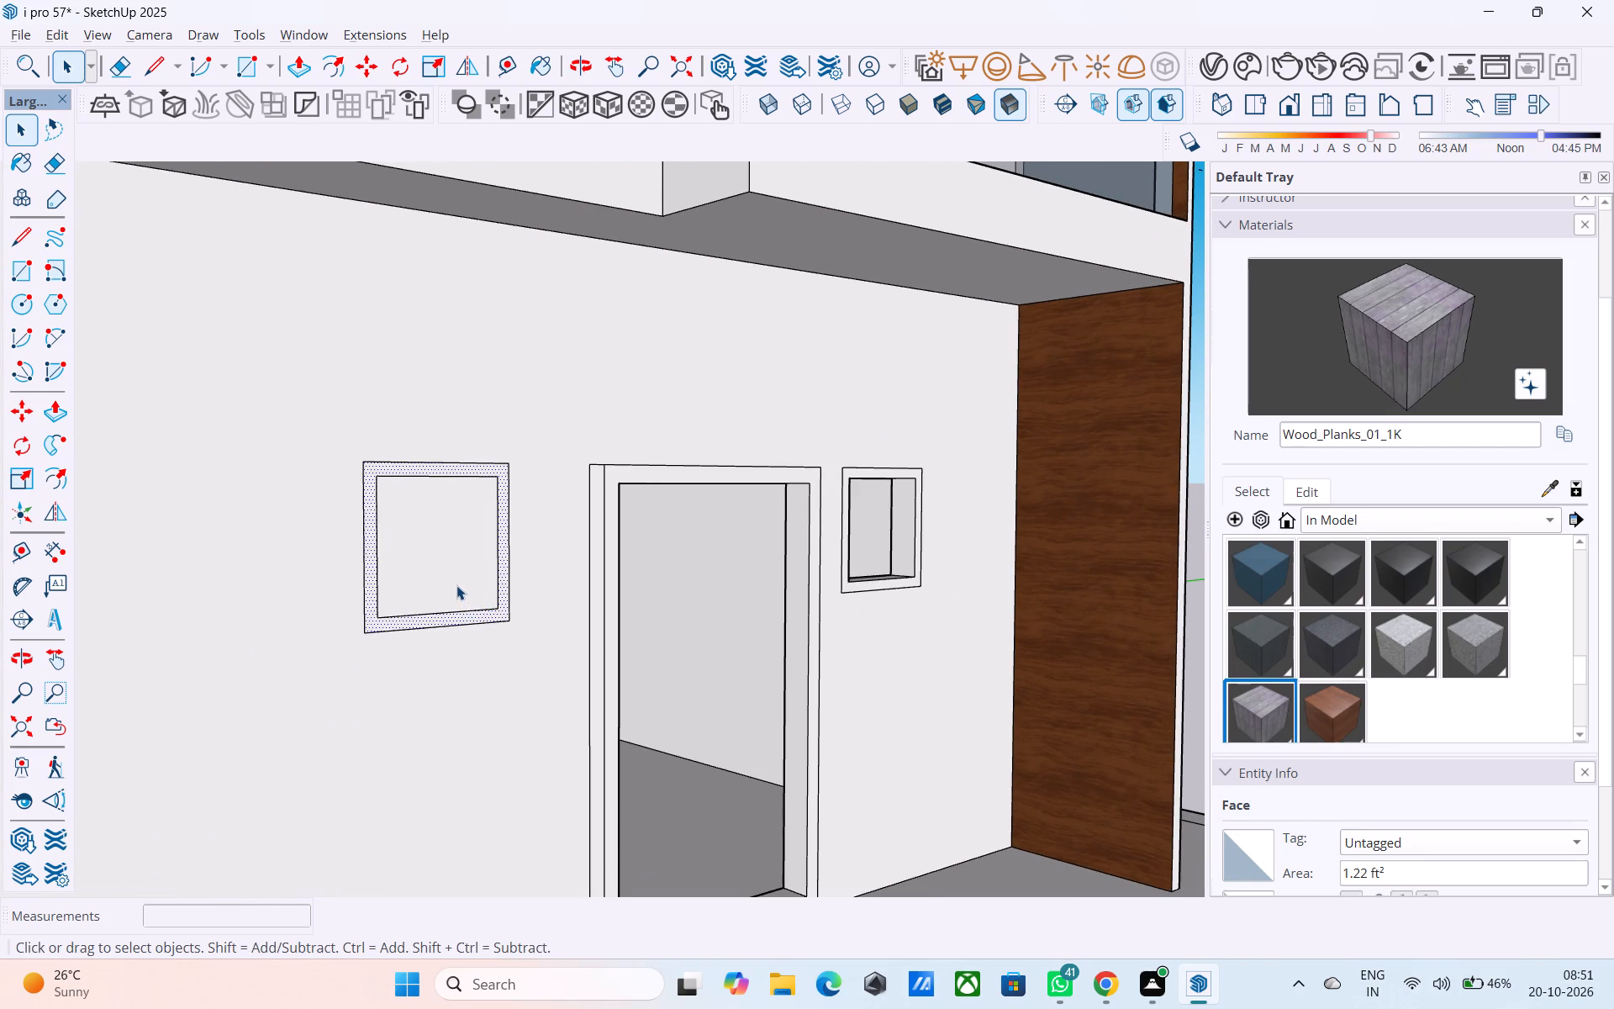
pyautogui.scroll(3, 451, 579)
pyautogui.click(450, 576)
pyautogui.press('p')
pyautogui.click(450, 576)
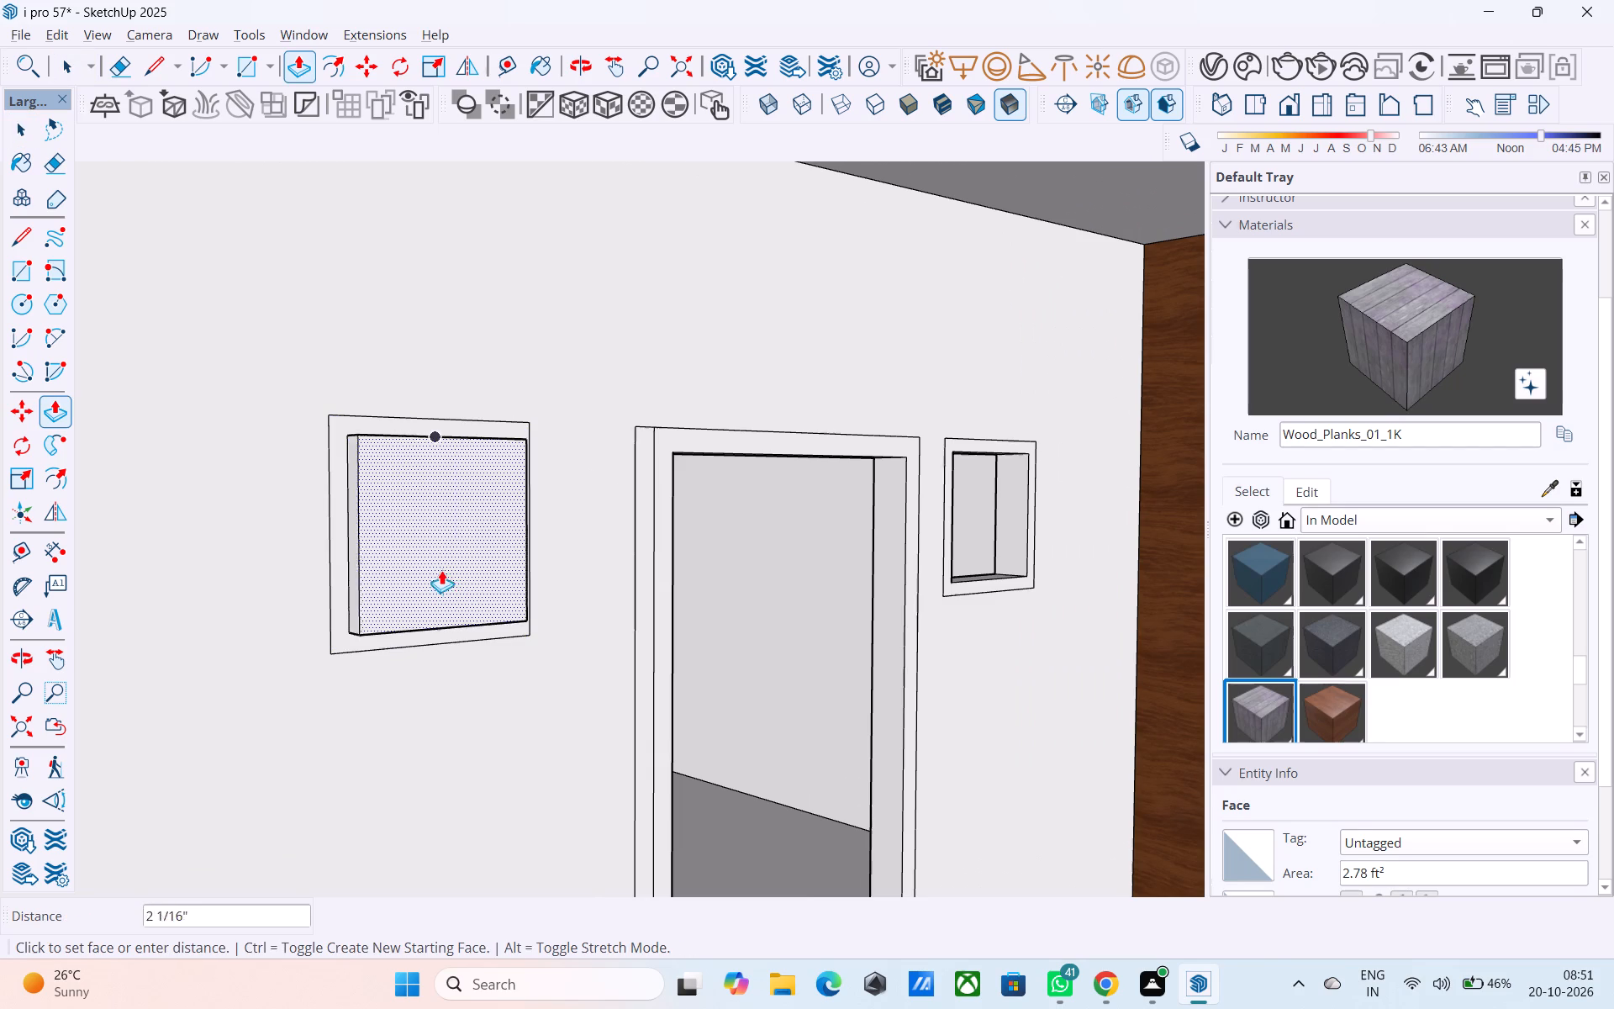
pyautogui.click(393, 536)
# Erase the stray edge across the side of the column beside the ground-floor front windows.
pyautogui.scroll(-7, 530, 465)
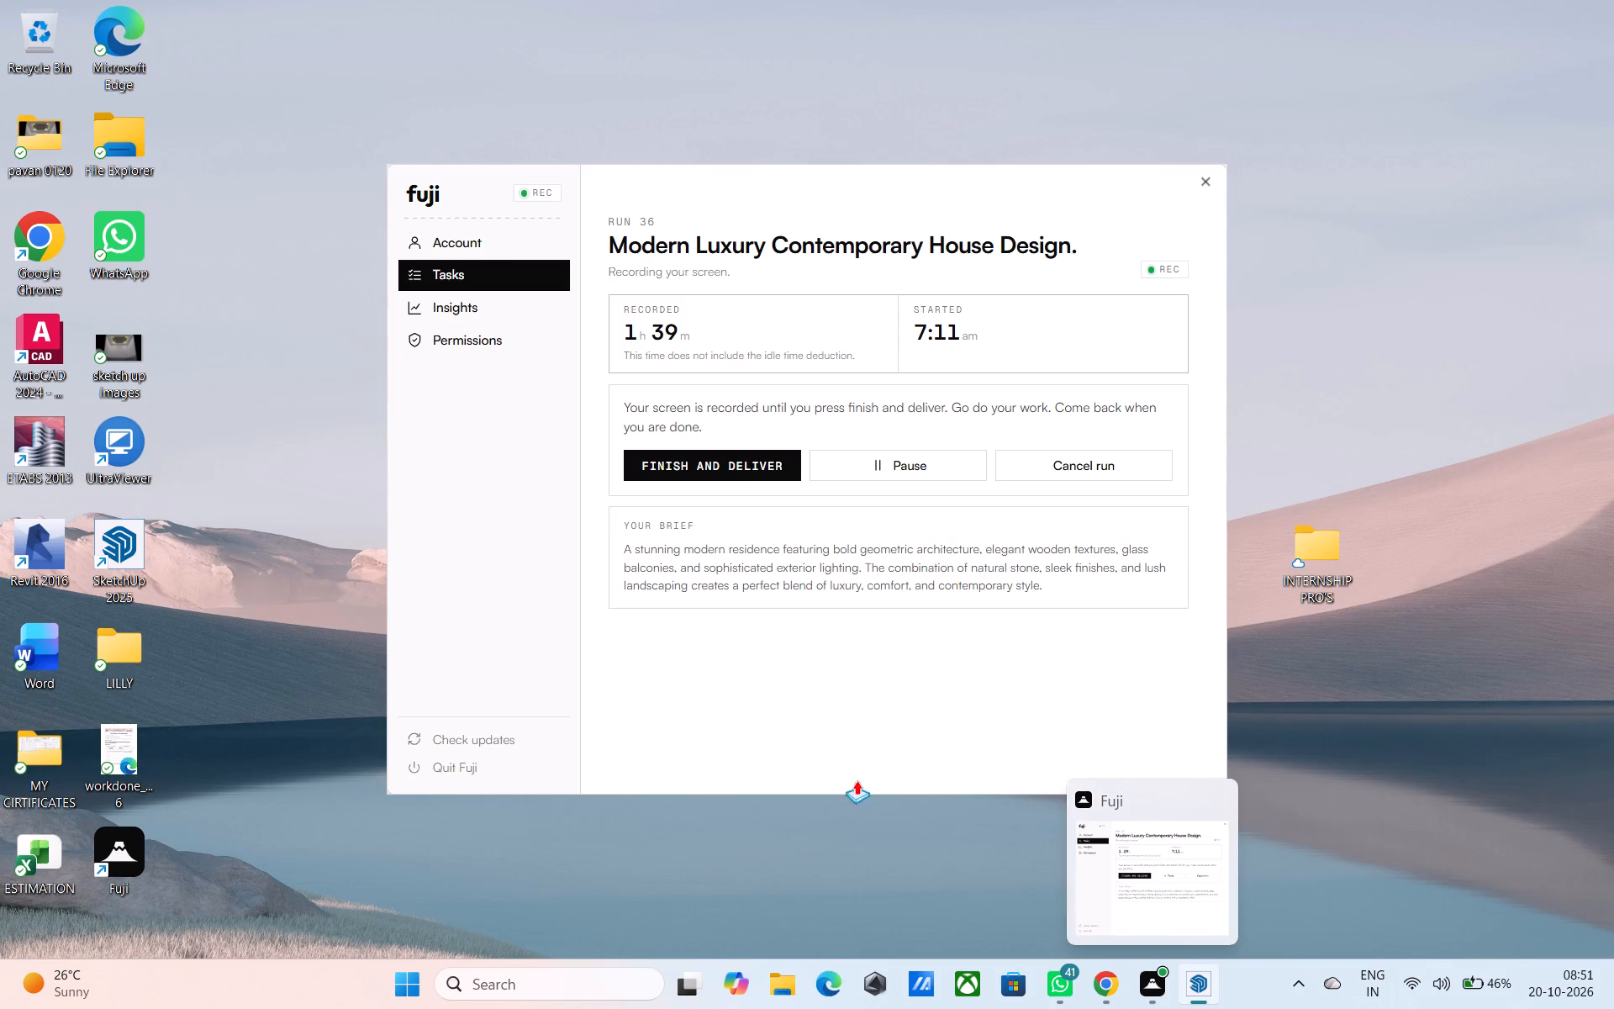
pyautogui.scroll(-10, 799, 583)
pyautogui.scroll(-4, 673, 647)
pyautogui.moveTo(667, 657); pyautogui.dragTo(641, 753, button='middle')
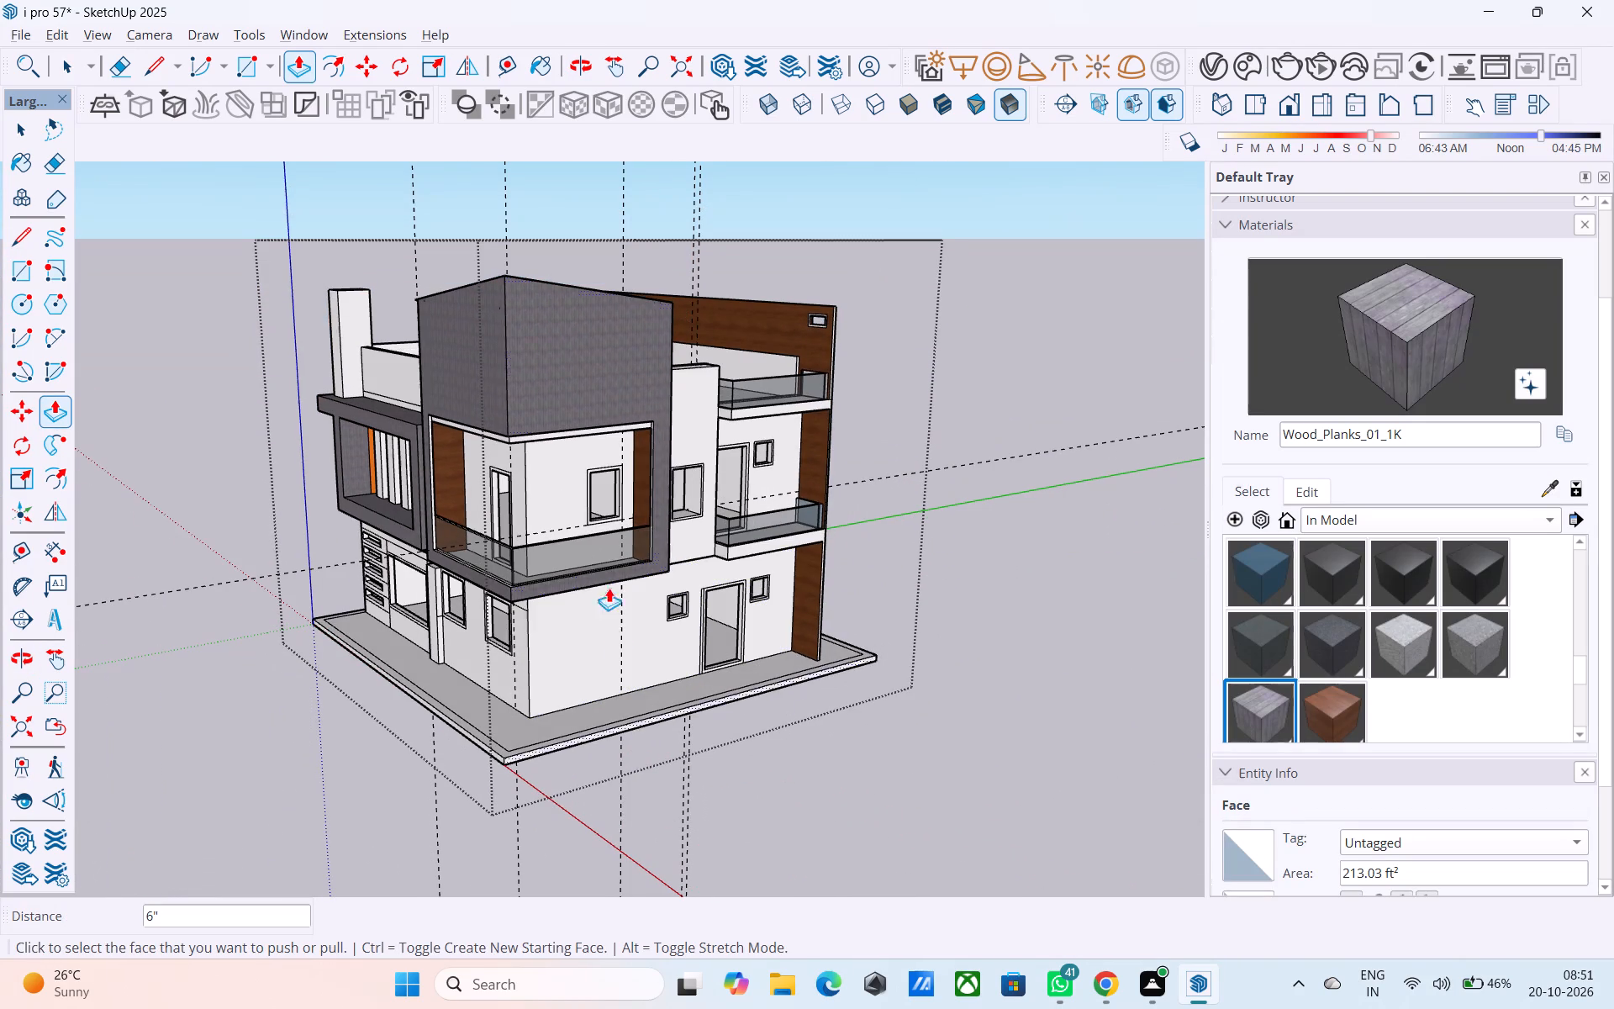
pyautogui.moveTo(479, 531); pyautogui.dragTo(508, 520, button='middle')
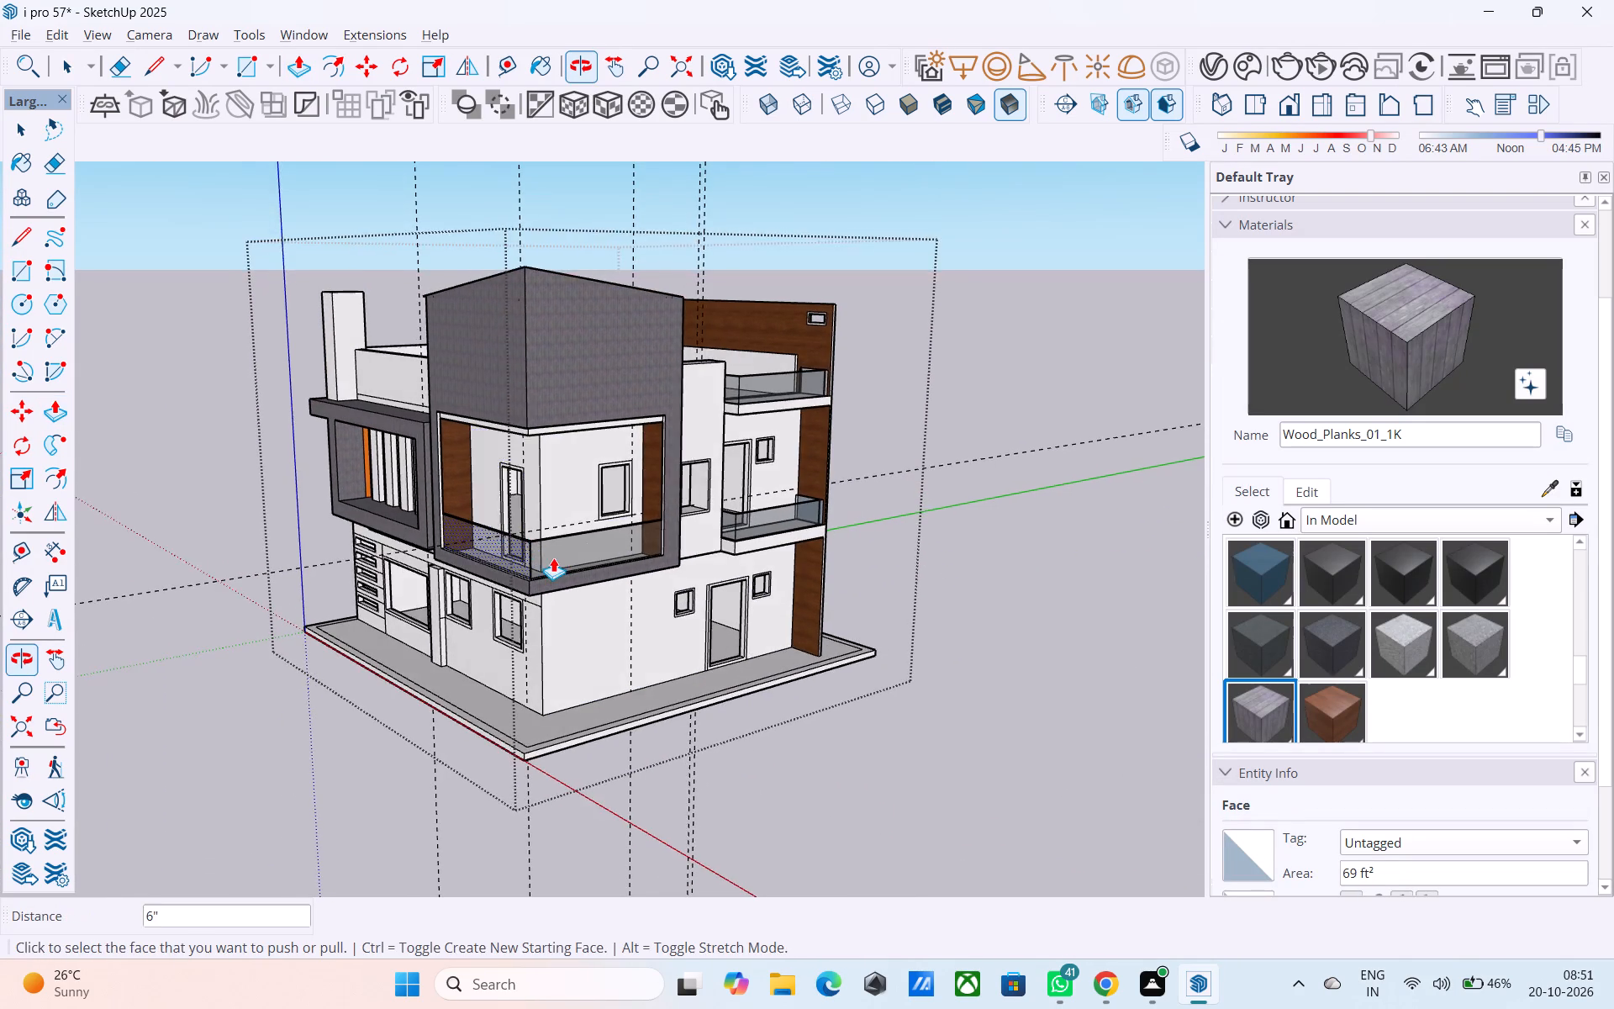
pyautogui.scroll(2, 553, 557)
pyautogui.moveTo(546, 571); pyautogui.dragTo(551, 537, button='middle')
pyautogui.scroll(6, 499, 600)
pyautogui.scroll(3, 364, 658)
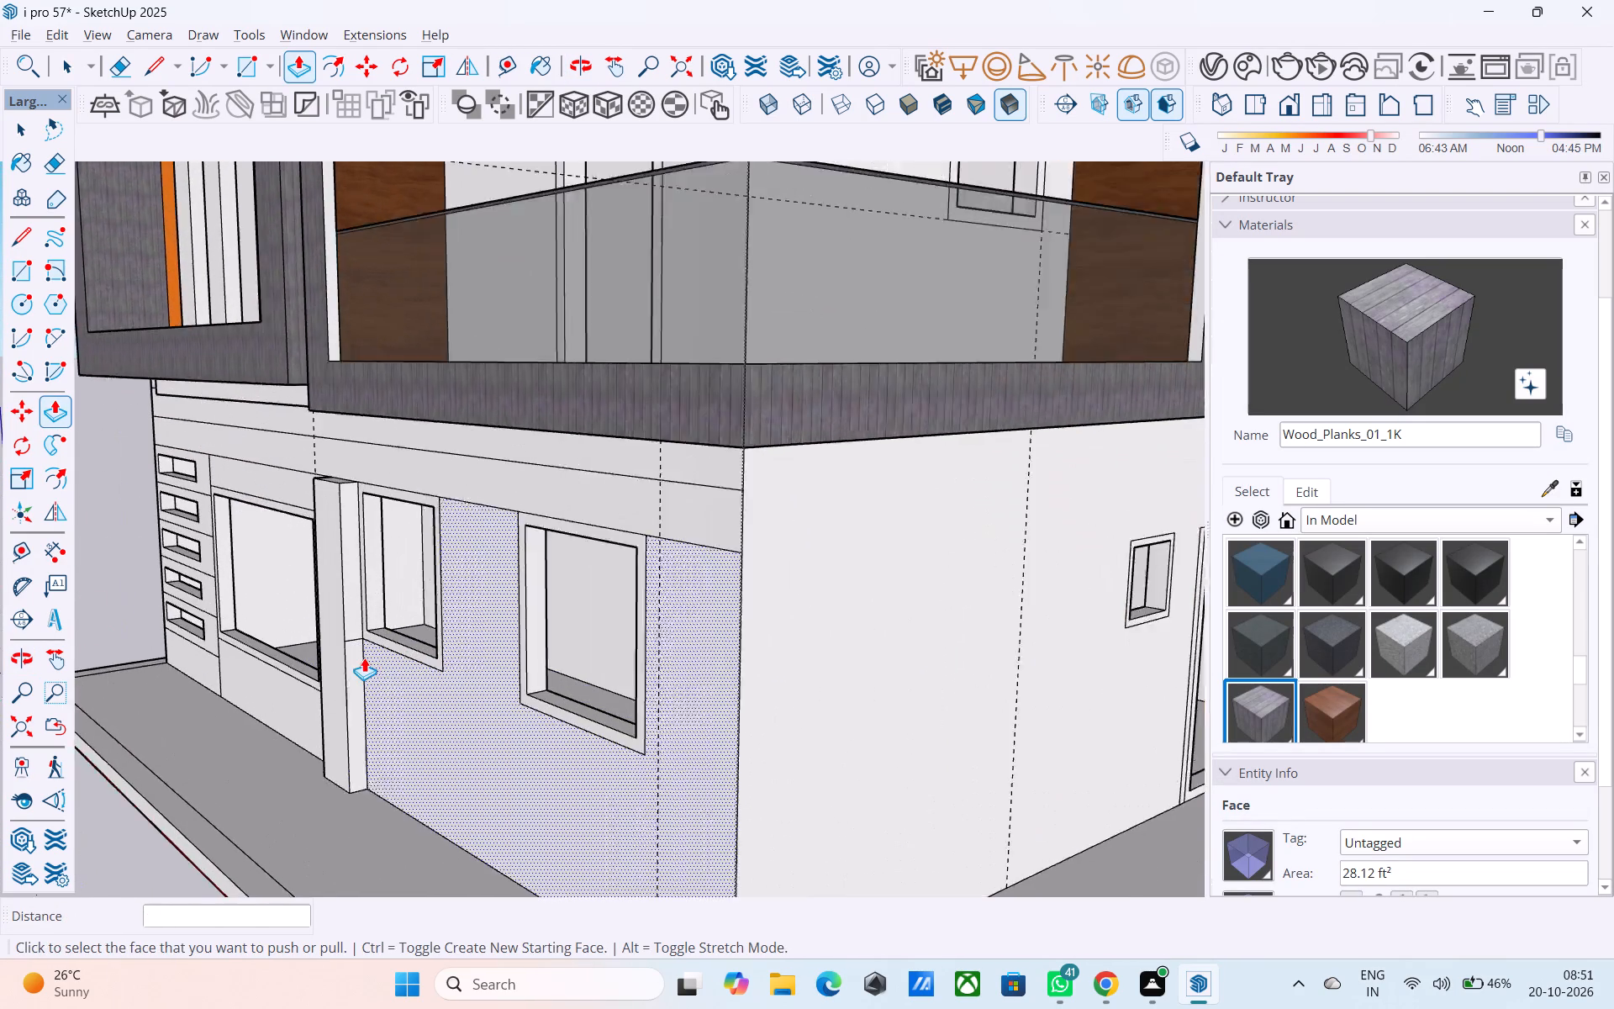
pyautogui.press('e')
pyautogui.scroll(6, 358, 640)
pyautogui.click(355, 637)
pyautogui.scroll(-2, 342, 358)
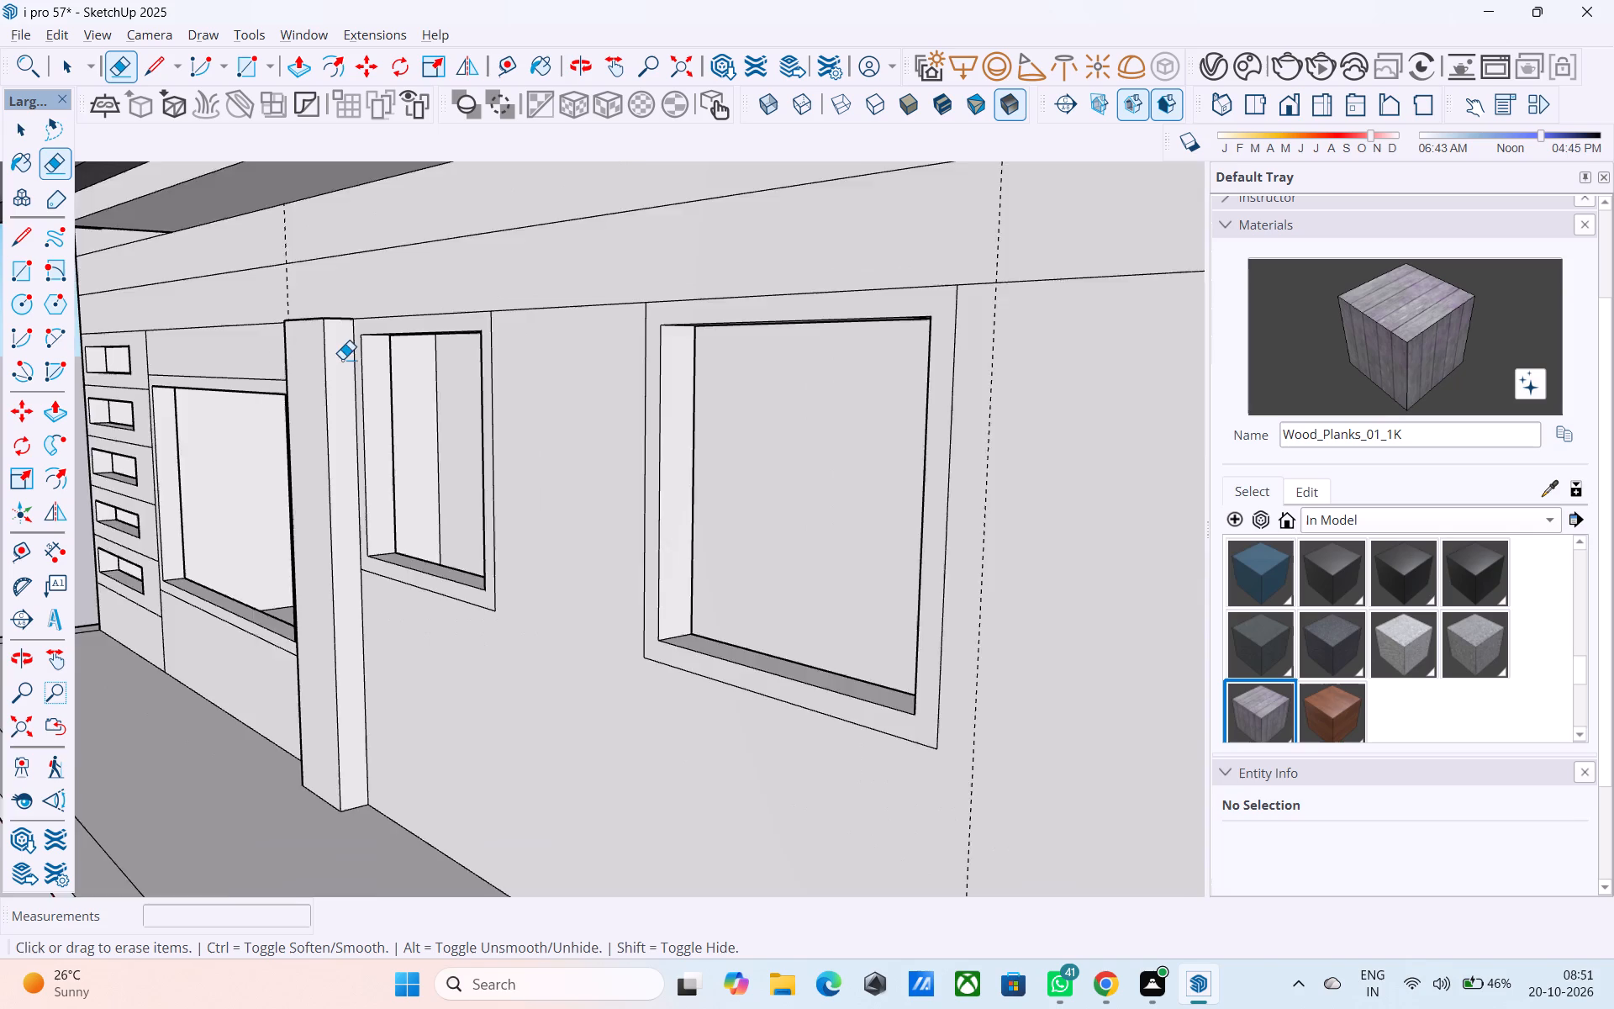
# Pull the horizontal band above the ground-floor front windows outward 6".
pyautogui.scroll(-7, 342, 359)
pyautogui.scroll(-3, 349, 494)
pyautogui.moveTo(352, 500); pyautogui.dragTo(382, 511, button='middle')
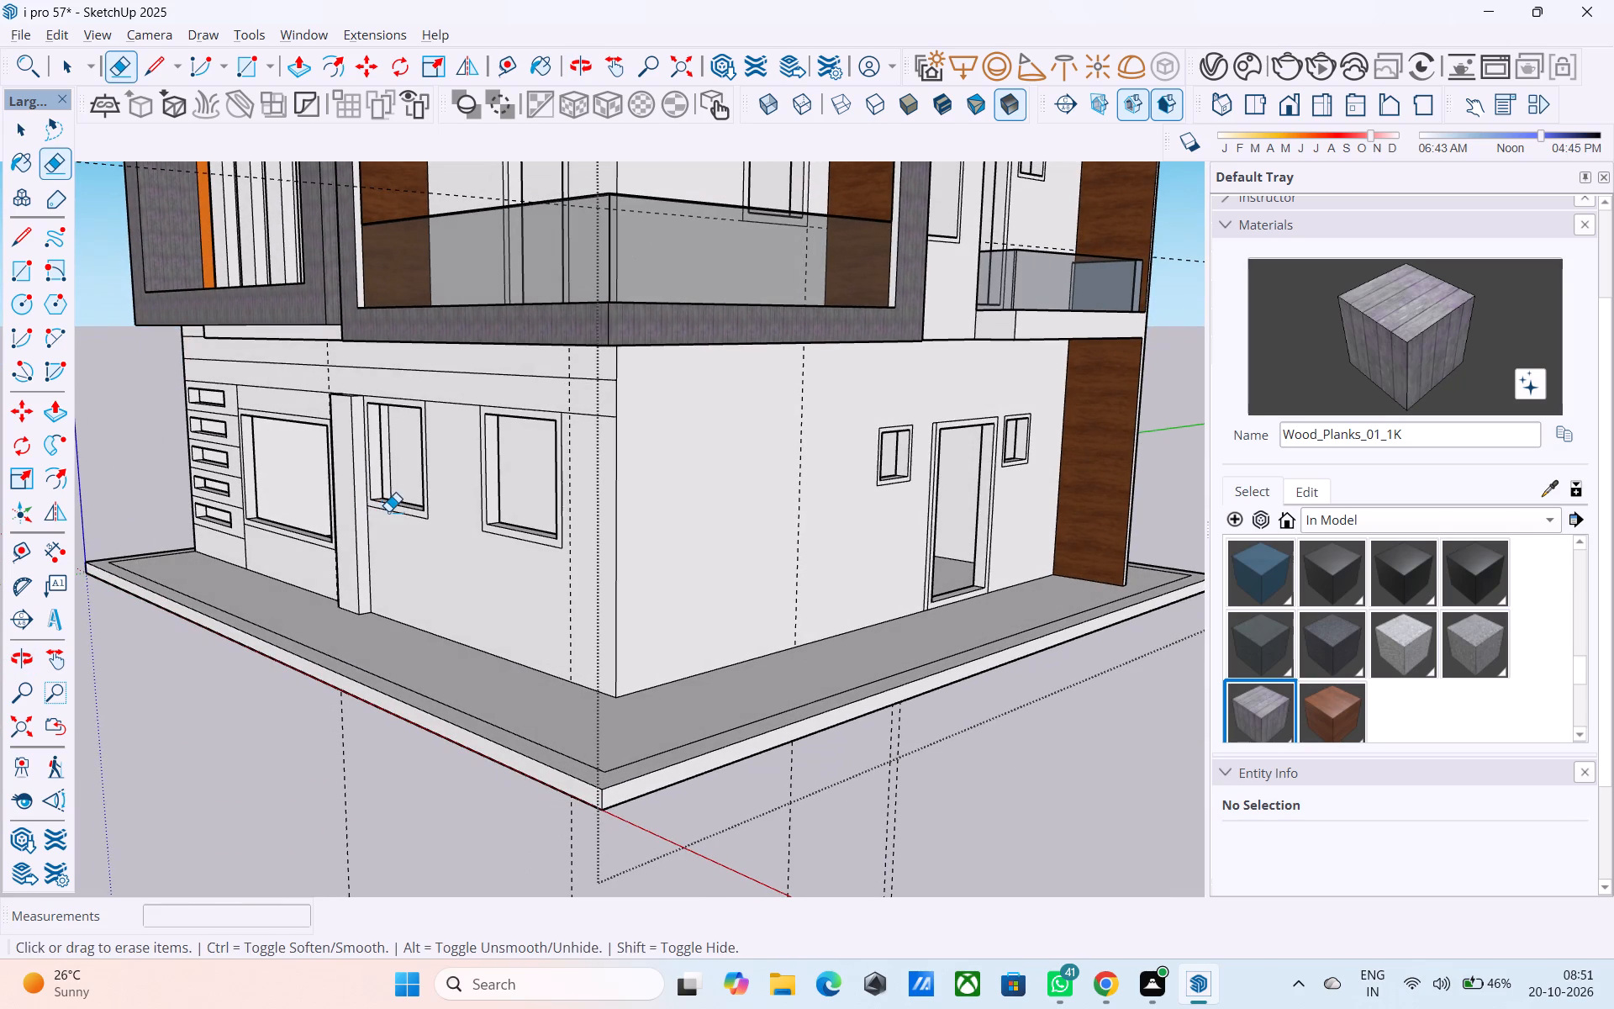
pyautogui.moveTo(498, 510); pyautogui.dragTo(492, 495, button='middle')
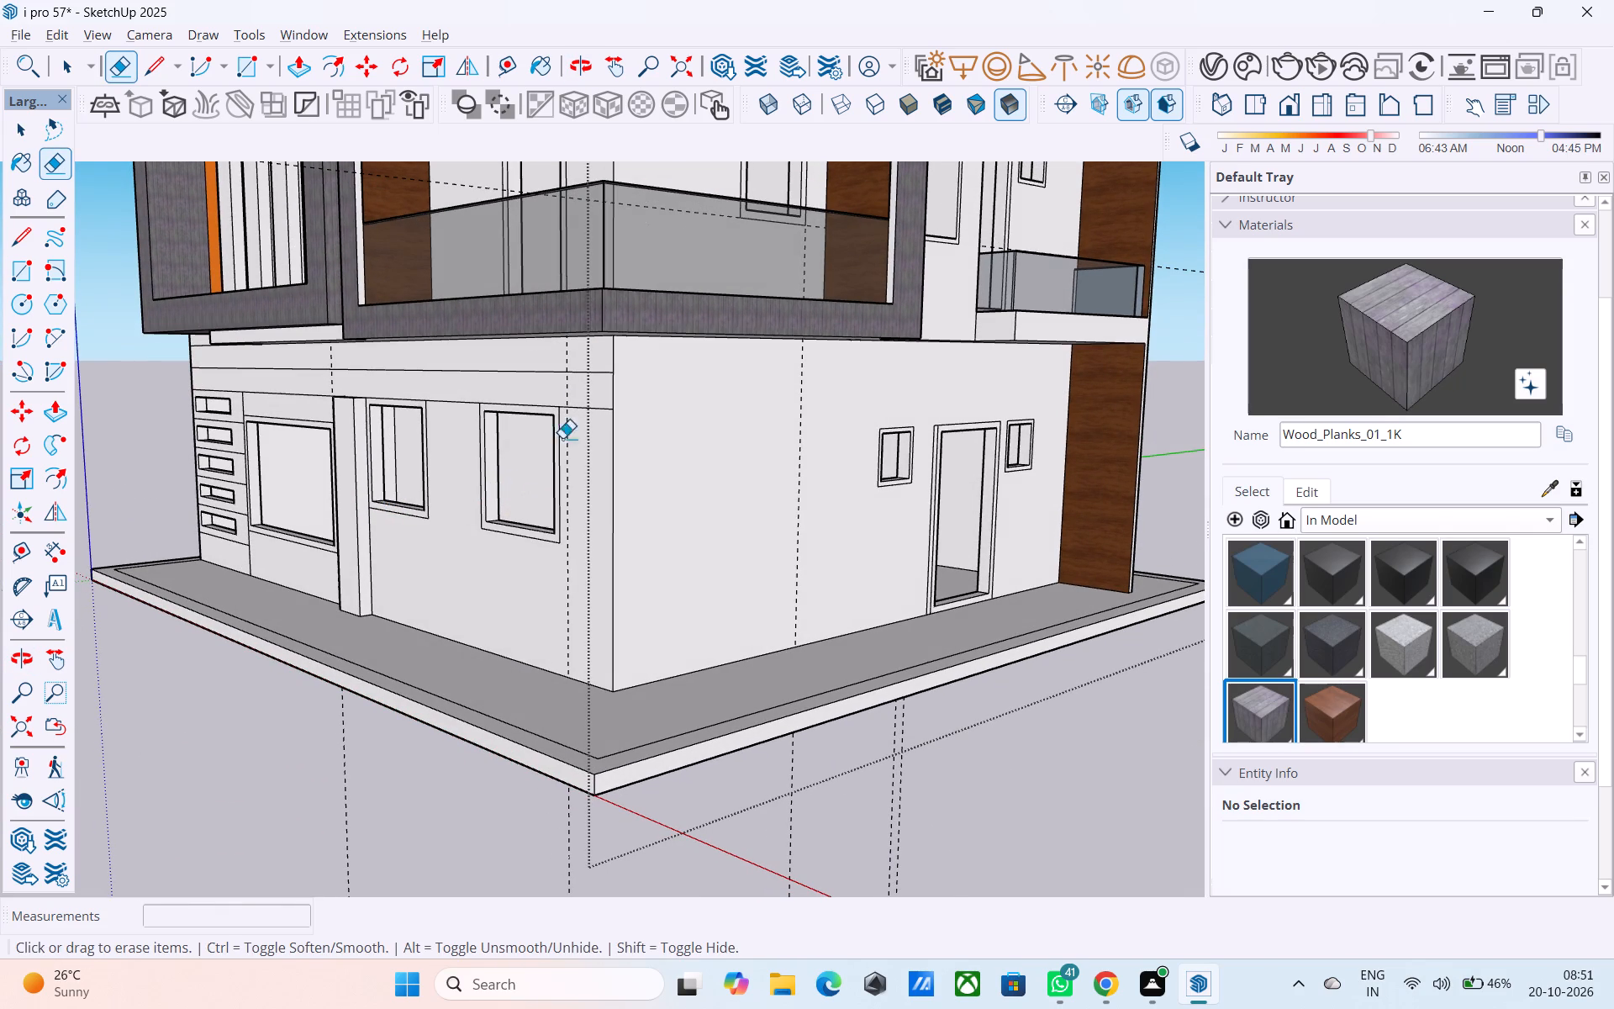
pyautogui.scroll(4, 567, 414)
pyautogui.scroll(-4, 567, 414)
pyautogui.press('space')
pyautogui.click(562, 395)
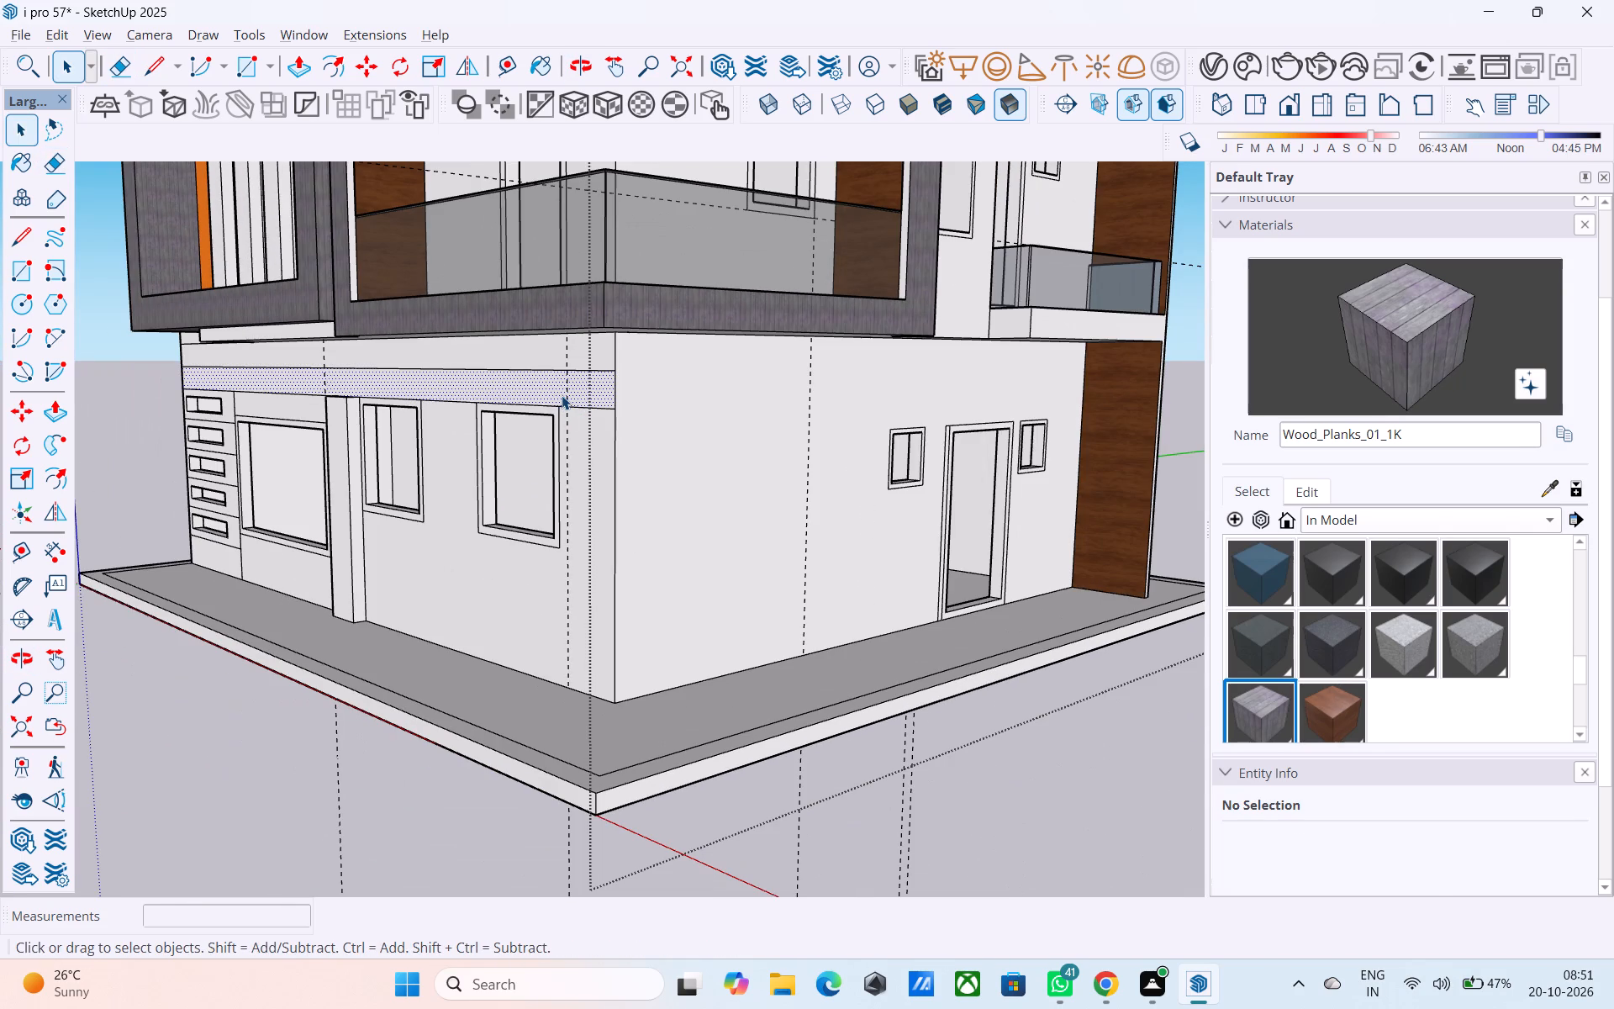
pyautogui.press('p')
pyautogui.click(562, 394)
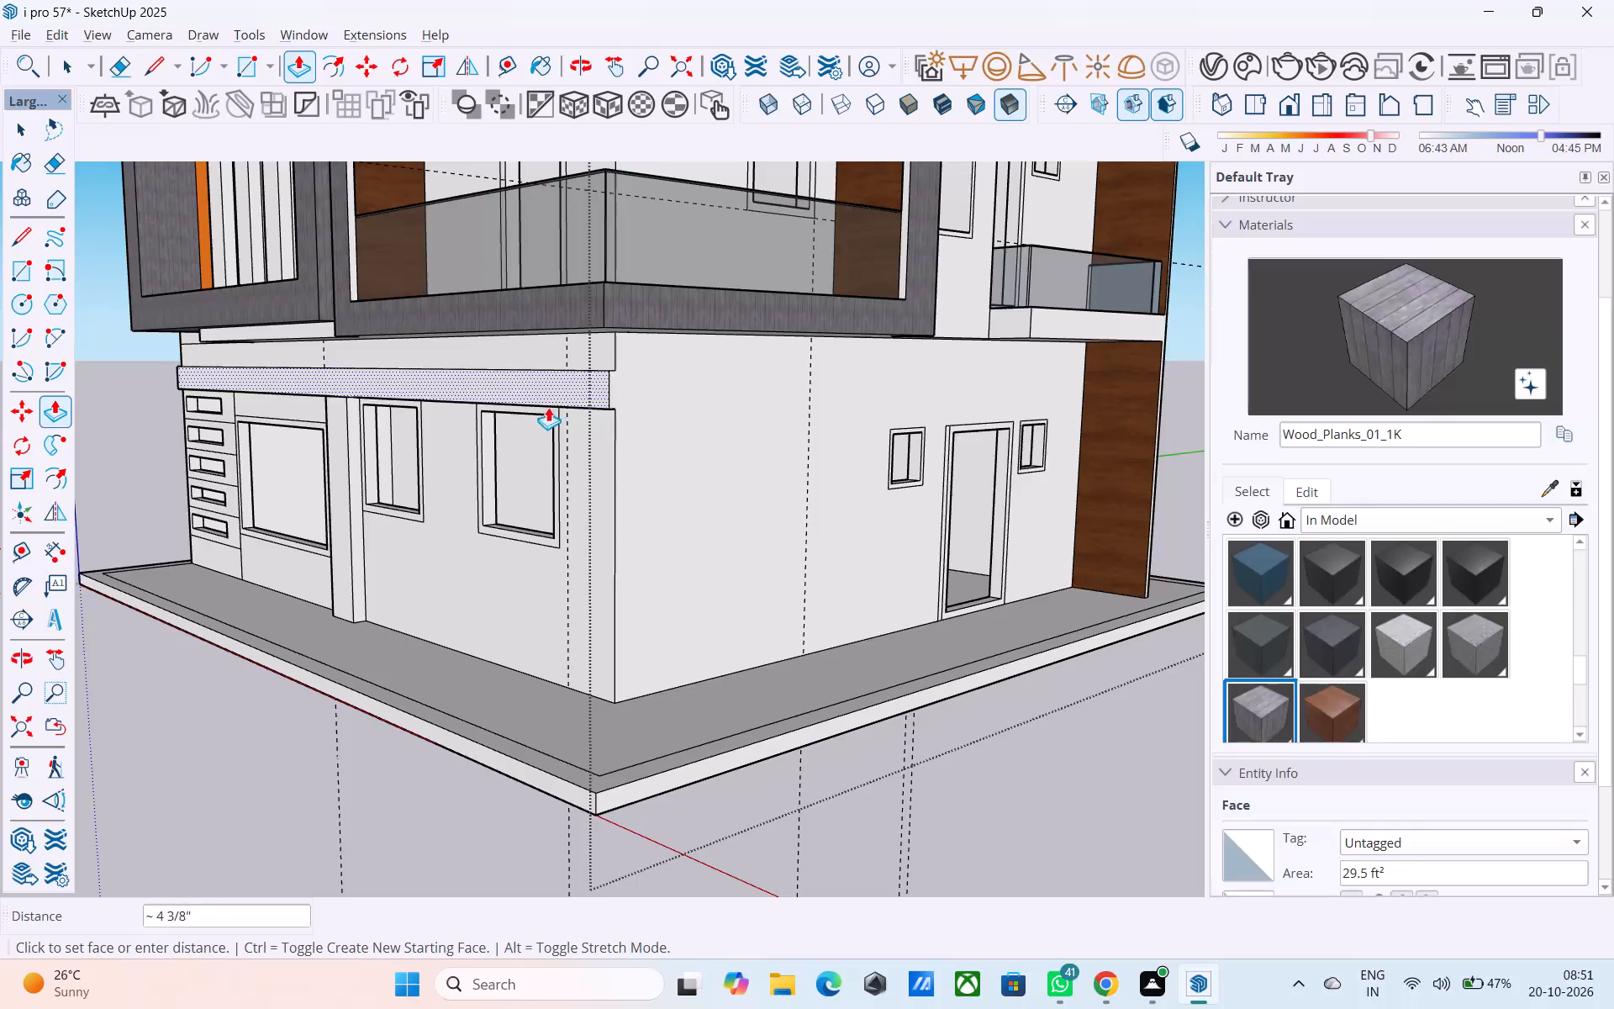
pyautogui.click(459, 420)
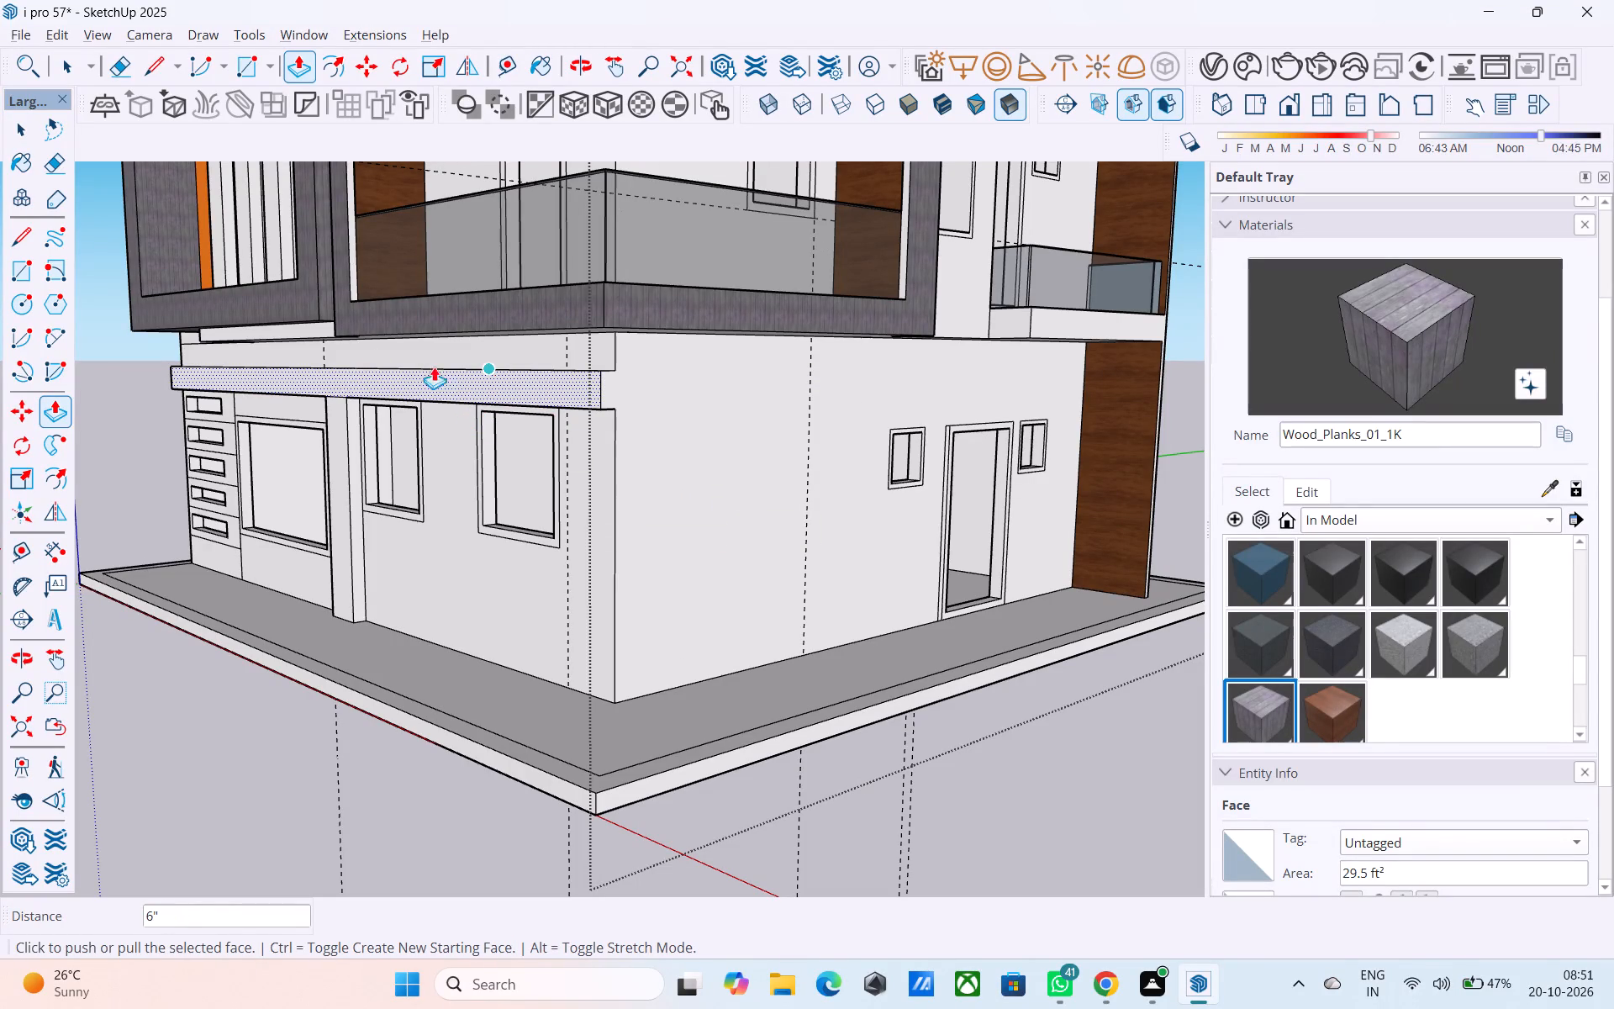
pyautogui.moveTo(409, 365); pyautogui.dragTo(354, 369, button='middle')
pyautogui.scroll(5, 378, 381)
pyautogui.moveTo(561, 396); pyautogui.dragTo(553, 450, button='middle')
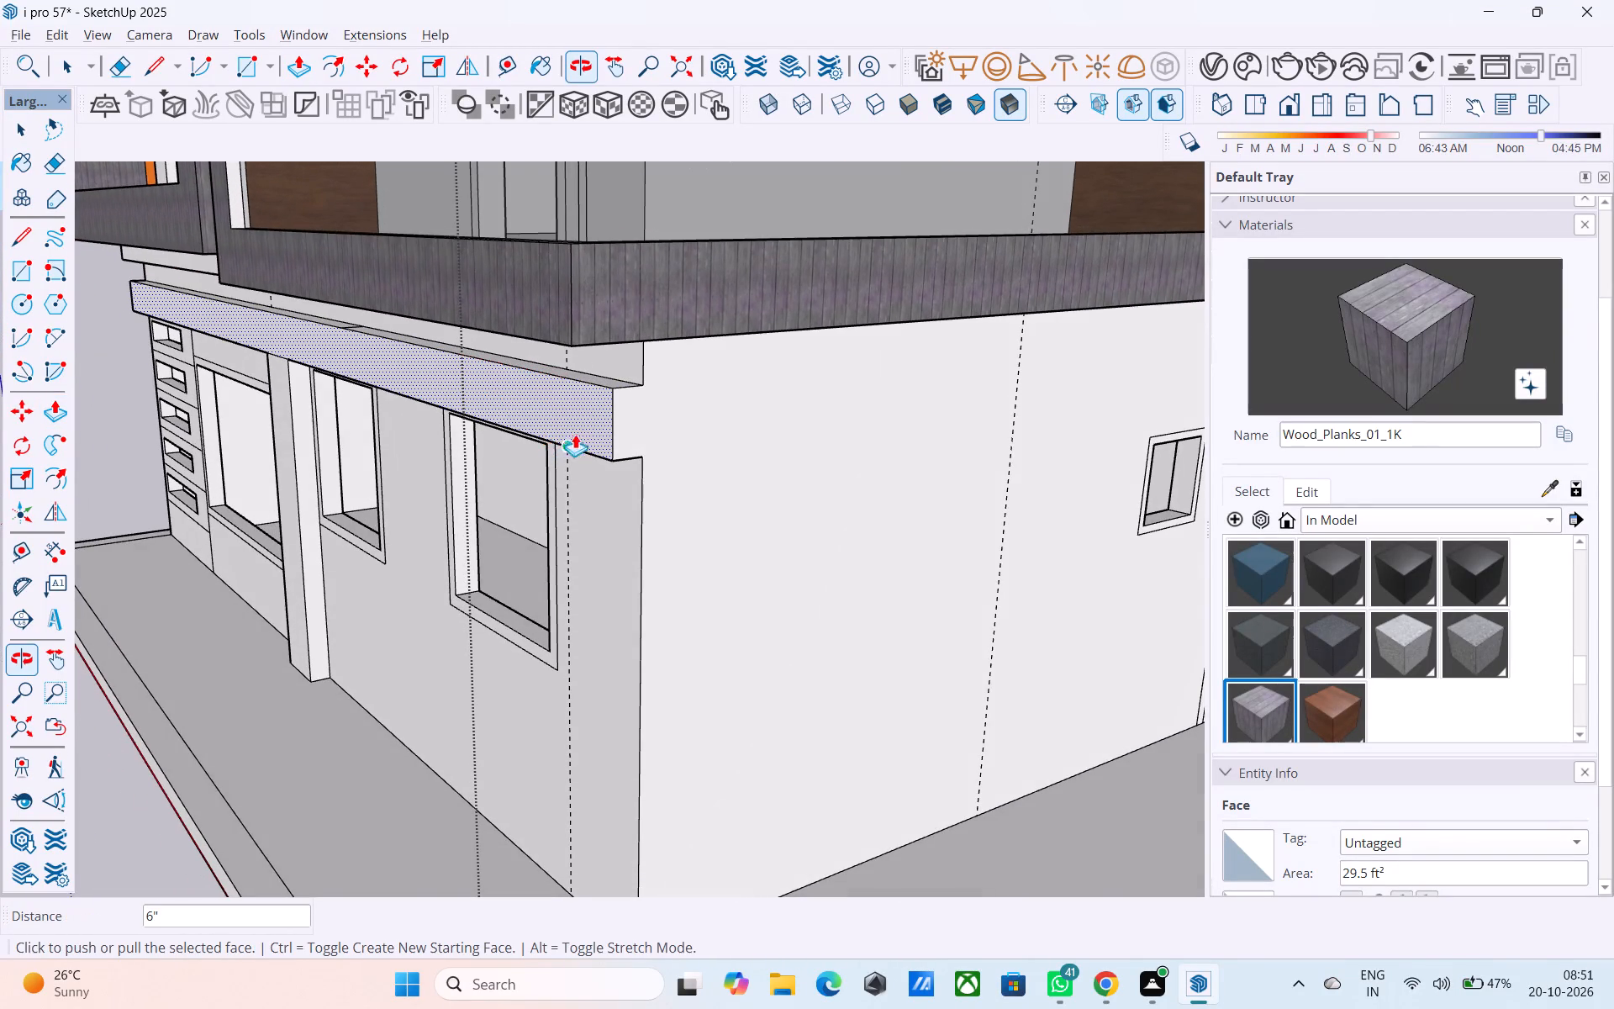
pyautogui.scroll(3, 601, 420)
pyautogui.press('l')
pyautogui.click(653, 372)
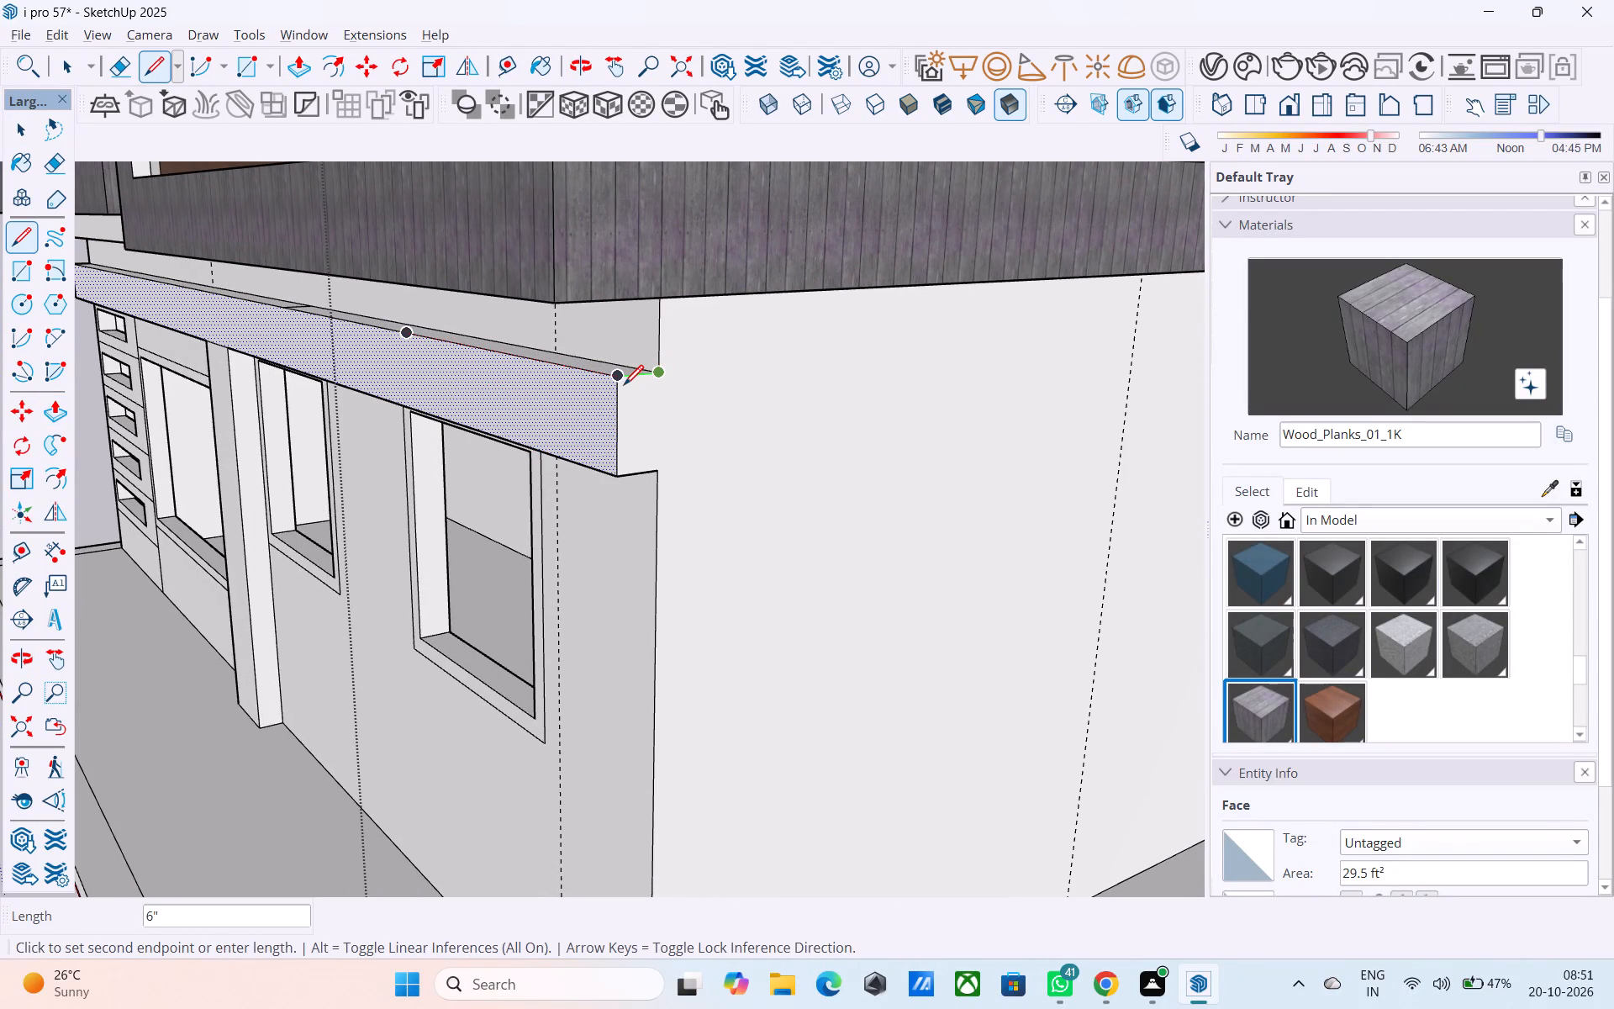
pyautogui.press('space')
# Extend the projecting band above the front windows outward by another 6".
pyautogui.click(593, 408)
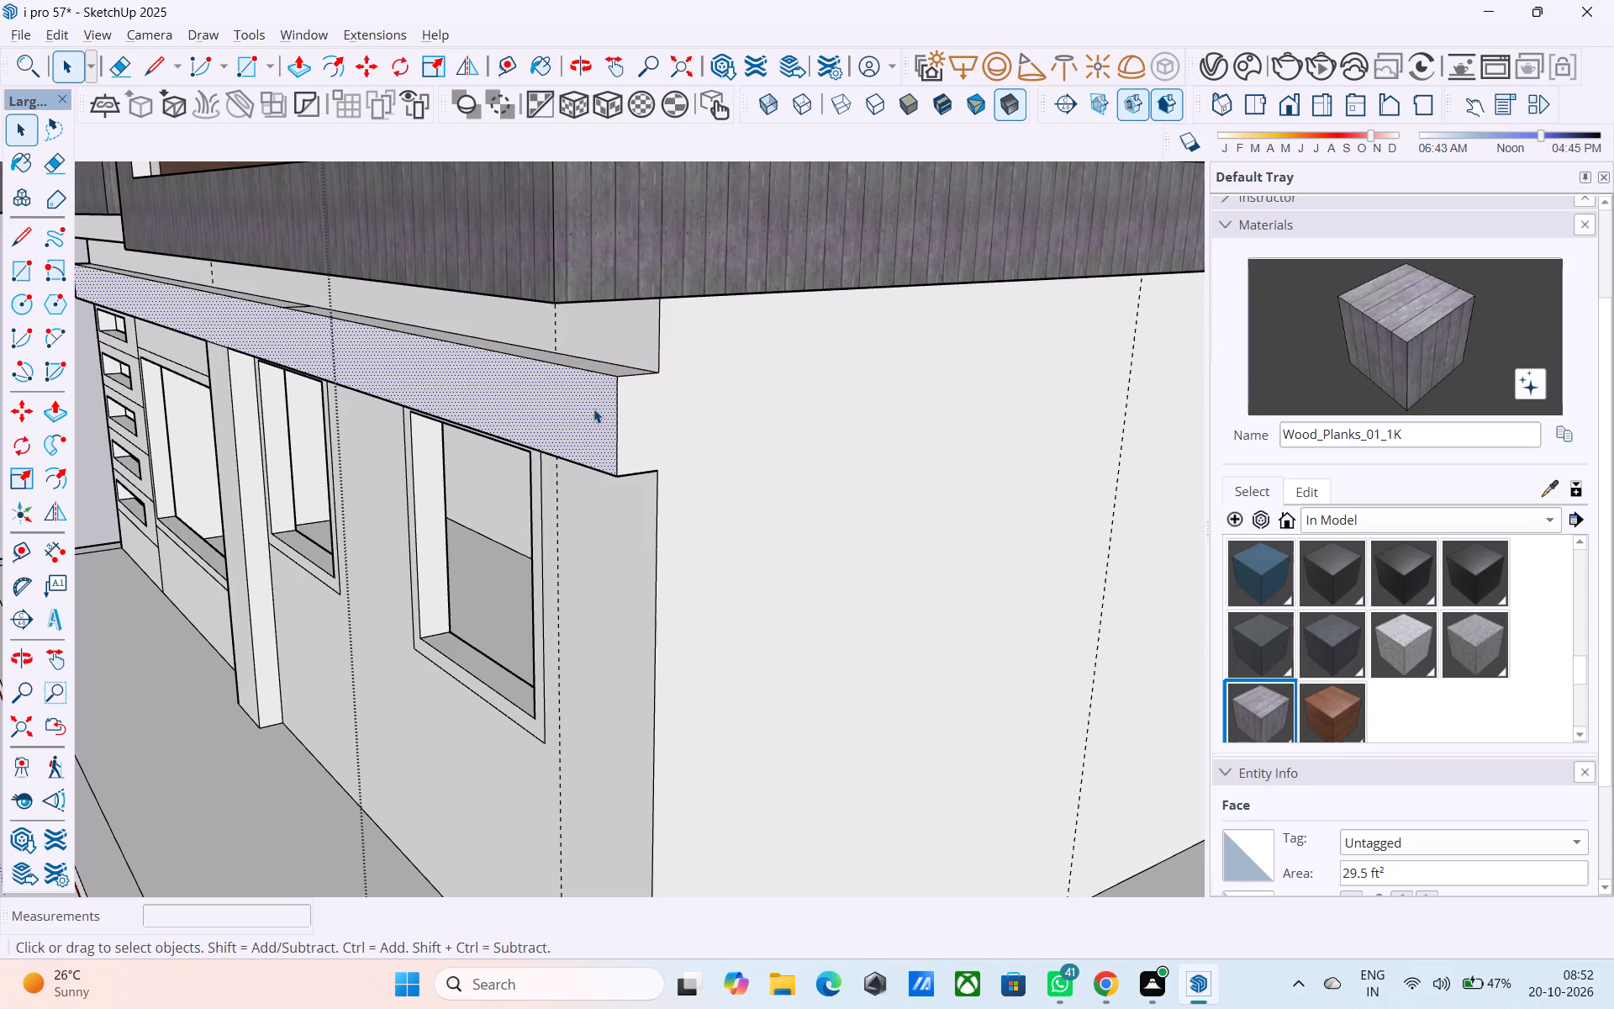
pyautogui.press('p')
pyautogui.click(593, 409)
pyautogui.write('6"')
pyautogui.press('Return')
# Draw a 1' vertical line at the wall corner to separate the band's end face from the side wall.
pyautogui.moveTo(636, 466); pyautogui.dragTo(610, 462, button='middle')
pyautogui.scroll(3, 673, 441)
pyautogui.moveTo(661, 441); pyautogui.dragTo(531, 448, button='middle')
pyautogui.press('space')
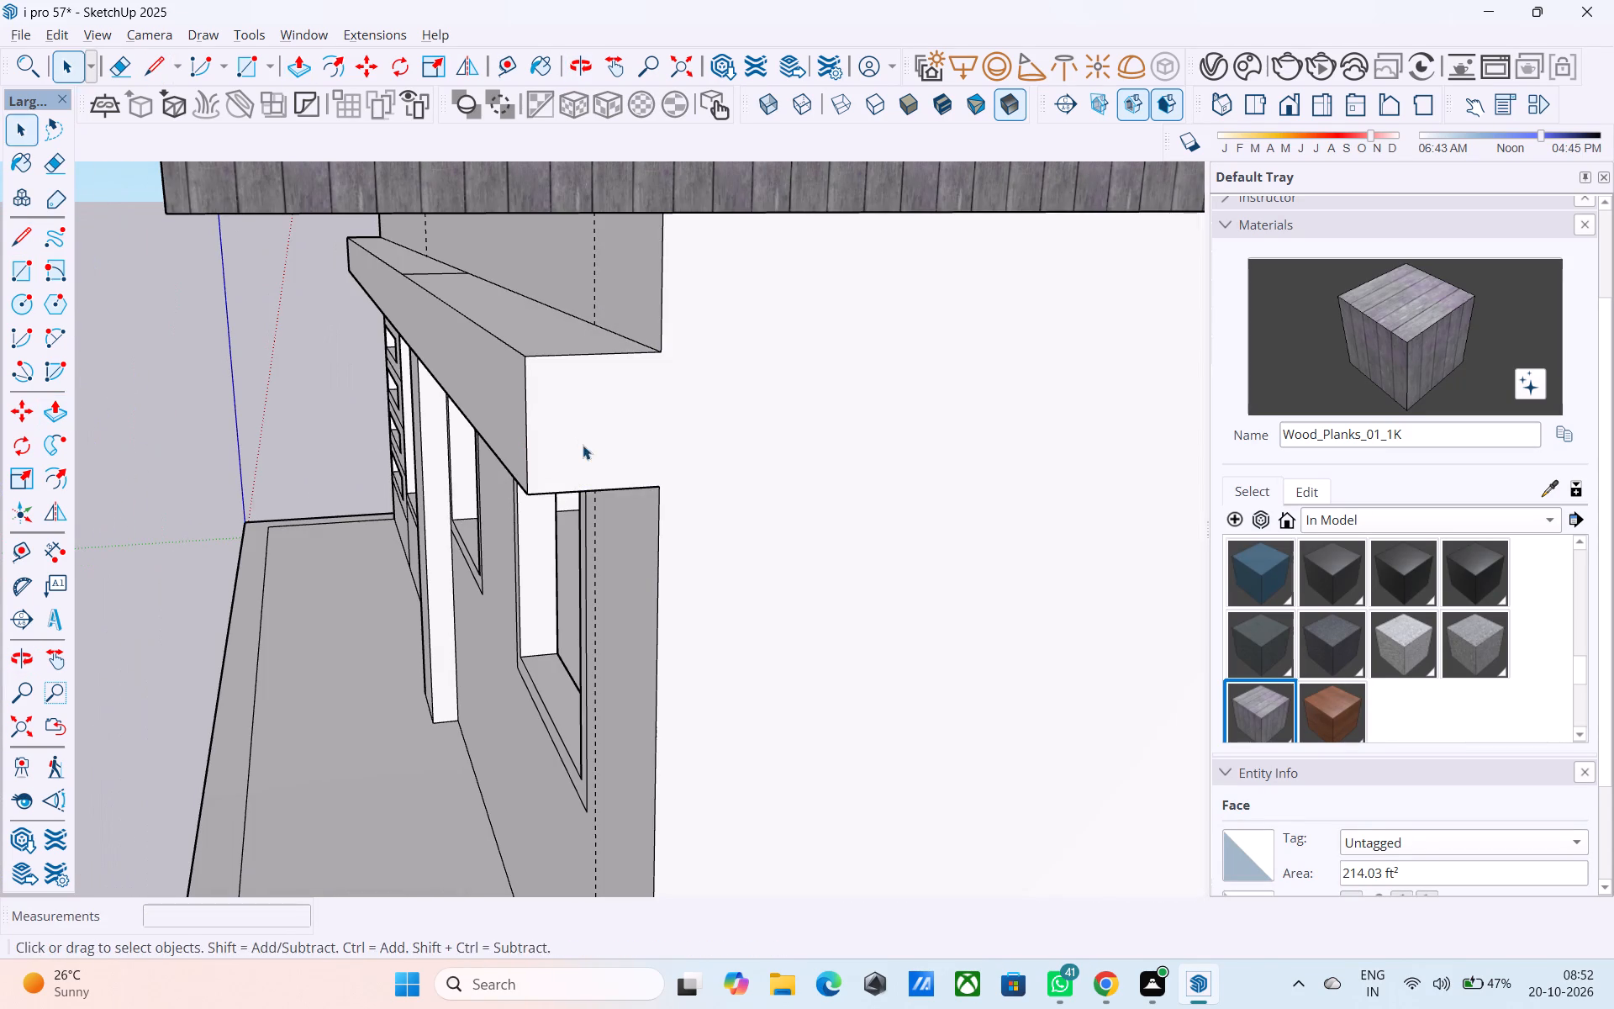
pyautogui.press('l')
pyautogui.click(667, 344)
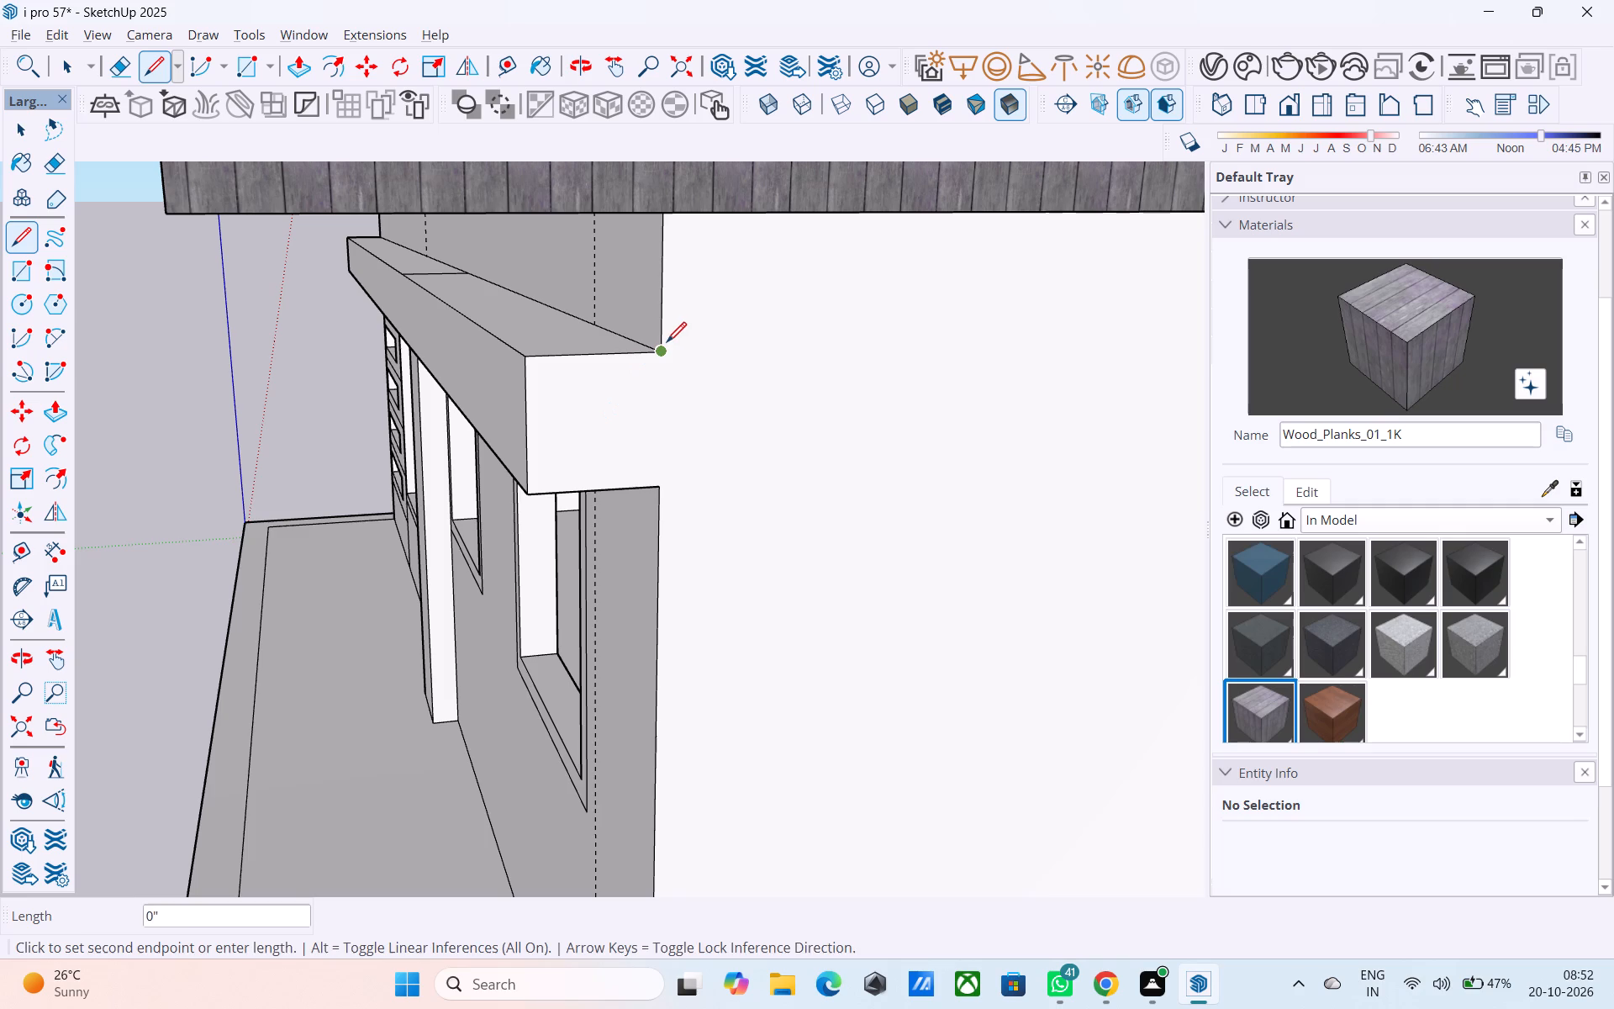
pyautogui.click(659, 481)
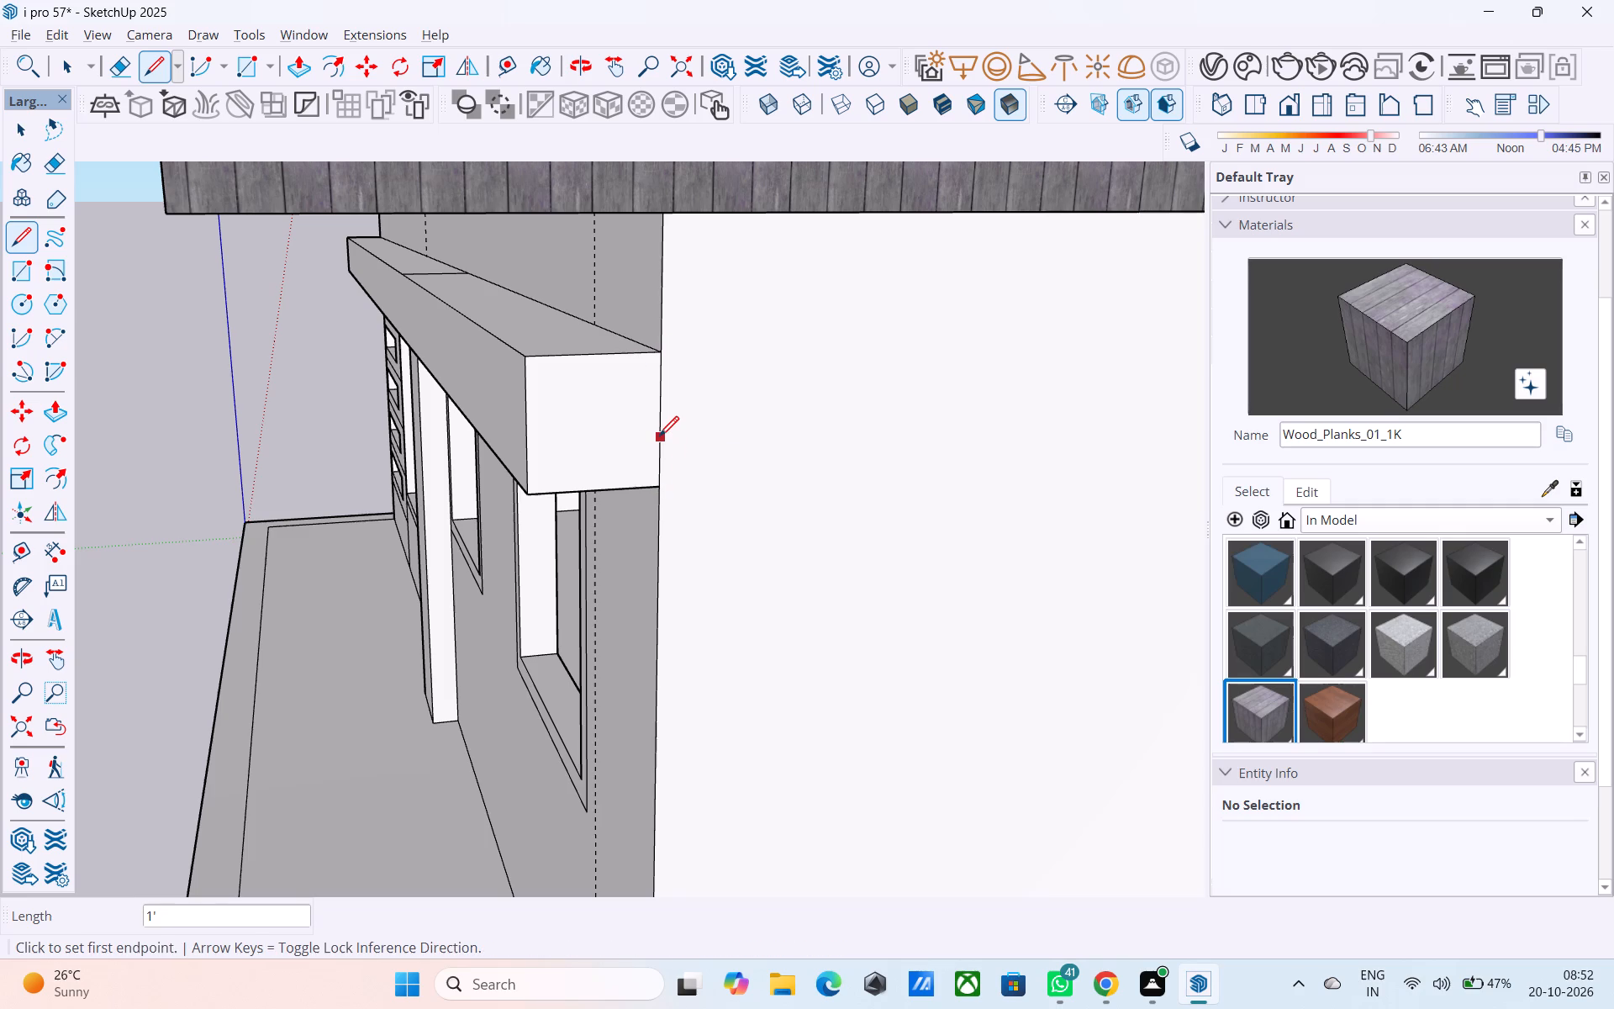
# Copy the inner and outer vertical edges of the band's end face 3" inward to form two 3" strips.
pyautogui.press('space')
pyautogui.click(659, 438)
pyautogui.press('m')
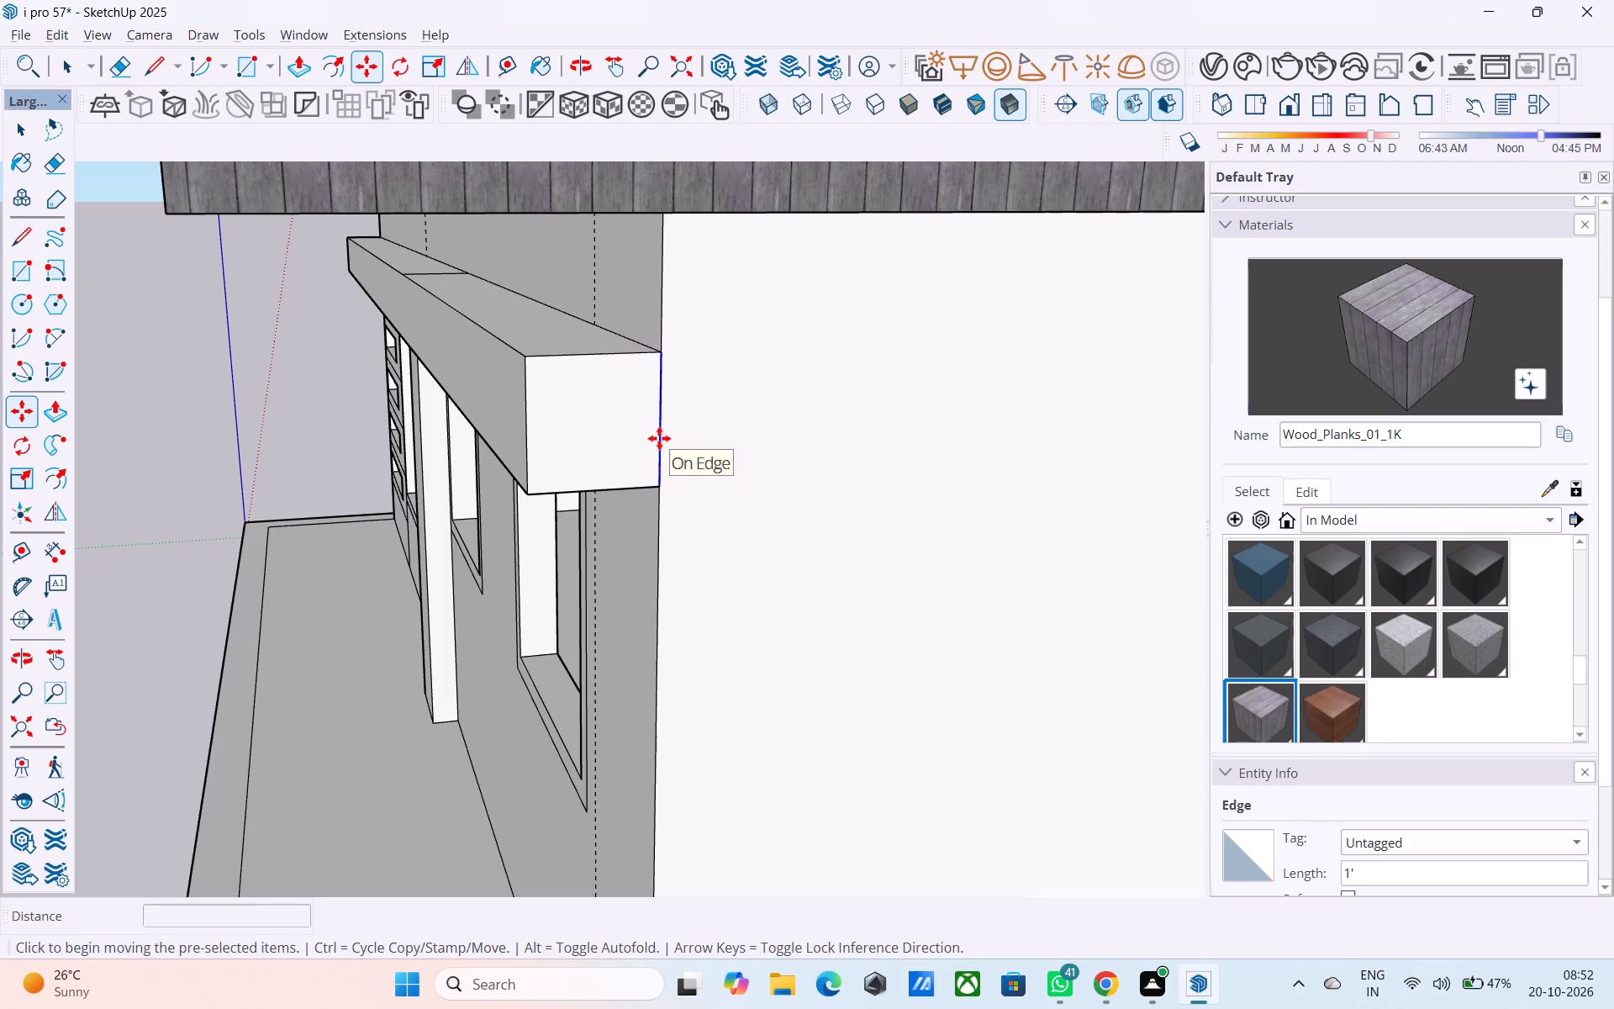
pyautogui.click(663, 487)
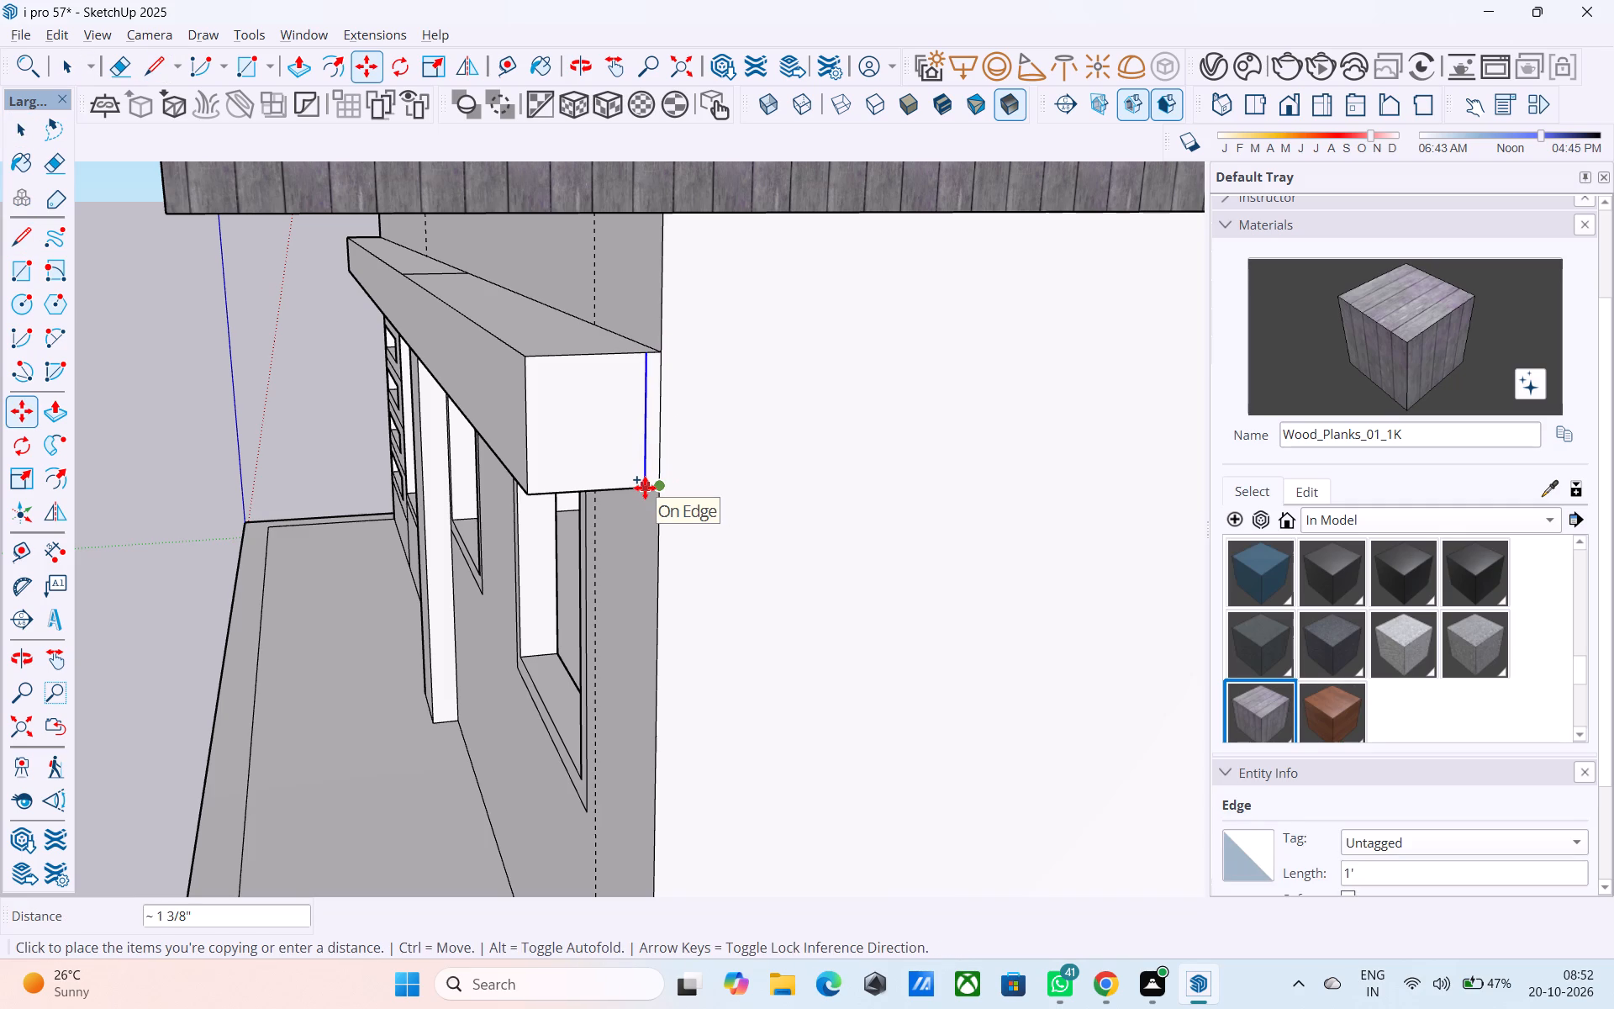
pyautogui.write('3"')
pyautogui.press('Return')
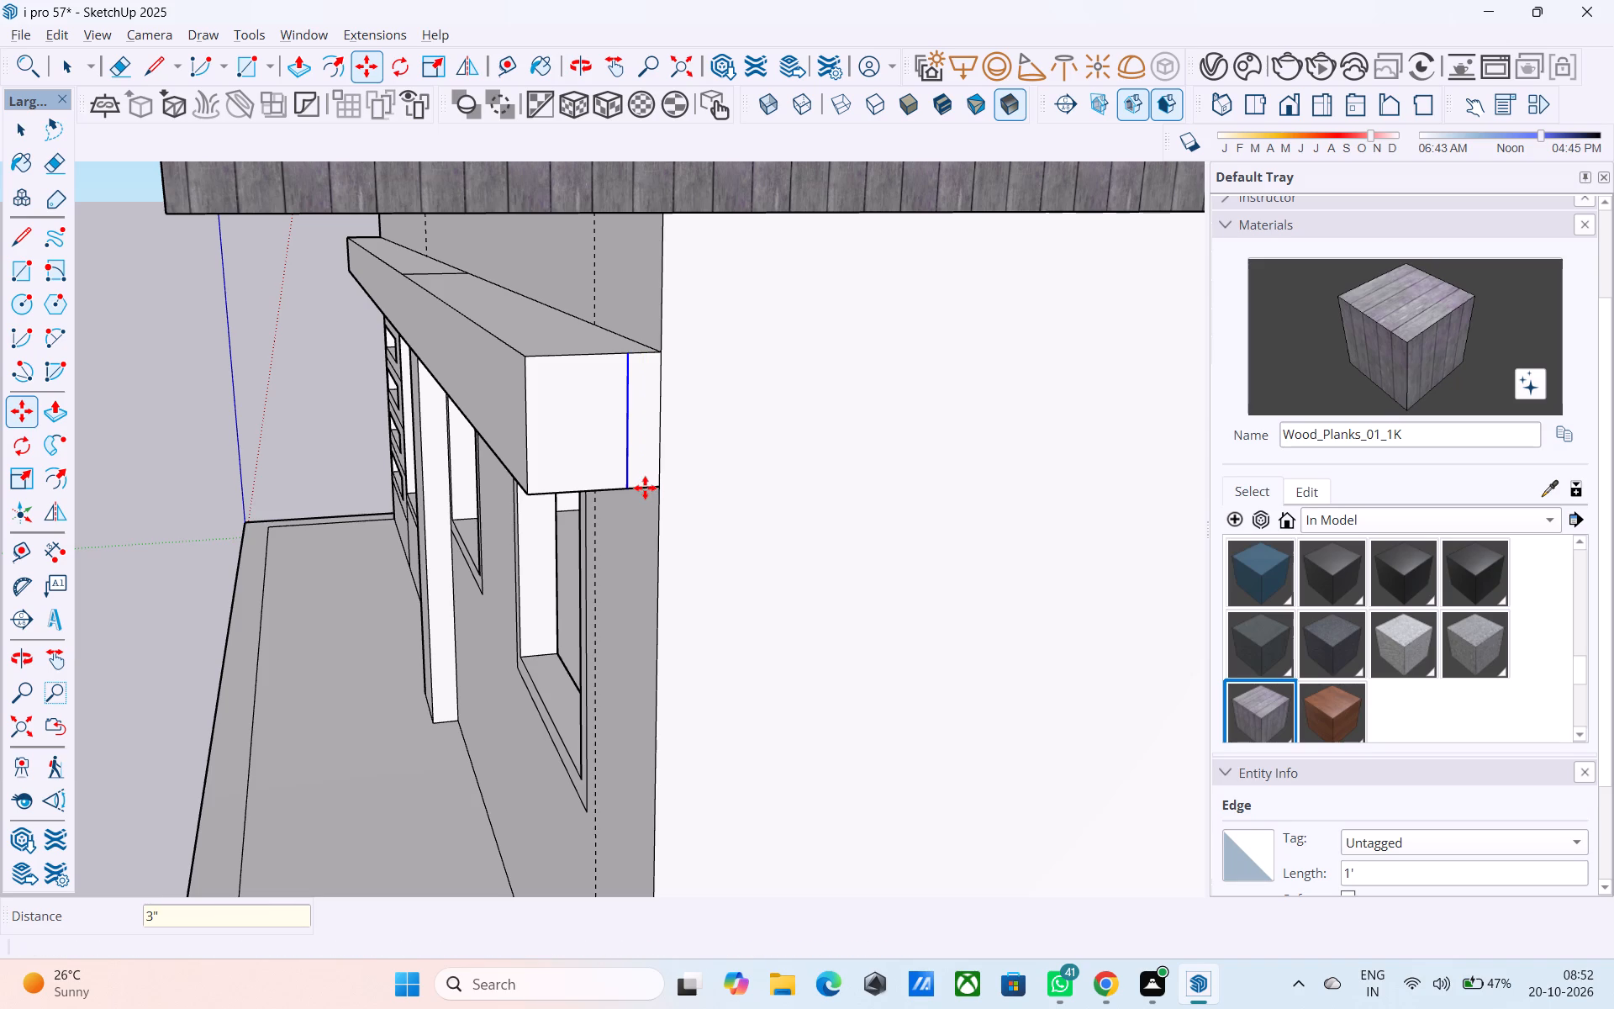
pyautogui.press('space')
pyautogui.click(524, 451)
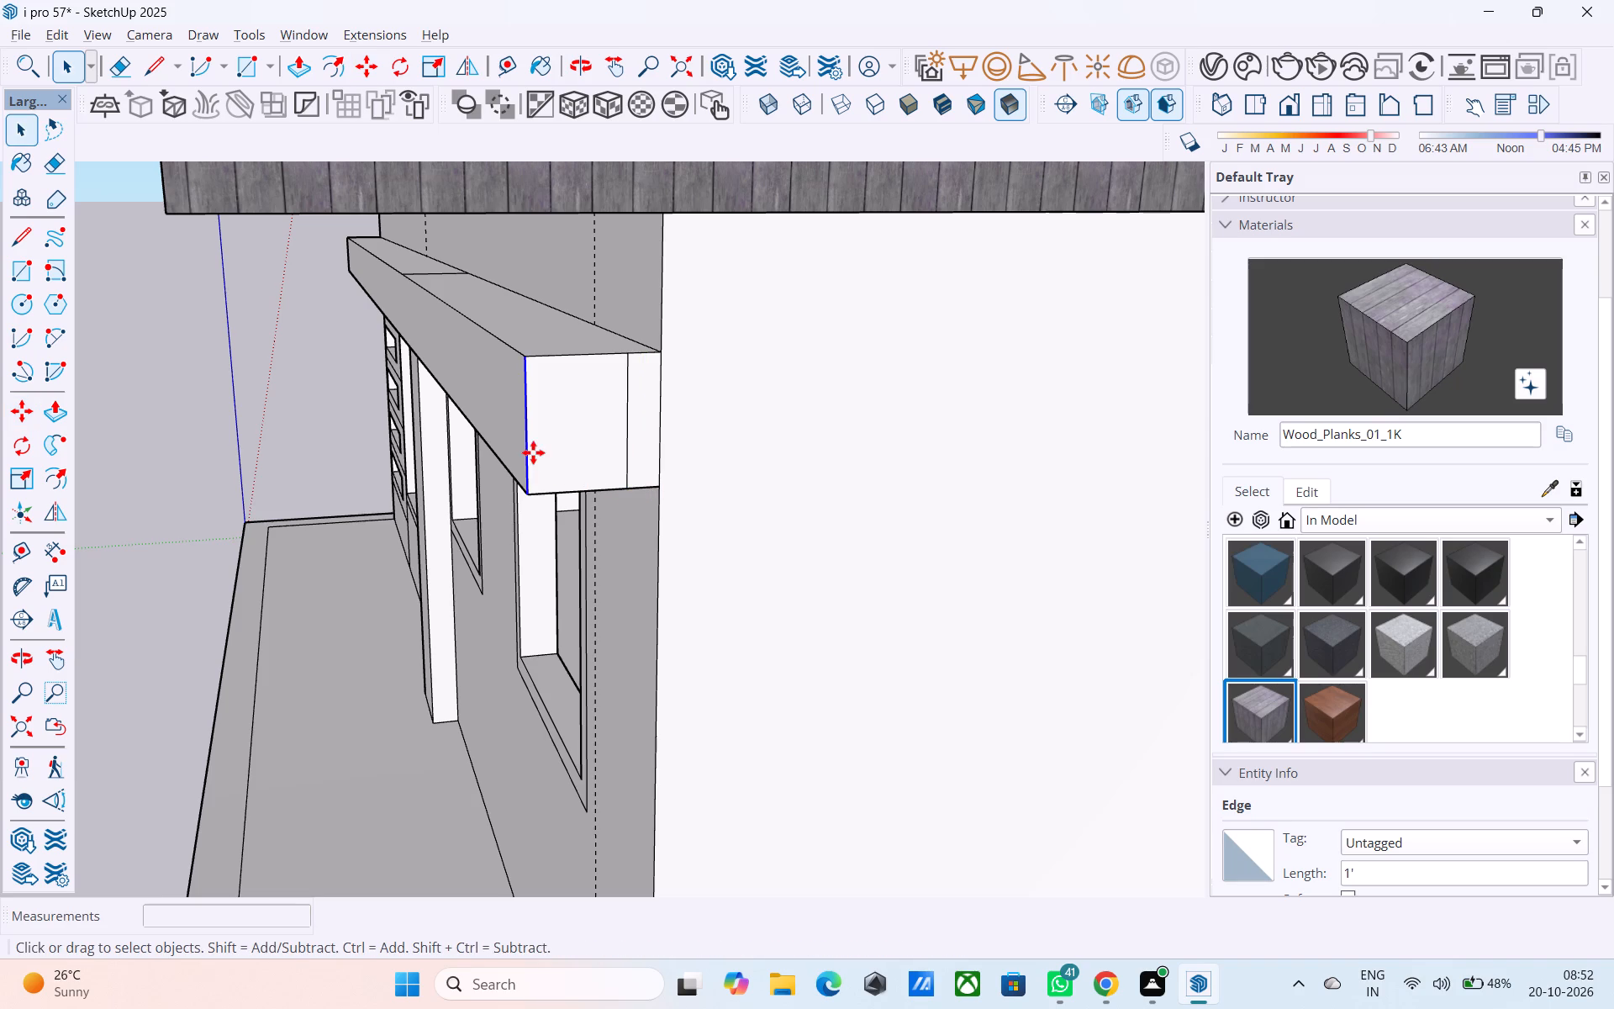
pyautogui.press('m')
pyautogui.click(527, 494)
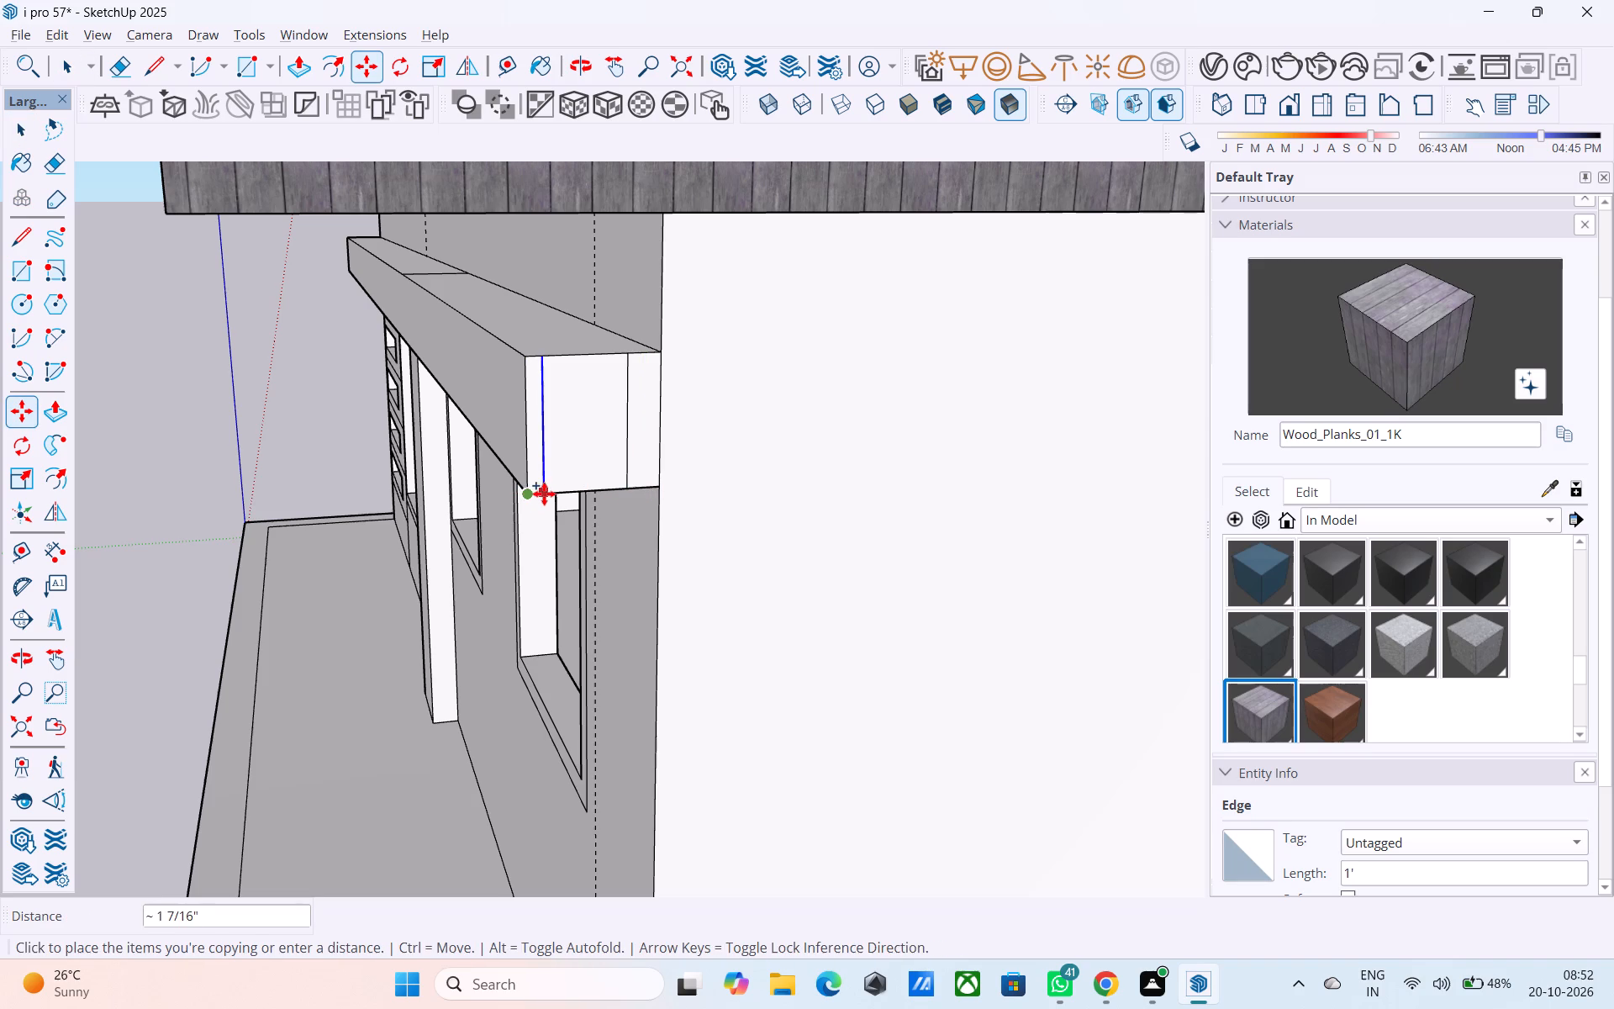
pyautogui.click(555, 495)
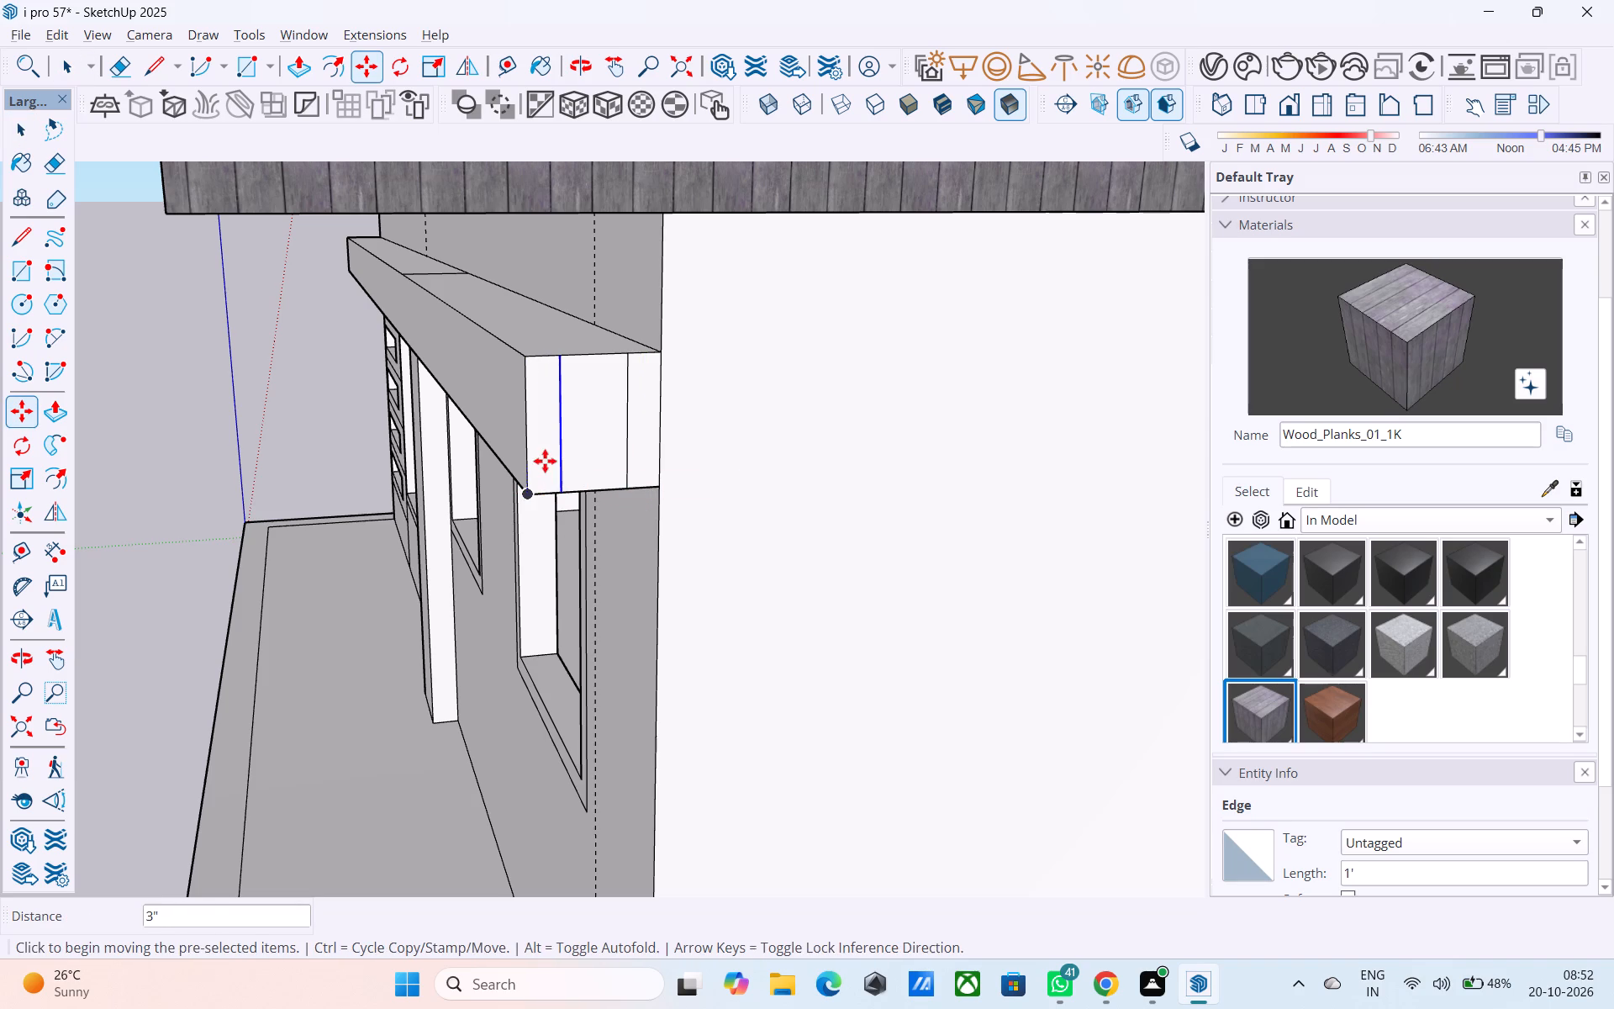
# Pull the outer 3" strip of the band's end face out 4' 9" to the plinth edge.
pyautogui.press('space')
pyautogui.click(545, 461)
pyautogui.press('p')
pyautogui.click(545, 461)
pyautogui.scroll(-10, 566, 486)
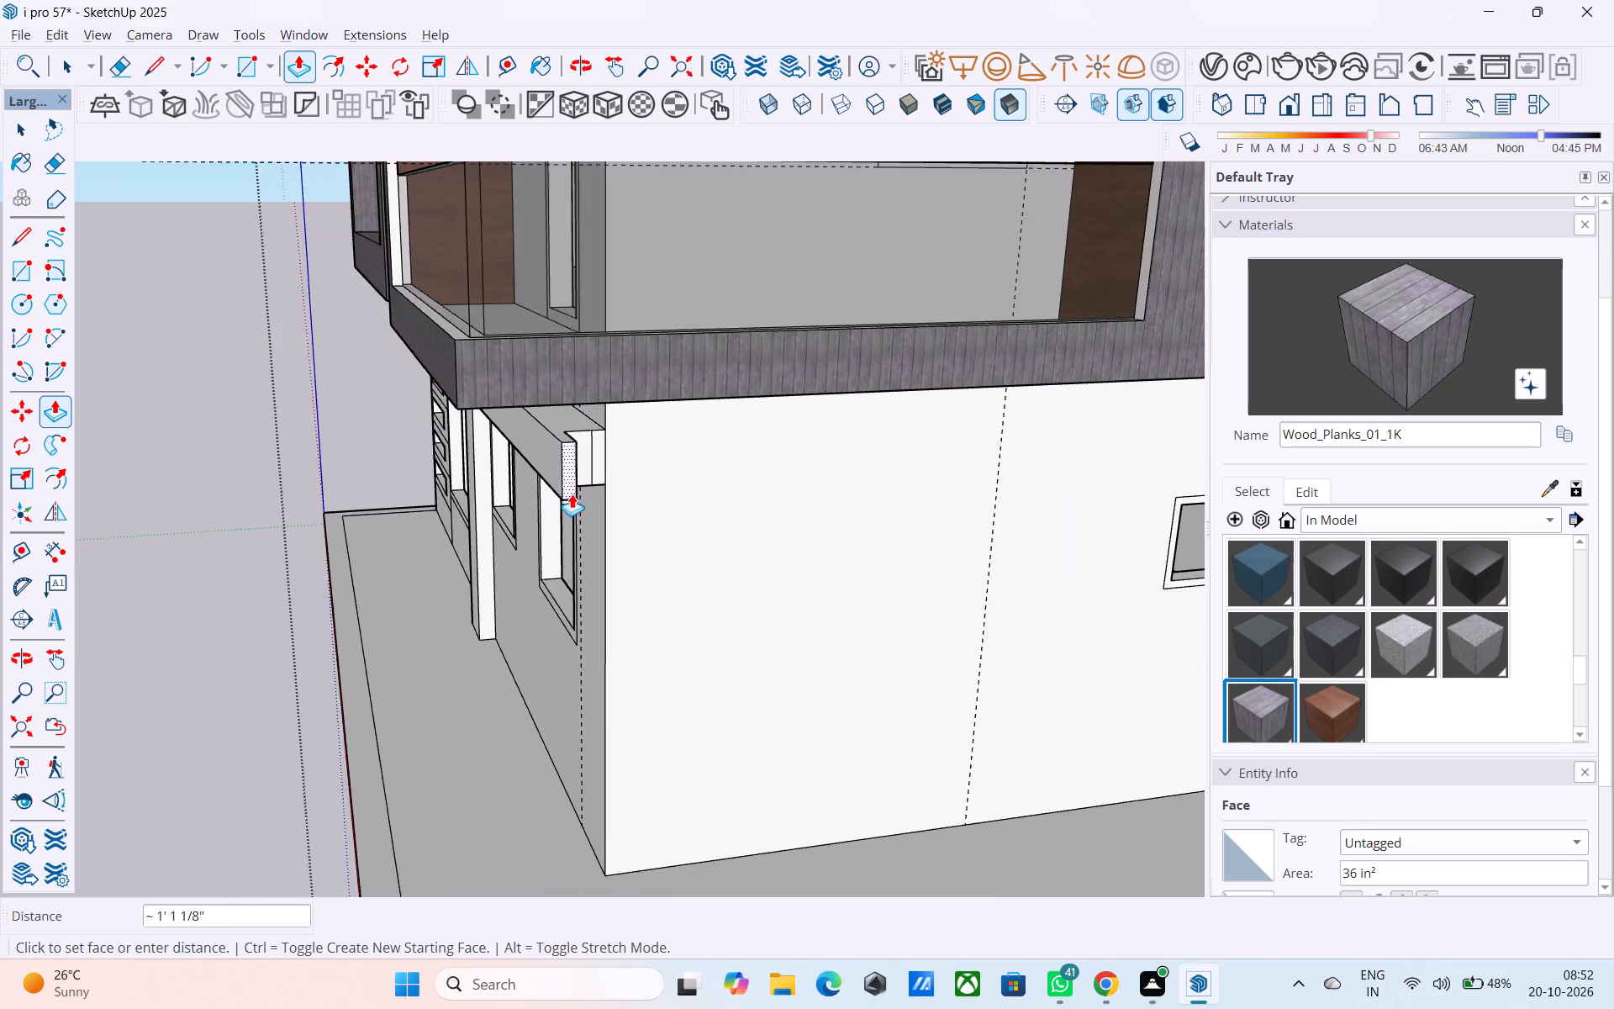
pyautogui.moveTo(572, 494); pyautogui.dragTo(672, 346, button='middle')
pyautogui.scroll(-10, 675, 352)
pyautogui.scroll(8, 683, 544)
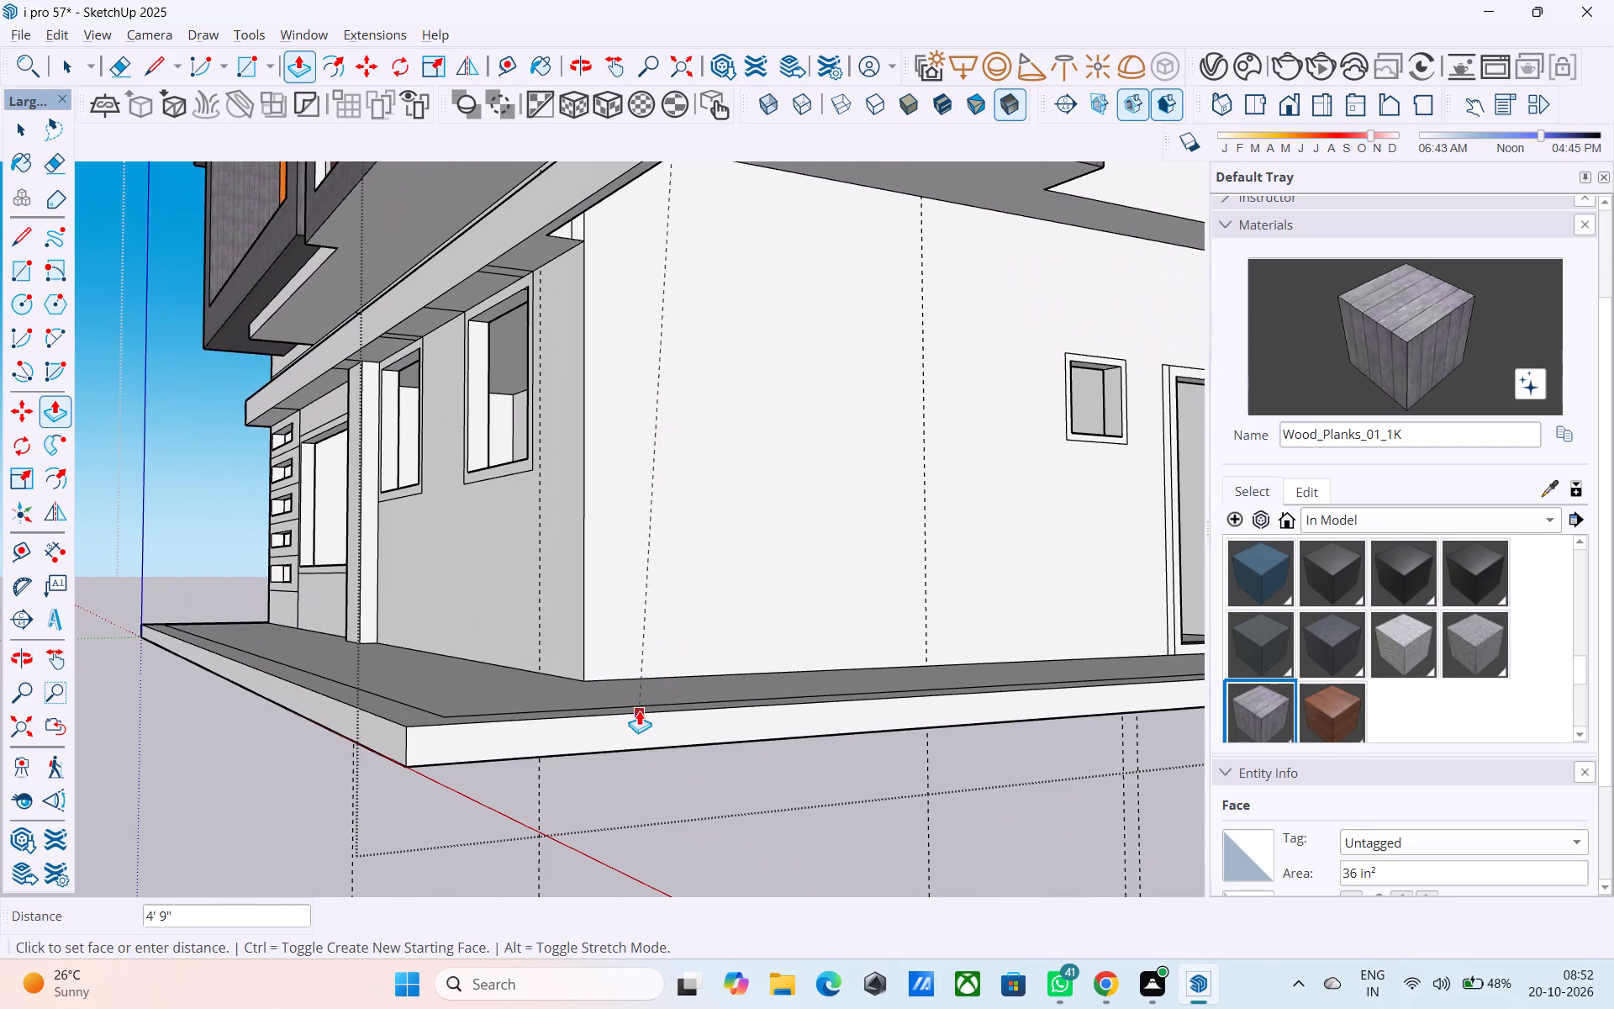
pyautogui.click(639, 711)
# Pull the inner 3" strip beside the wall out level with the end of the outer beam.
pyautogui.scroll(-5, 653, 546)
pyautogui.moveTo(651, 546); pyautogui.dragTo(556, 690, button='middle')
pyautogui.scroll(11, 578, 442)
pyautogui.press('space')
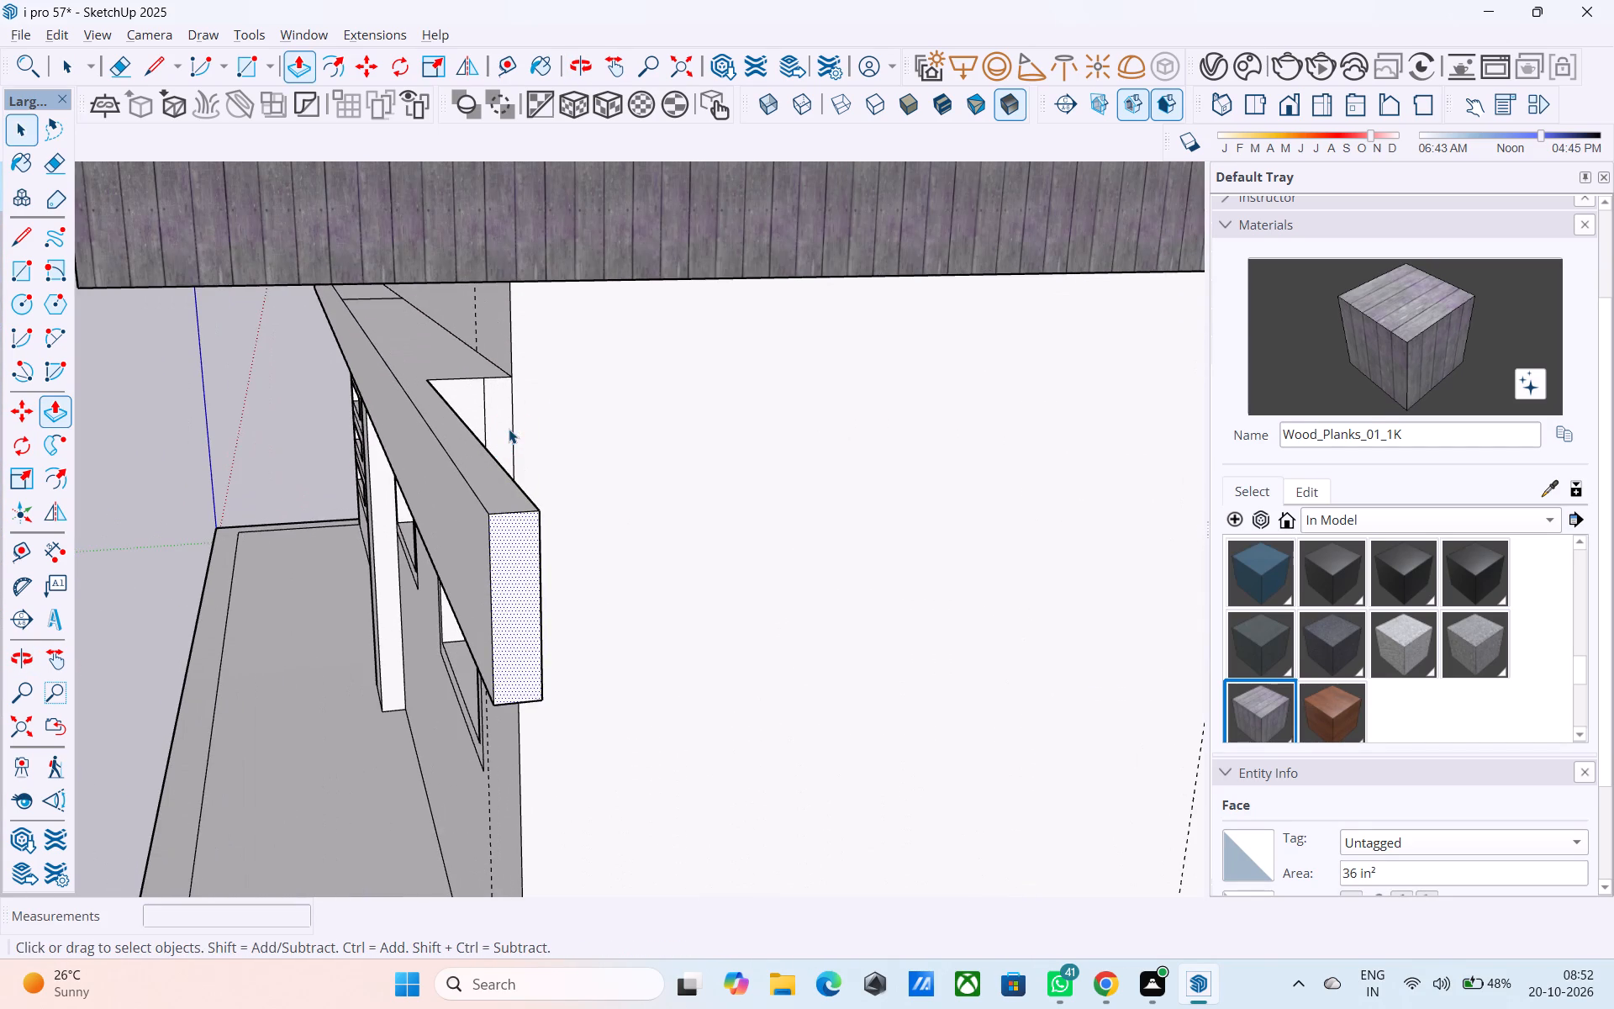
pyautogui.click(509, 428)
pyautogui.press('p')
pyautogui.doubleClick(507, 423)
pyautogui.click(501, 405)
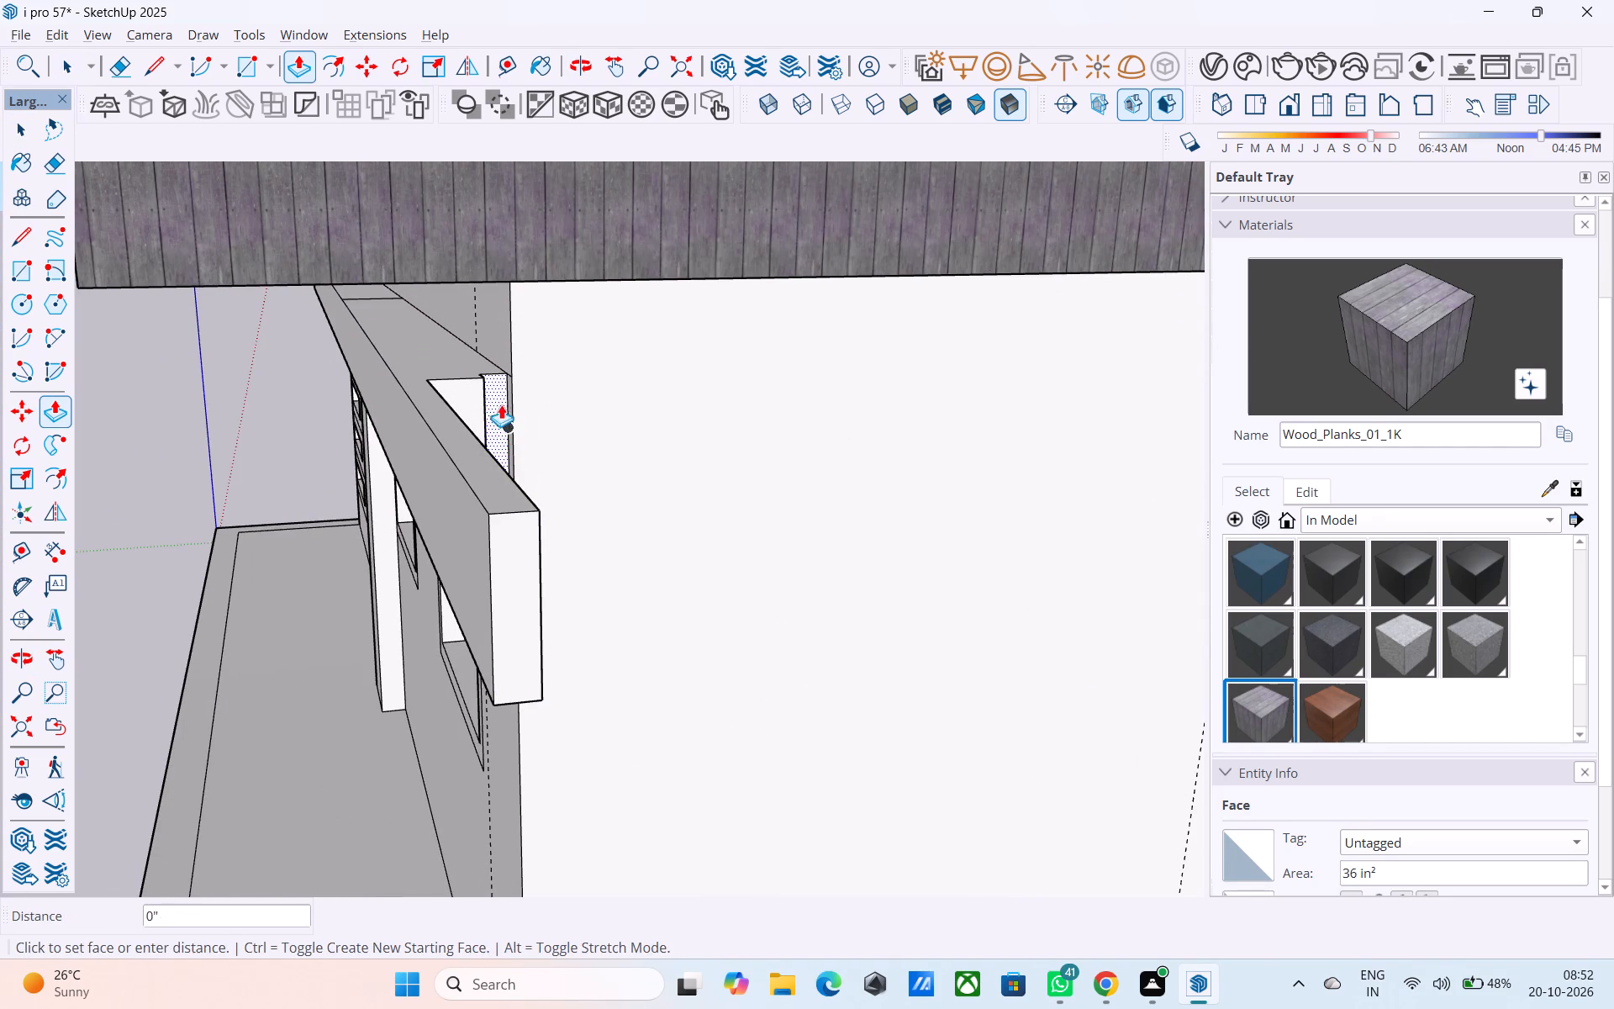
pyautogui.click(525, 573)
# Copy the bottom end edge of the outer projecting beam 6" inward along its underside.
pyautogui.scroll(-15, 518, 463)
pyautogui.moveTo(425, 653); pyautogui.dragTo(711, 482, button='middle')
pyautogui.scroll(-2, 725, 463)
pyautogui.moveTo(725, 463); pyautogui.dragTo(653, 401, button='middle')
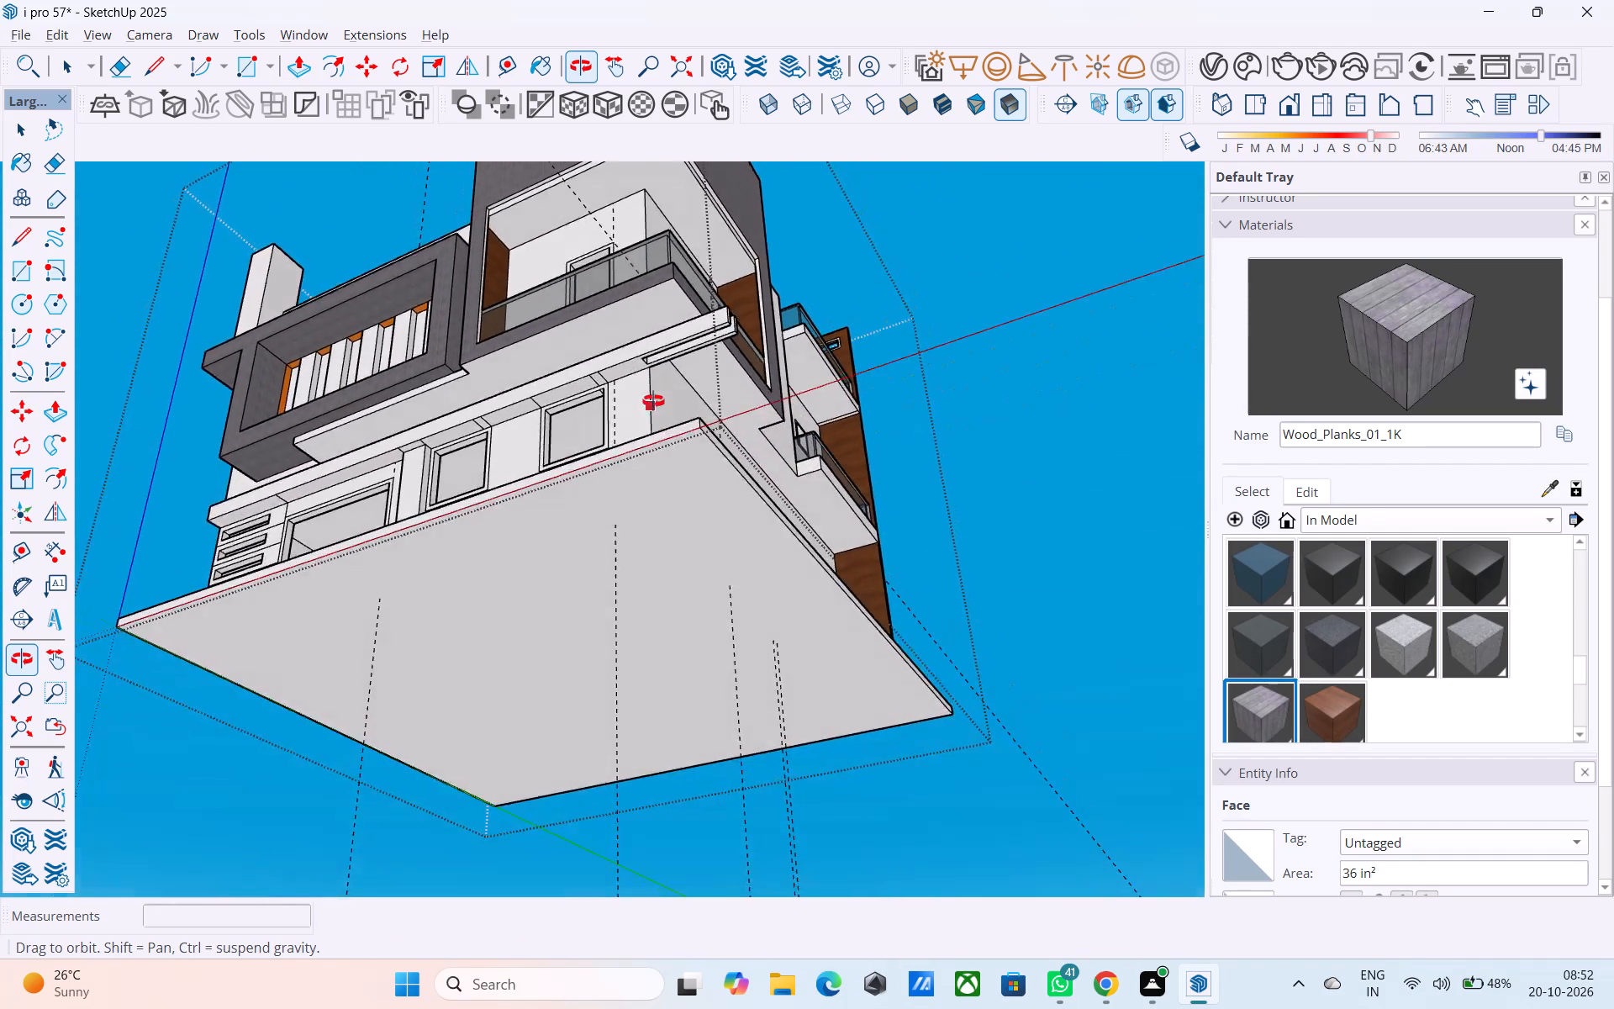
pyautogui.moveTo(653, 401); pyautogui.dragTo(607, 601, button='middle')
pyautogui.scroll(17, 638, 520)
pyautogui.press('space')
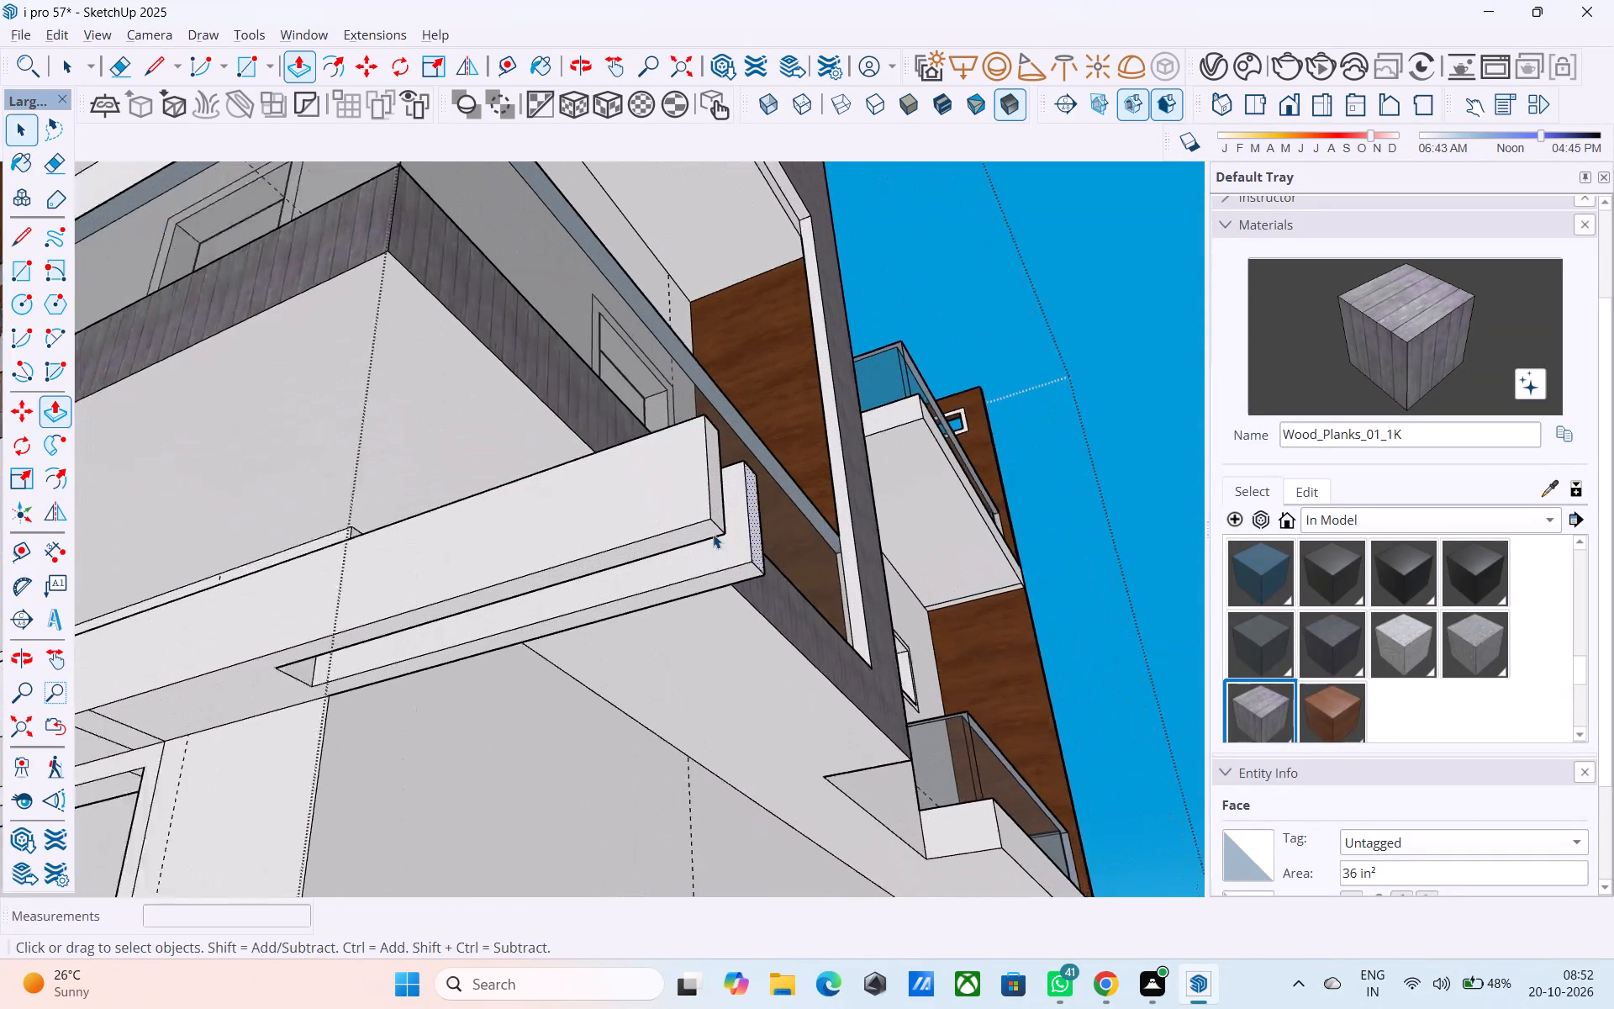
pyautogui.scroll(2, 713, 534)
pyautogui.click(715, 521)
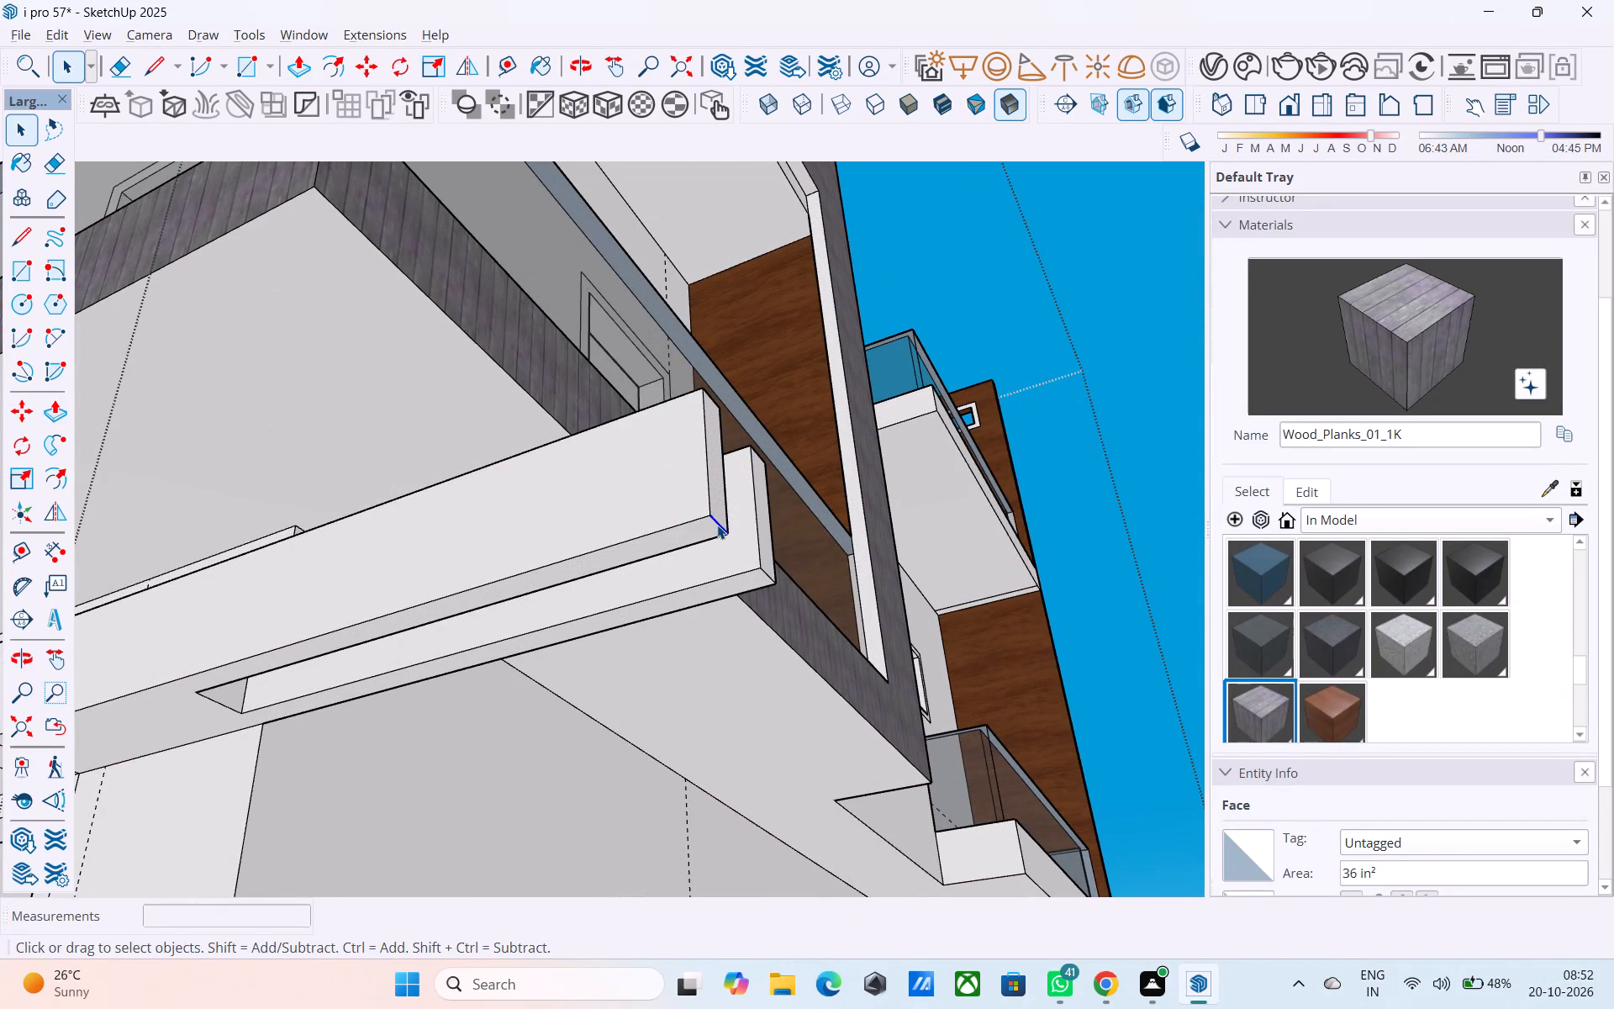
pyautogui.press('m')
pyautogui.click(707, 518)
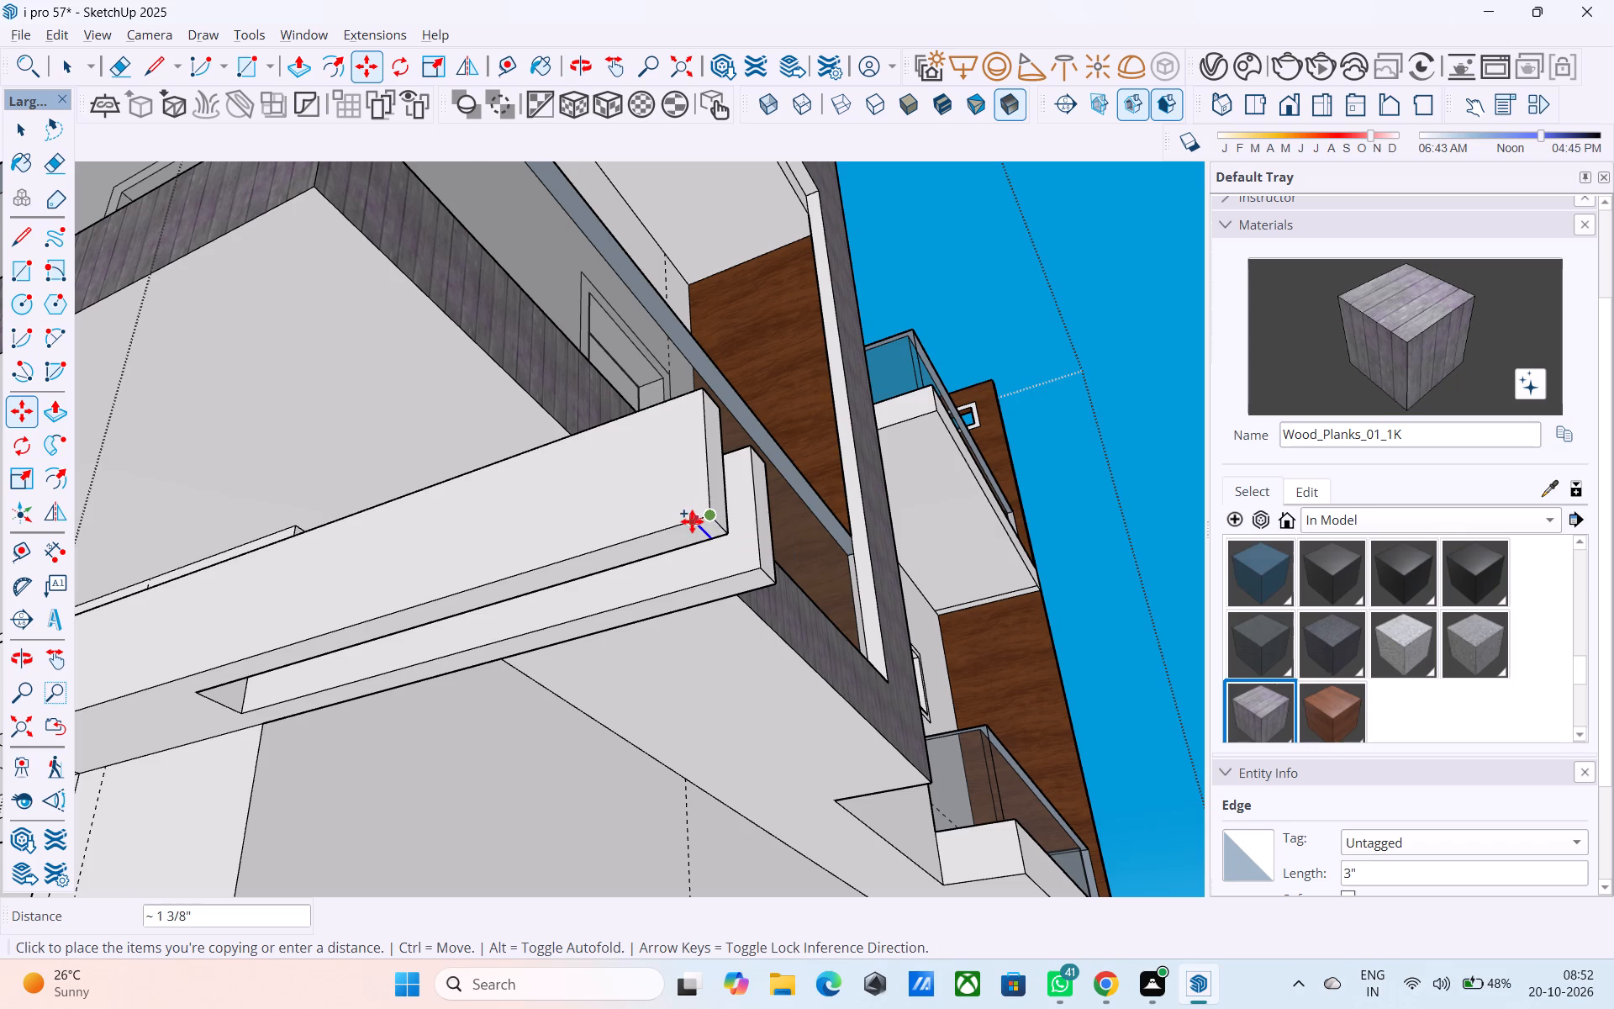
pyautogui.write('6"')
pyautogui.press('Return')
# Copy the bottom end edge of the inner projecting beam 6" inward along its underside.
pyautogui.scroll(6, 799, 610)
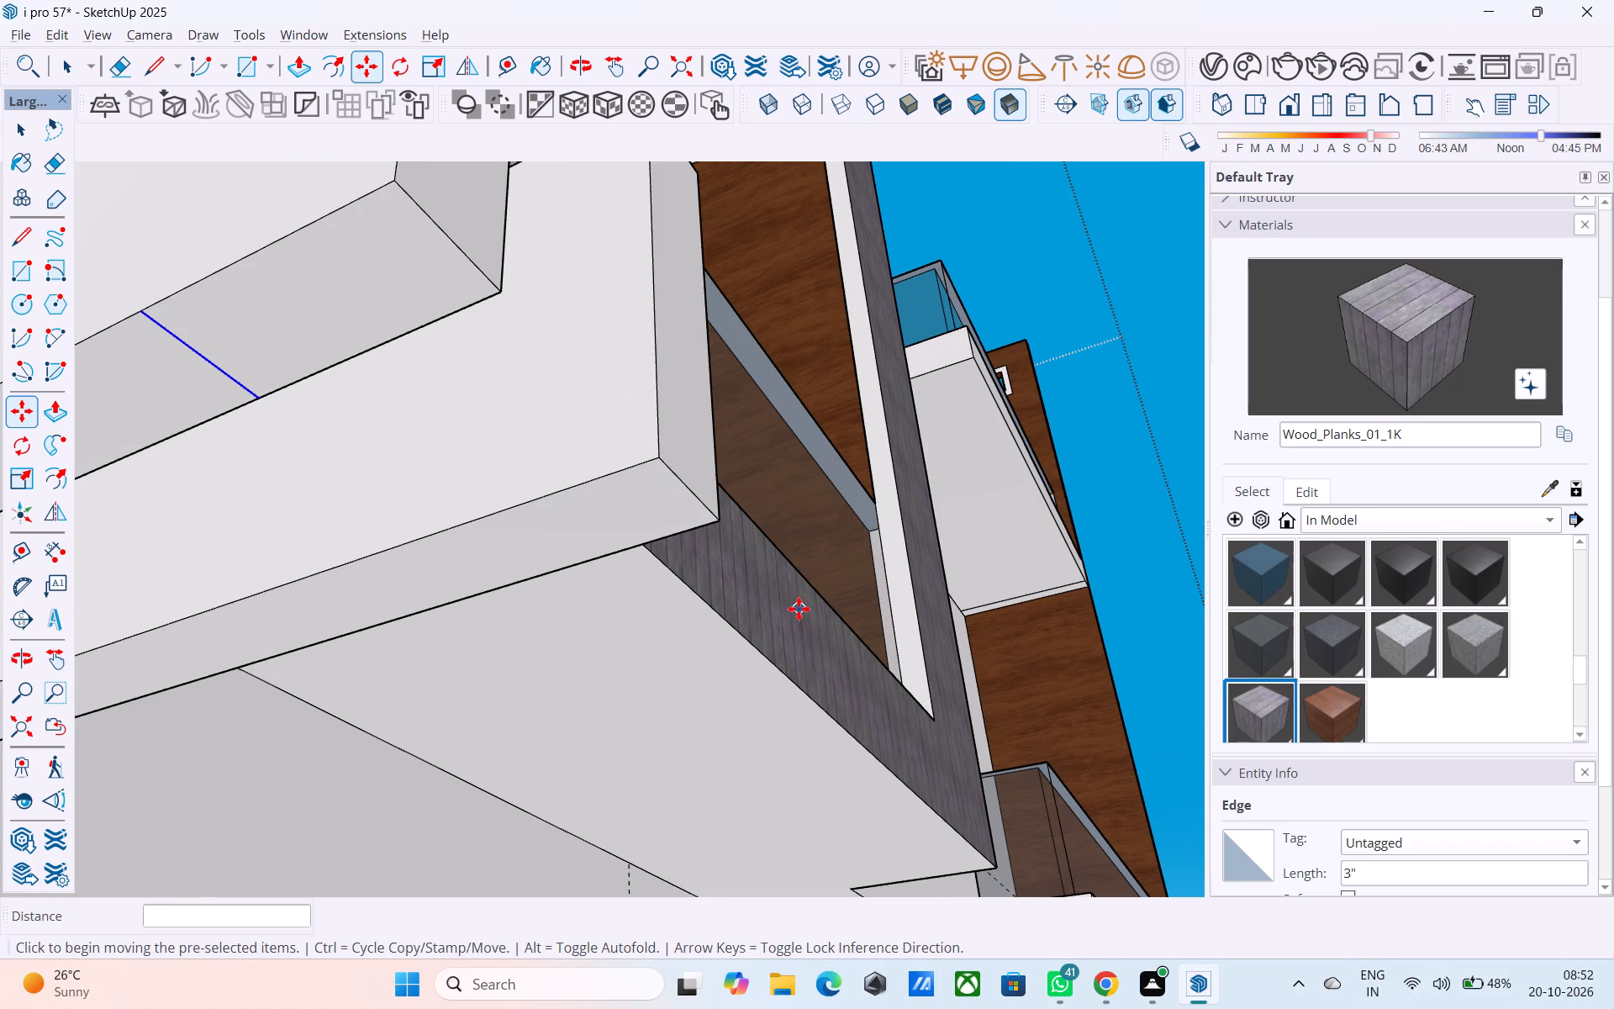
pyautogui.press('space')
pyautogui.click(705, 507)
pyautogui.press('m')
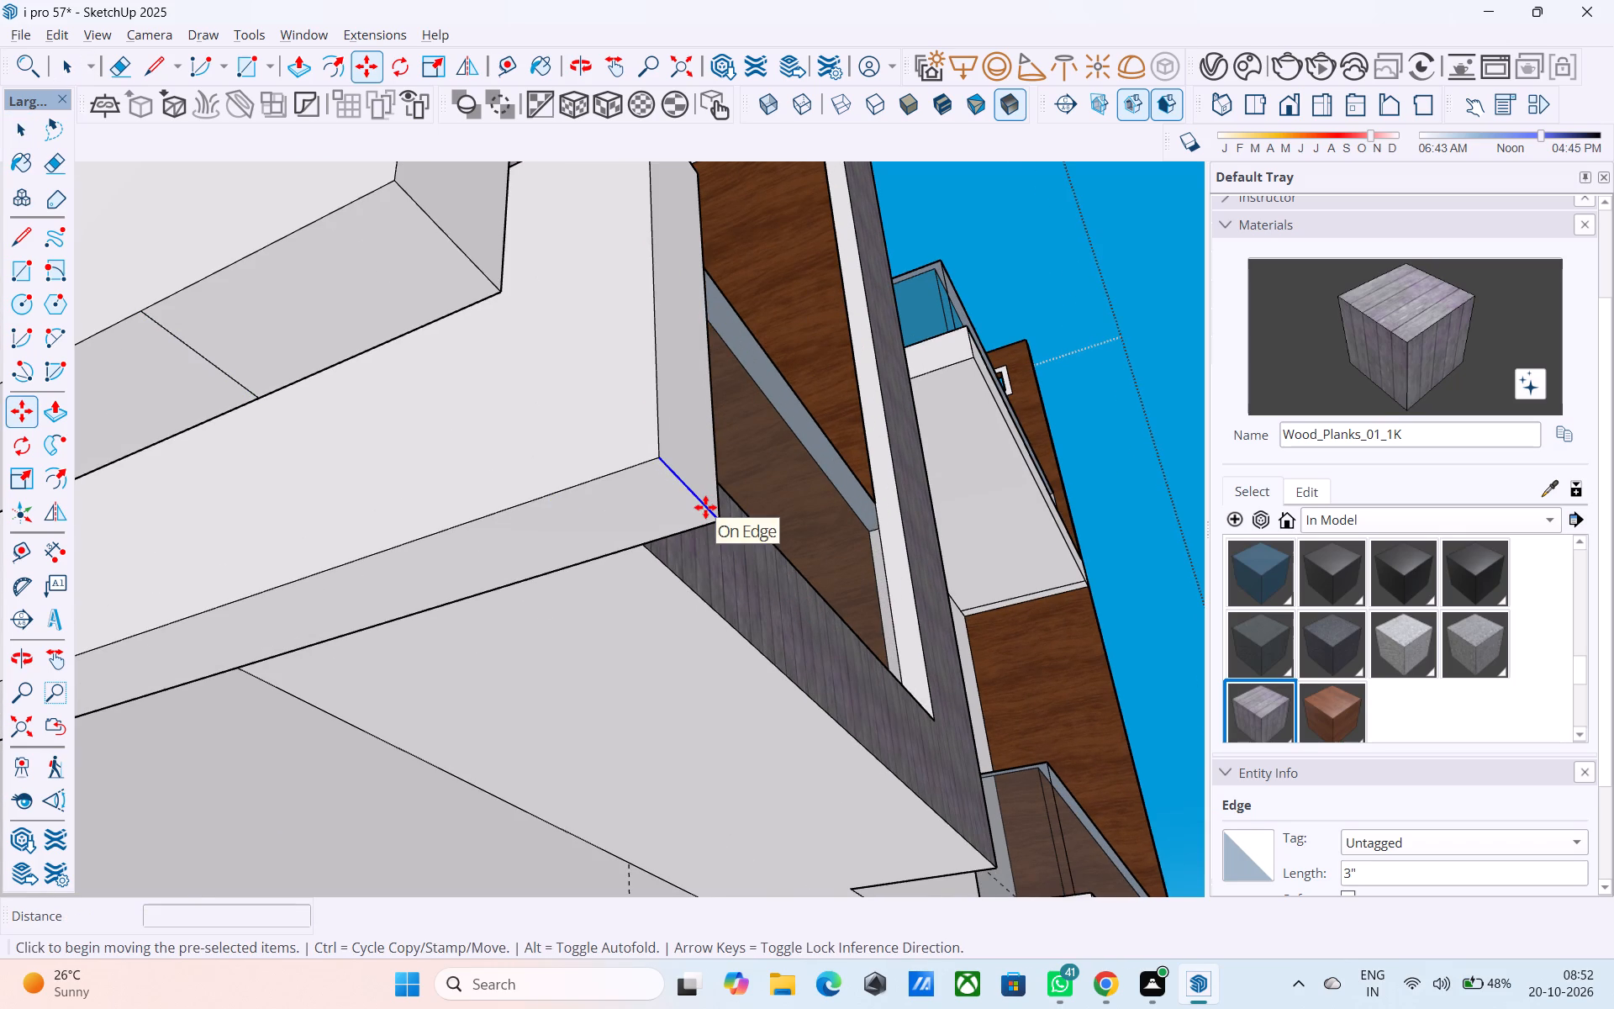
pyautogui.click(657, 463)
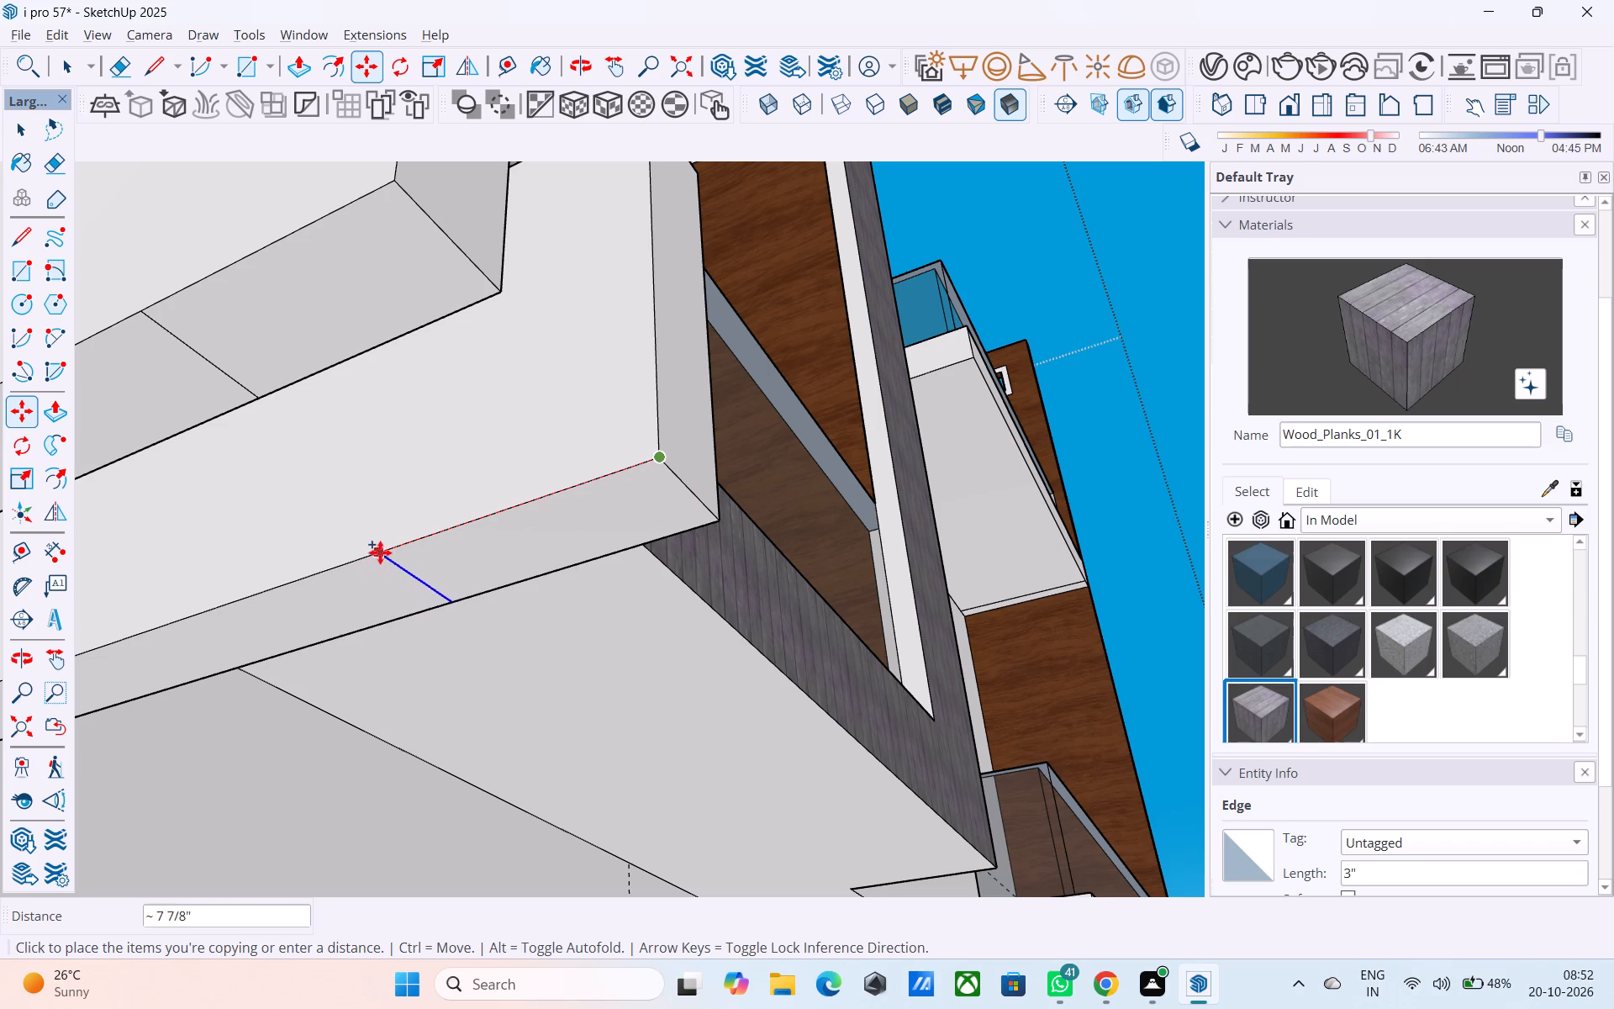
pyautogui.write('6"')
pyautogui.press('Return')
pyautogui.press('space')
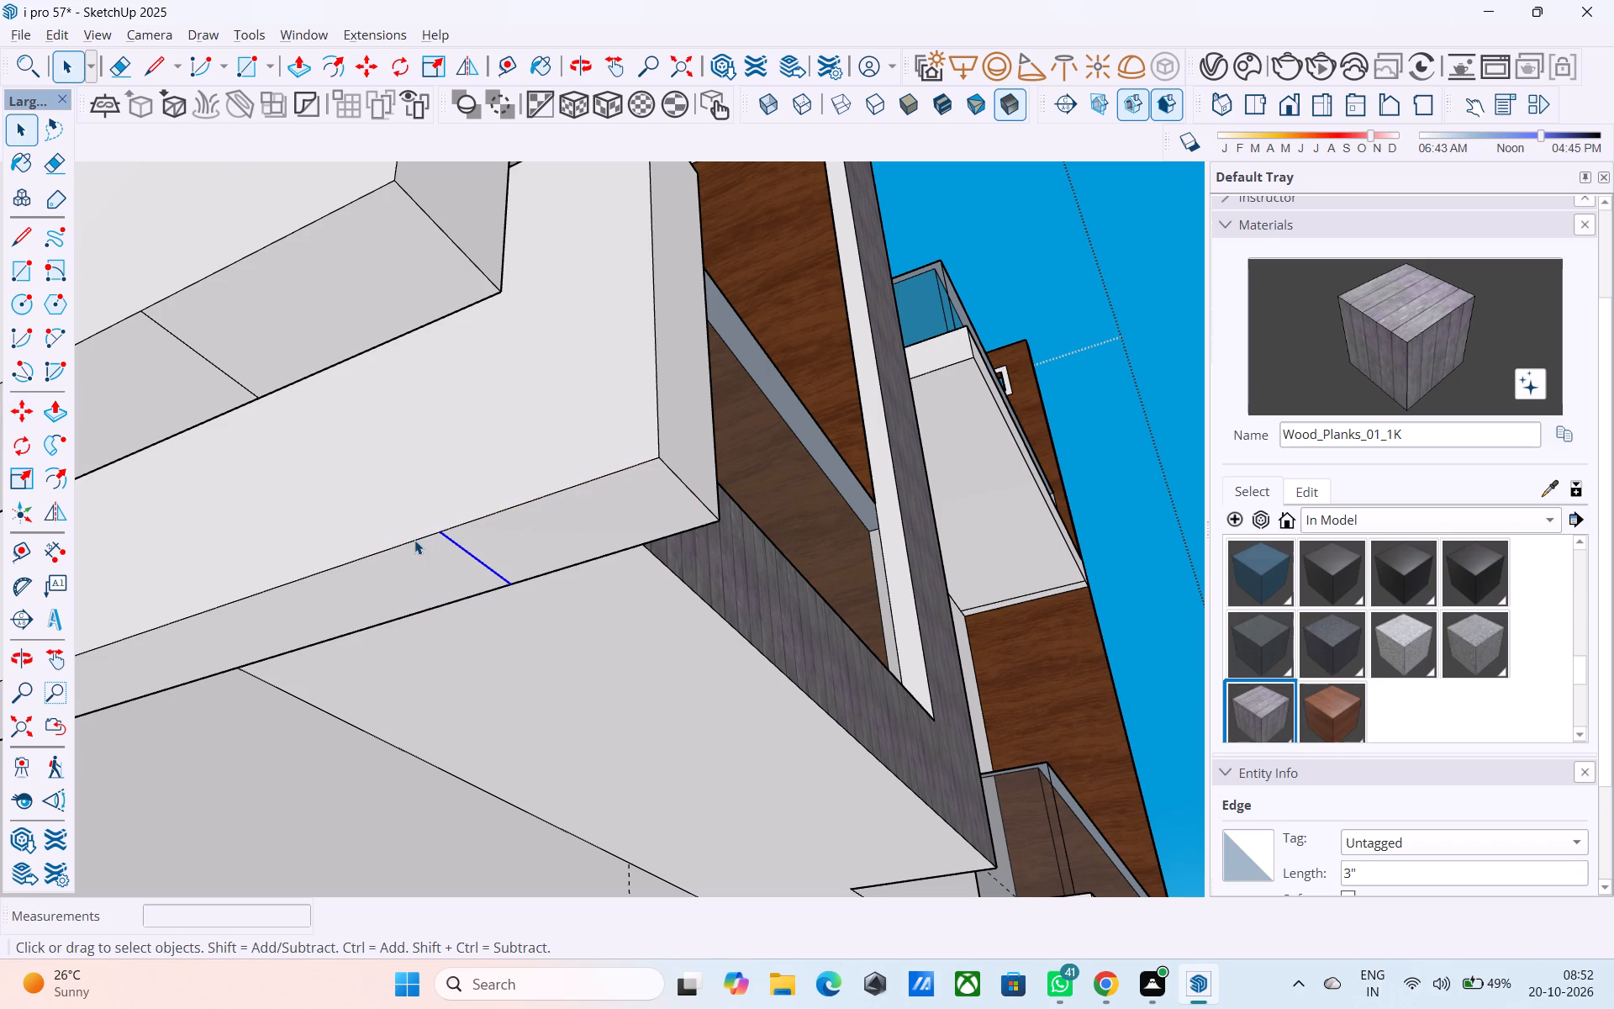
# Pull the 6" end section of the outer beam's underside down 8' to the plinth to form a post.
pyautogui.scroll(-4, 423, 540)
pyautogui.moveTo(440, 529); pyautogui.dragTo(848, 507, button='middle')
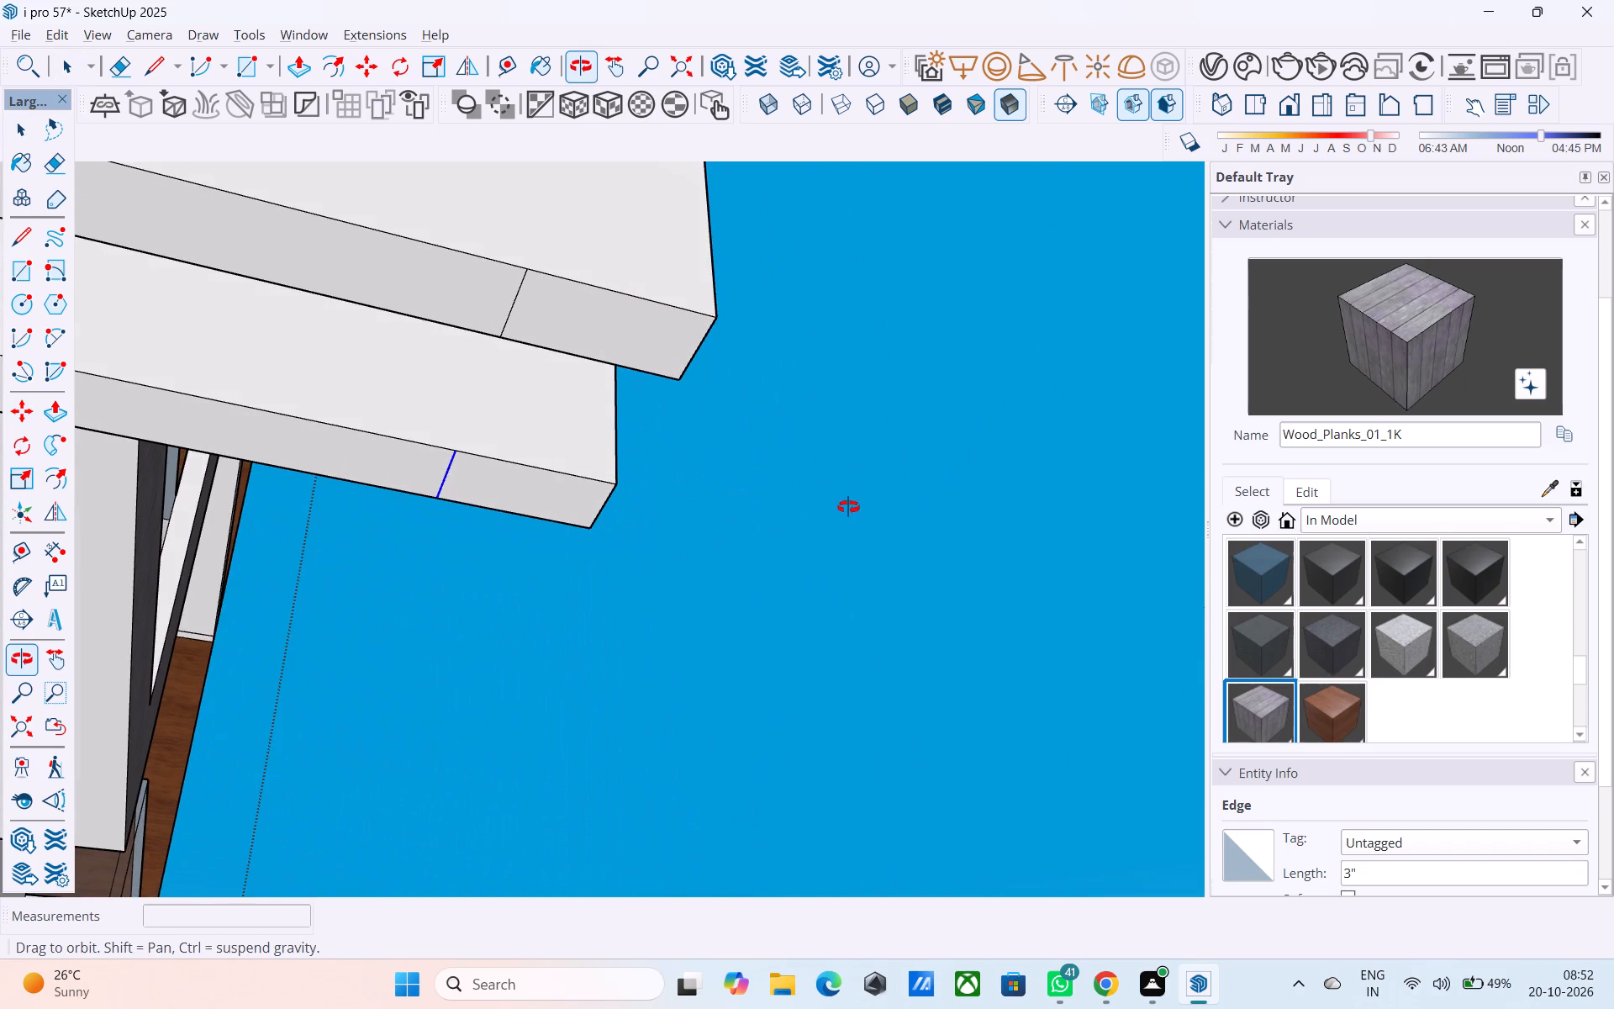
pyautogui.moveTo(848, 507); pyautogui.dragTo(661, 513, button='middle')
pyautogui.click(451, 346)
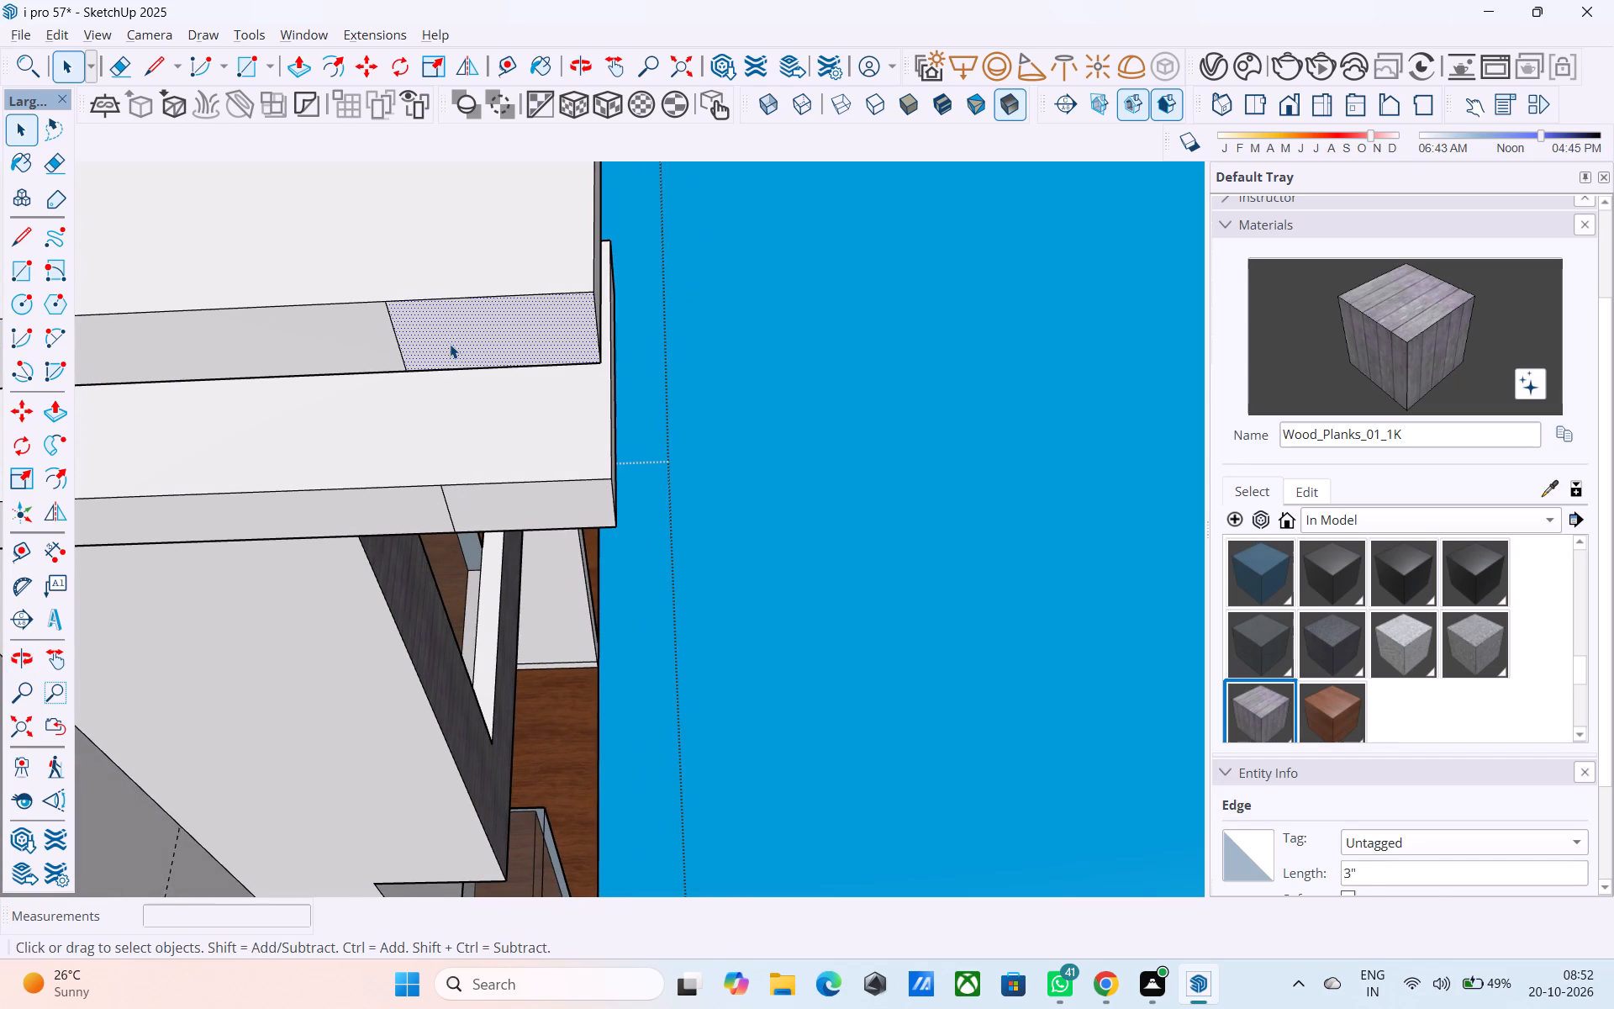
pyautogui.press('p')
pyautogui.click(450, 343)
pyautogui.scroll(-16, 468, 372)
pyautogui.scroll(1, 467, 371)
pyautogui.scroll(-11, 467, 371)
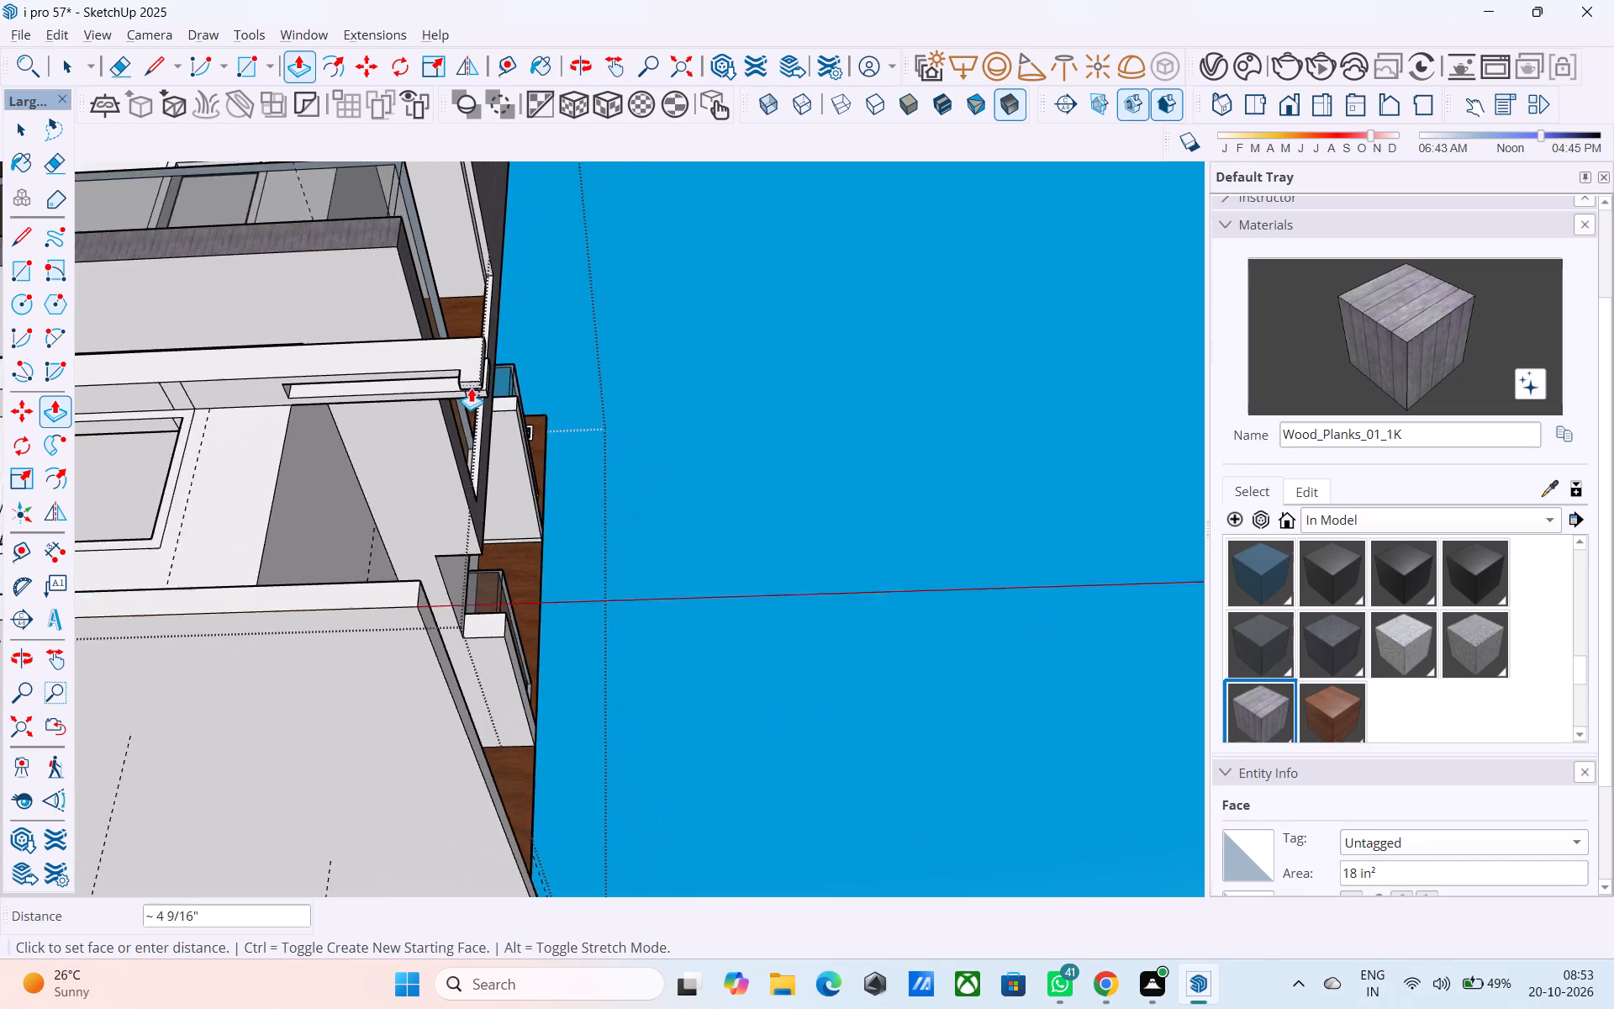
pyautogui.scroll(-2, 471, 388)
pyautogui.moveTo(467, 489); pyautogui.dragTo(446, 618, button='middle')
pyautogui.scroll(-10, 446, 622)
pyautogui.moveTo(447, 490); pyautogui.dragTo(438, 636, button='middle')
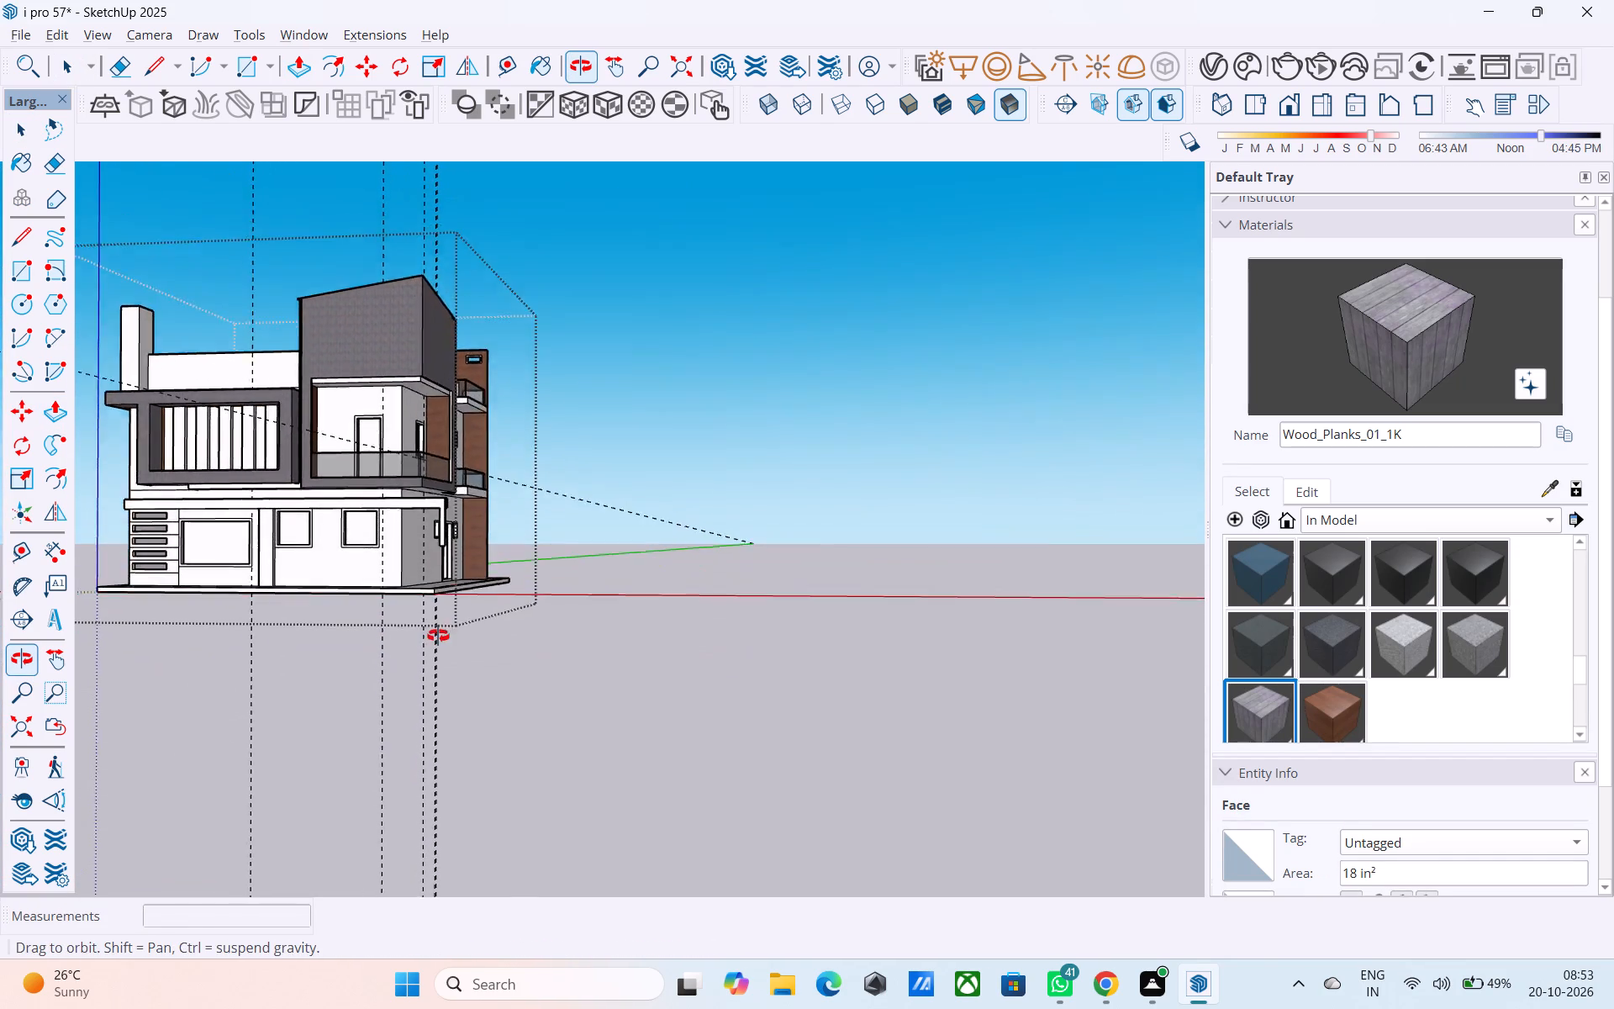
pyautogui.moveTo(438, 636); pyautogui.dragTo(437, 637, button='middle')
pyautogui.scroll(20, 437, 637)
pyautogui.moveTo(449, 448); pyautogui.dragTo(432, 610, button='middle')
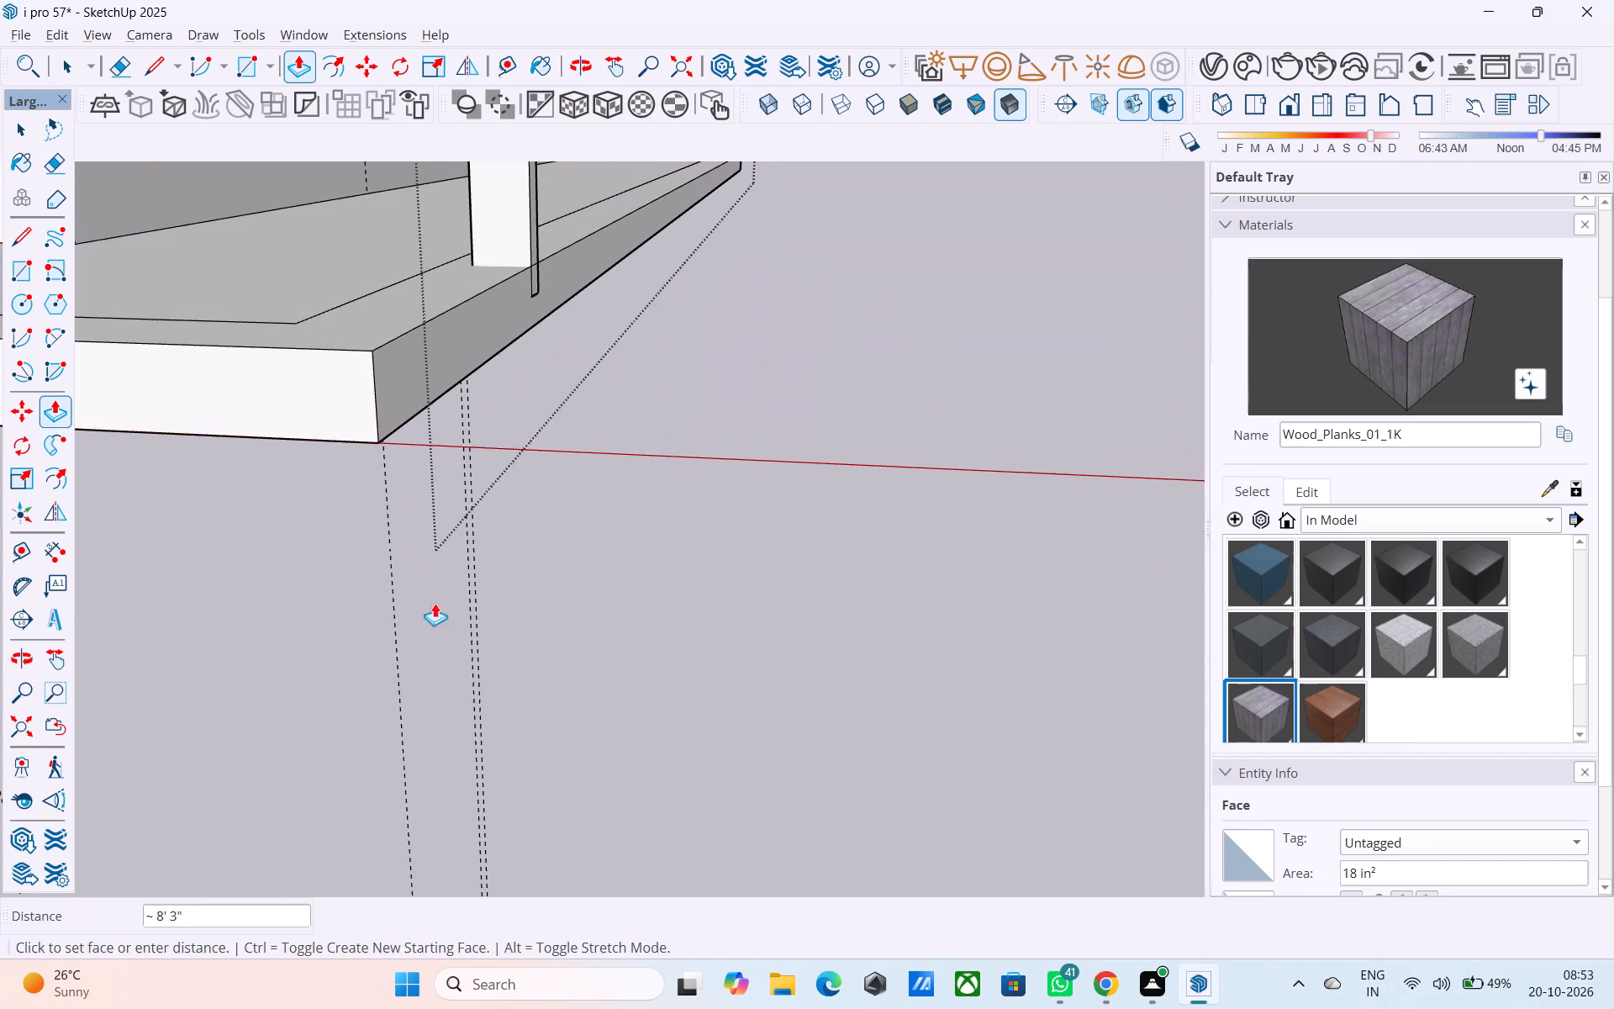
pyautogui.click(456, 290)
# Extend the 6" end section of the inner beam's underside down the same 8' to form a second post.
pyautogui.scroll(-5, 467, 287)
pyautogui.moveTo(467, 287); pyautogui.dragTo(461, 786, button='middle')
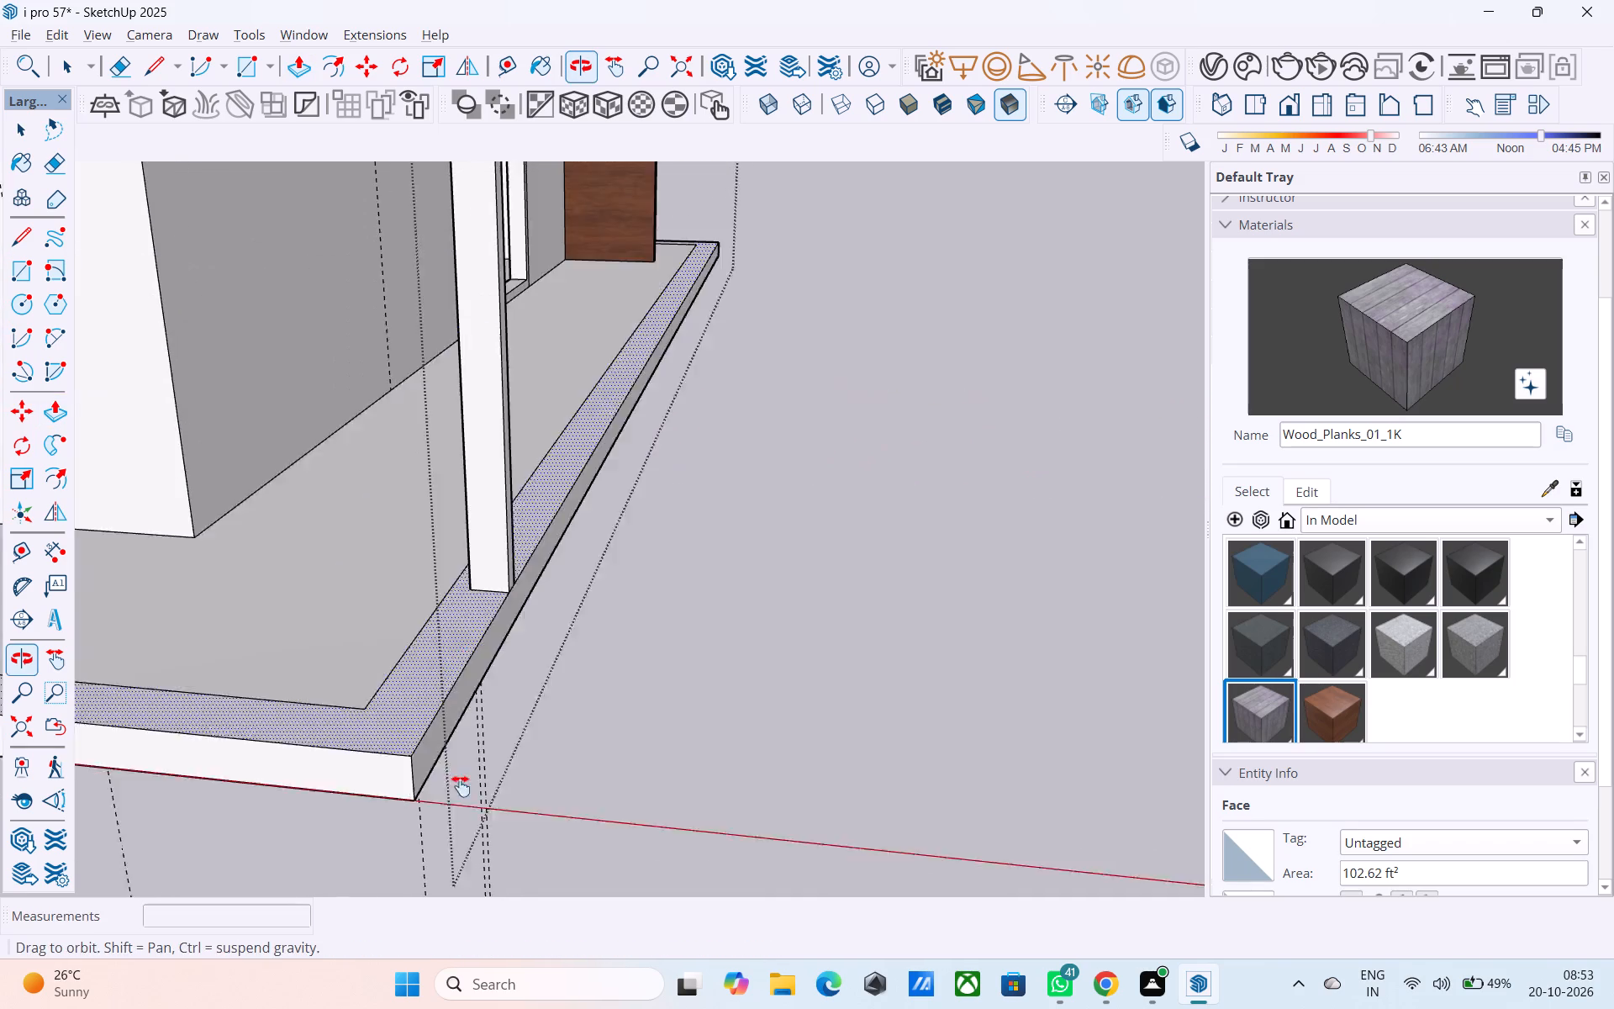
pyautogui.moveTo(461, 786); pyautogui.dragTo(458, 859, button='middle')
pyautogui.keyDown('shift'); pyautogui.moveTo(442, 441); pyautogui.dragTo(434, 486, button='middle'); pyautogui.keyUp('shift')
pyautogui.scroll(-4, 414, 425)
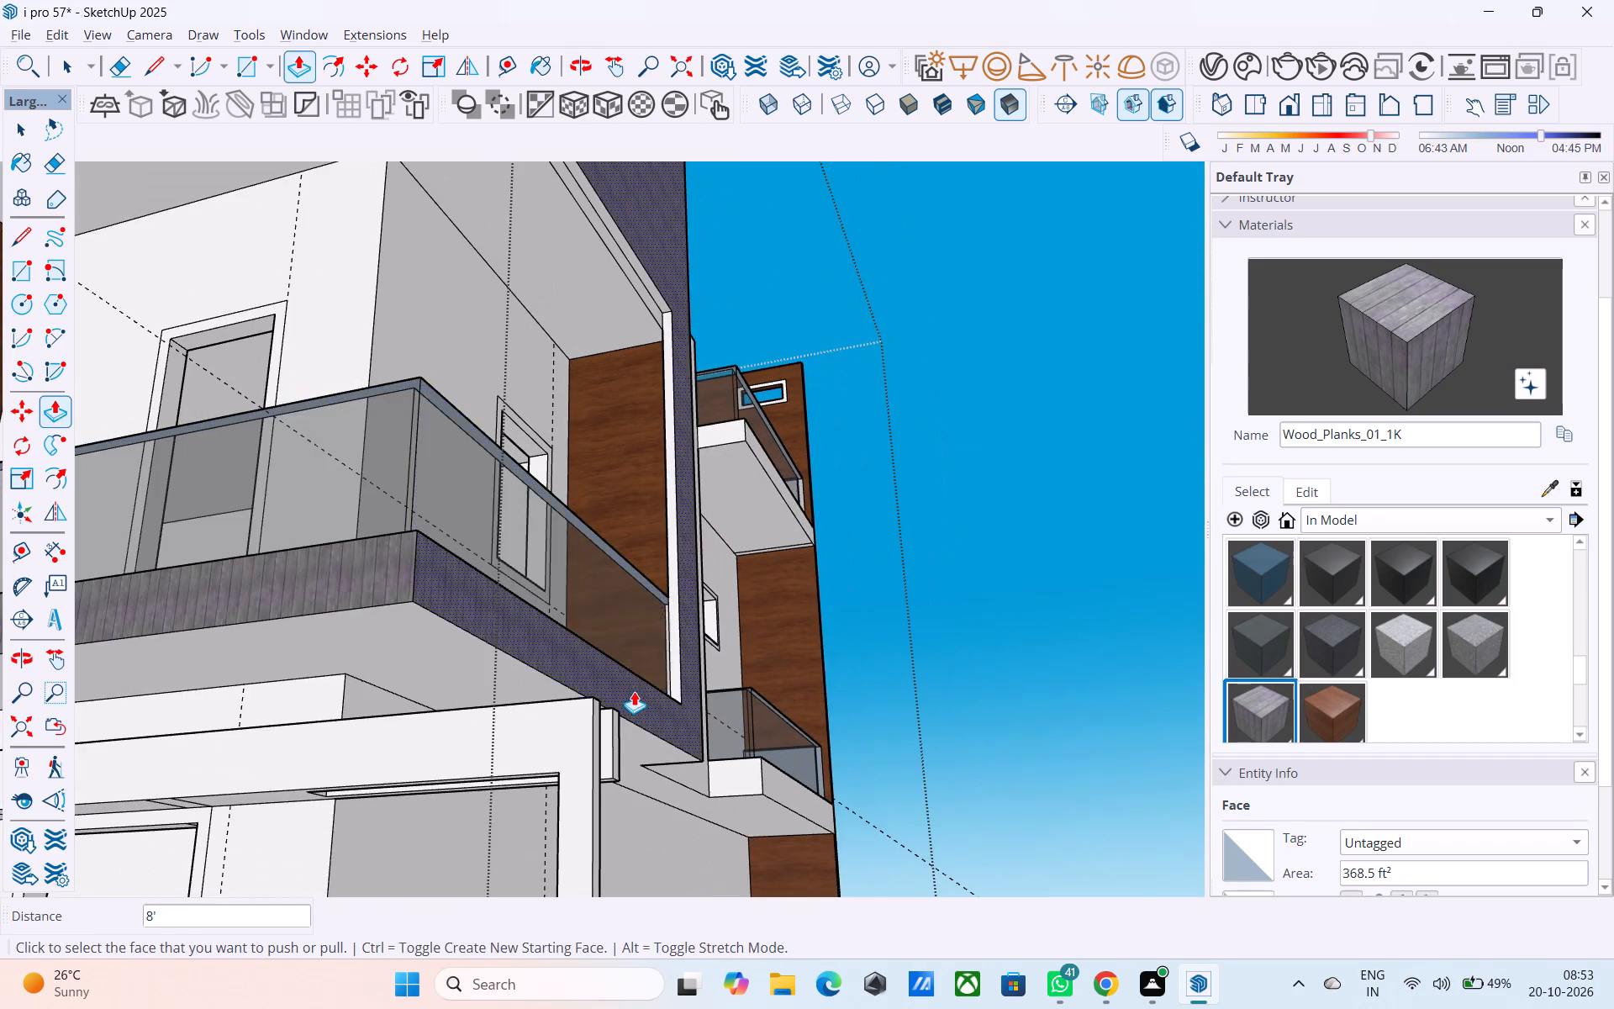
pyautogui.moveTo(625, 684); pyautogui.dragTo(521, 603, button='middle')
pyautogui.scroll(4, 535, 662)
pyautogui.scroll(-4, 542, 663)
pyautogui.scroll(4, 542, 719)
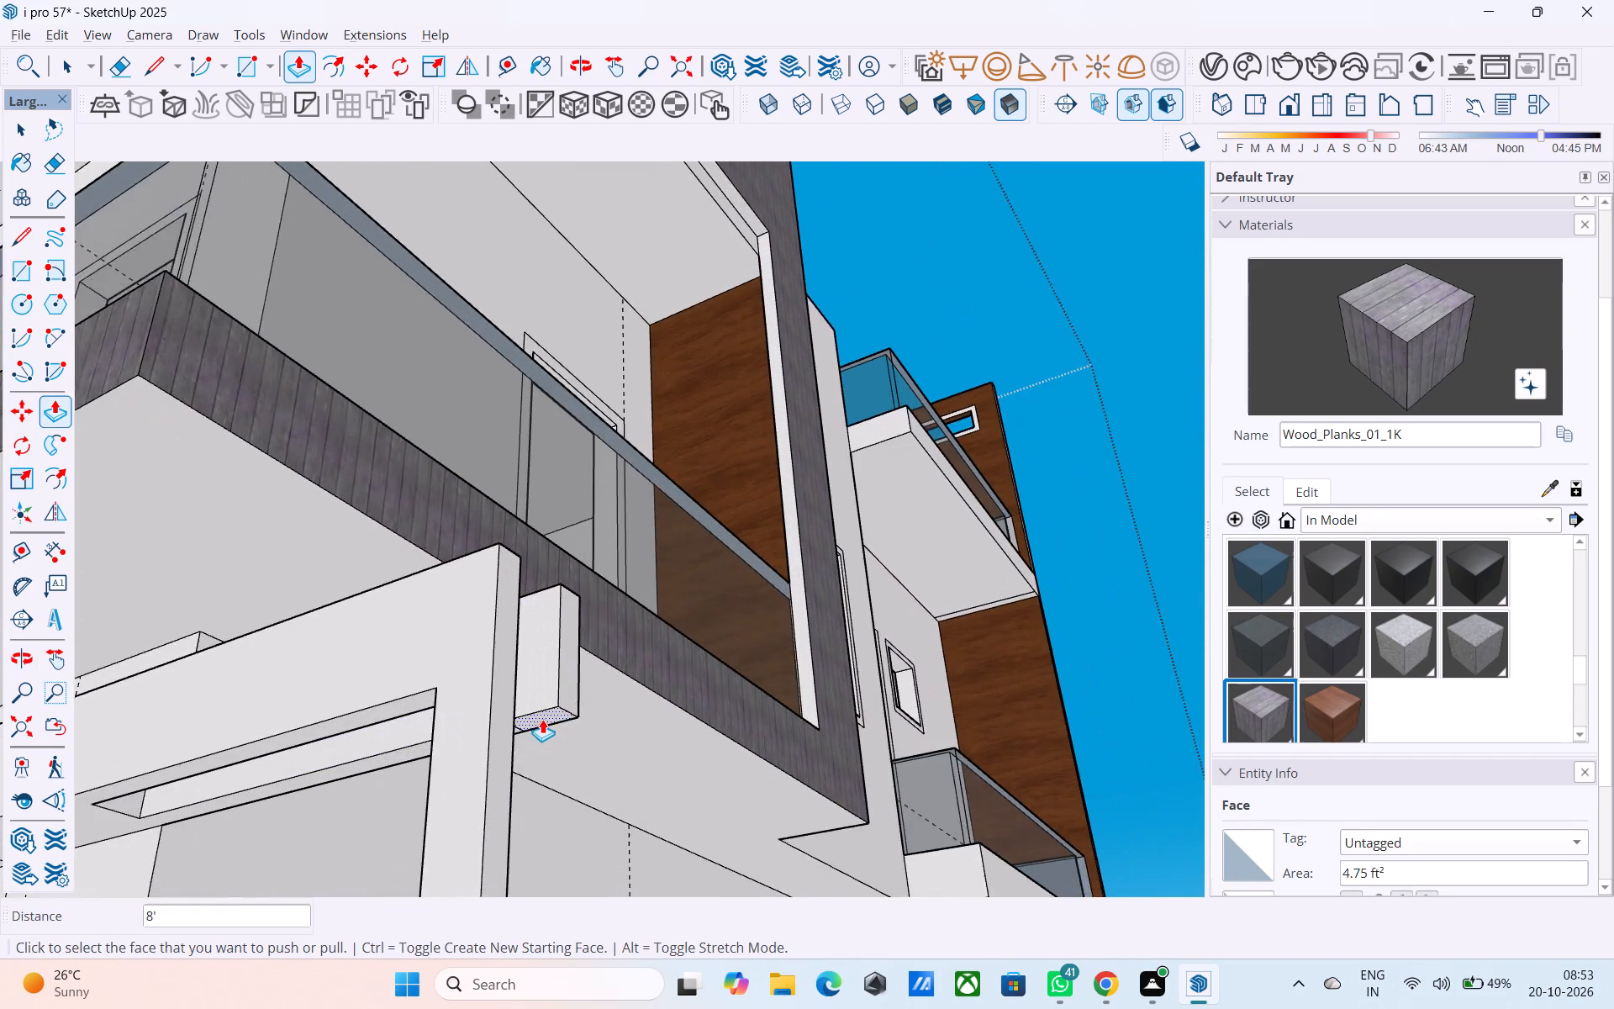
pyautogui.scroll(5, 542, 719)
pyautogui.doubleClick(542, 719)
# Examine the new post-and-beam frame and the front facade from several viewpoints.
pyautogui.scroll(-18, 555, 512)
pyautogui.moveTo(628, 571); pyautogui.dragTo(626, 589, button='middle')
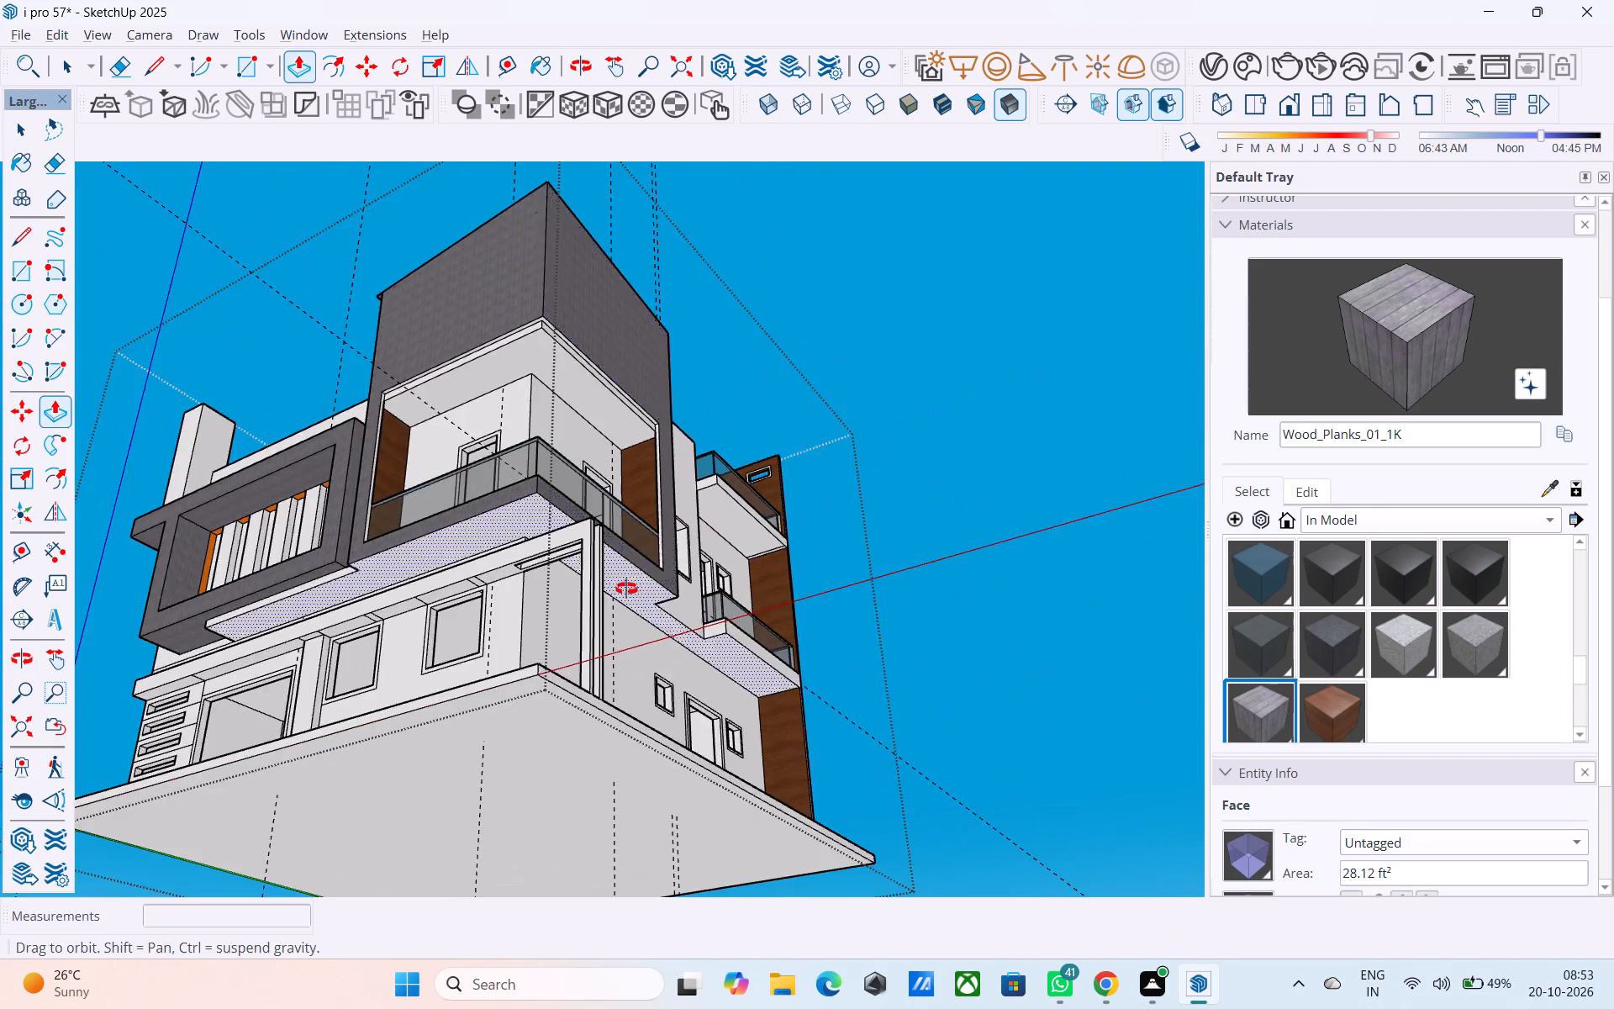
pyautogui.moveTo(626, 589); pyautogui.dragTo(849, 692, button='middle')
pyautogui.moveTo(482, 611); pyautogui.dragTo(637, 787, button='middle')
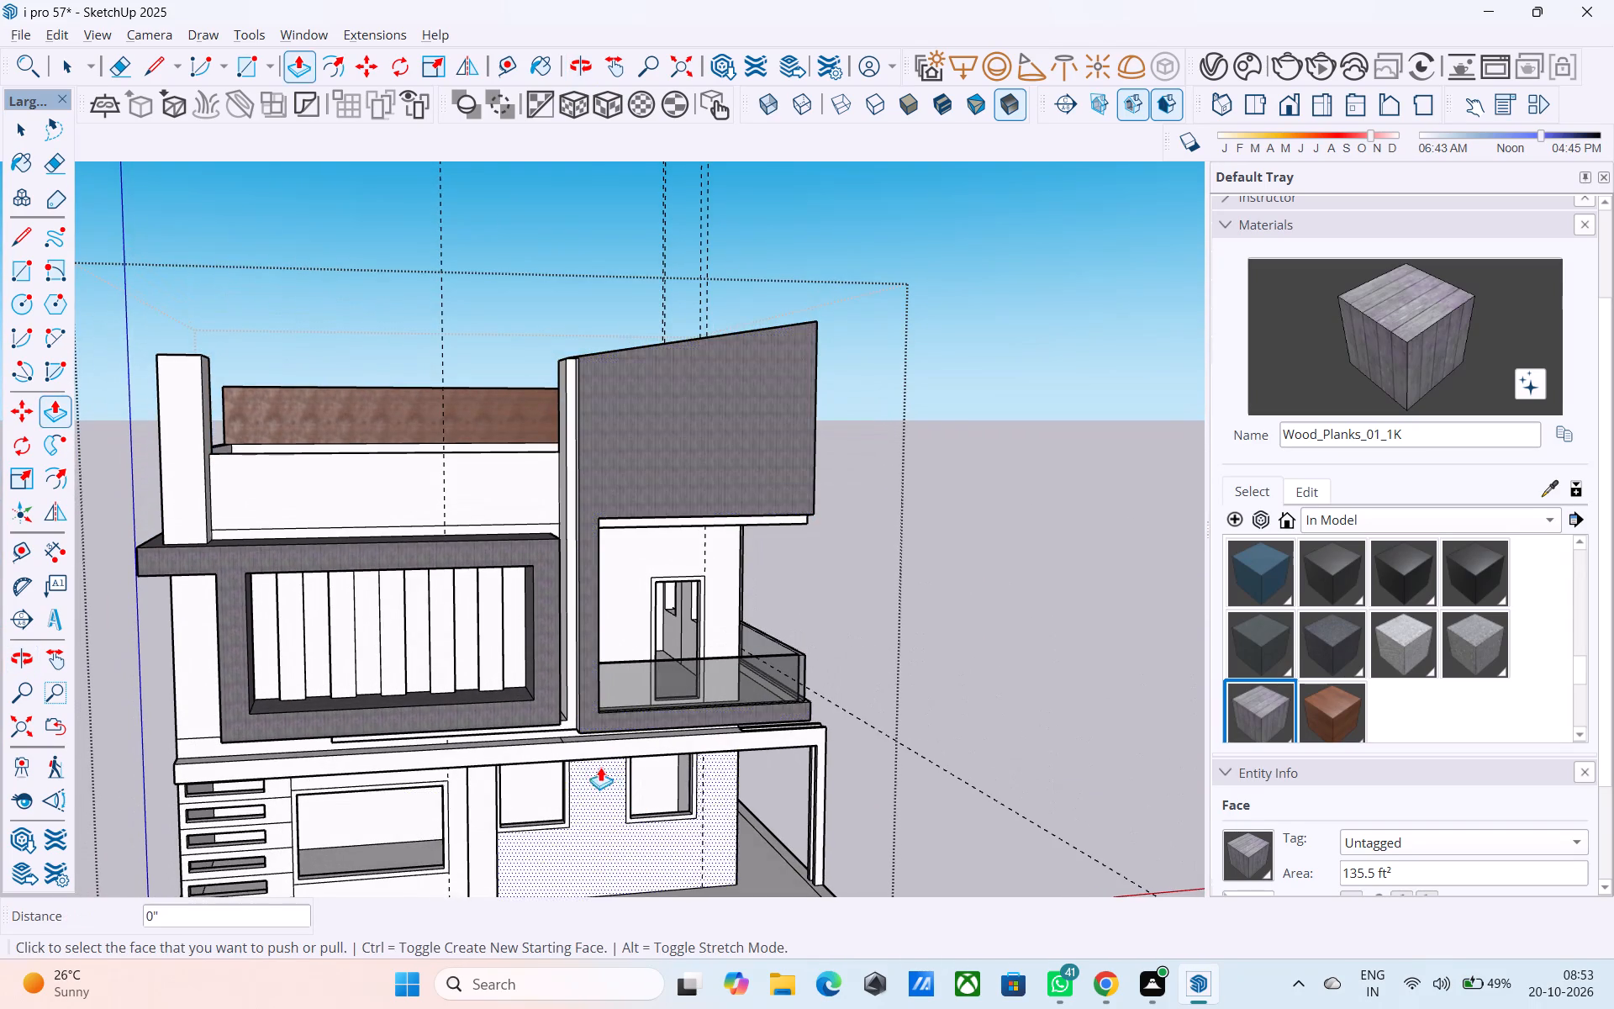
pyautogui.scroll(2, 537, 757)
pyautogui.moveTo(509, 740); pyautogui.dragTo(530, 735, button='middle')
pyautogui.scroll(3, 510, 744)
pyautogui.moveTo(460, 712); pyautogui.dragTo(419, 669, button='middle')
pyautogui.scroll(-1, 444, 699)
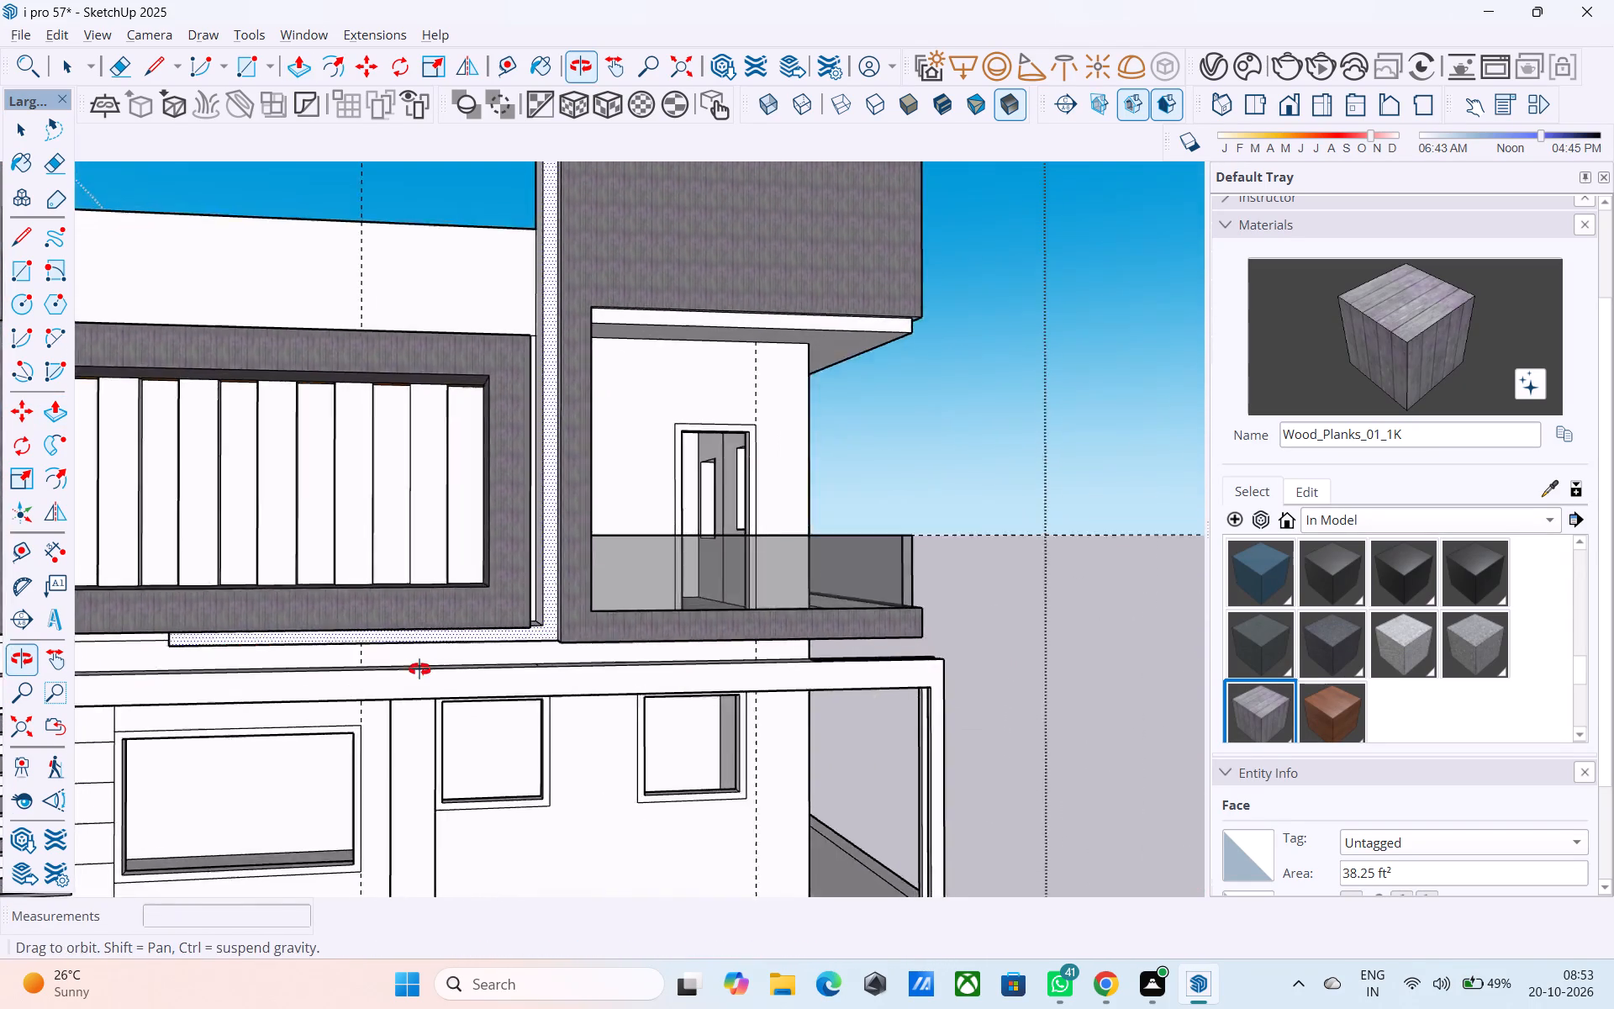
pyautogui.moveTo(419, 669); pyautogui.dragTo(430, 661, button='middle')
pyautogui.scroll(-4, 578, 589)
pyautogui.scroll(-1, 654, 623)
pyautogui.moveTo(654, 622); pyautogui.dragTo(830, 621, button='middle')
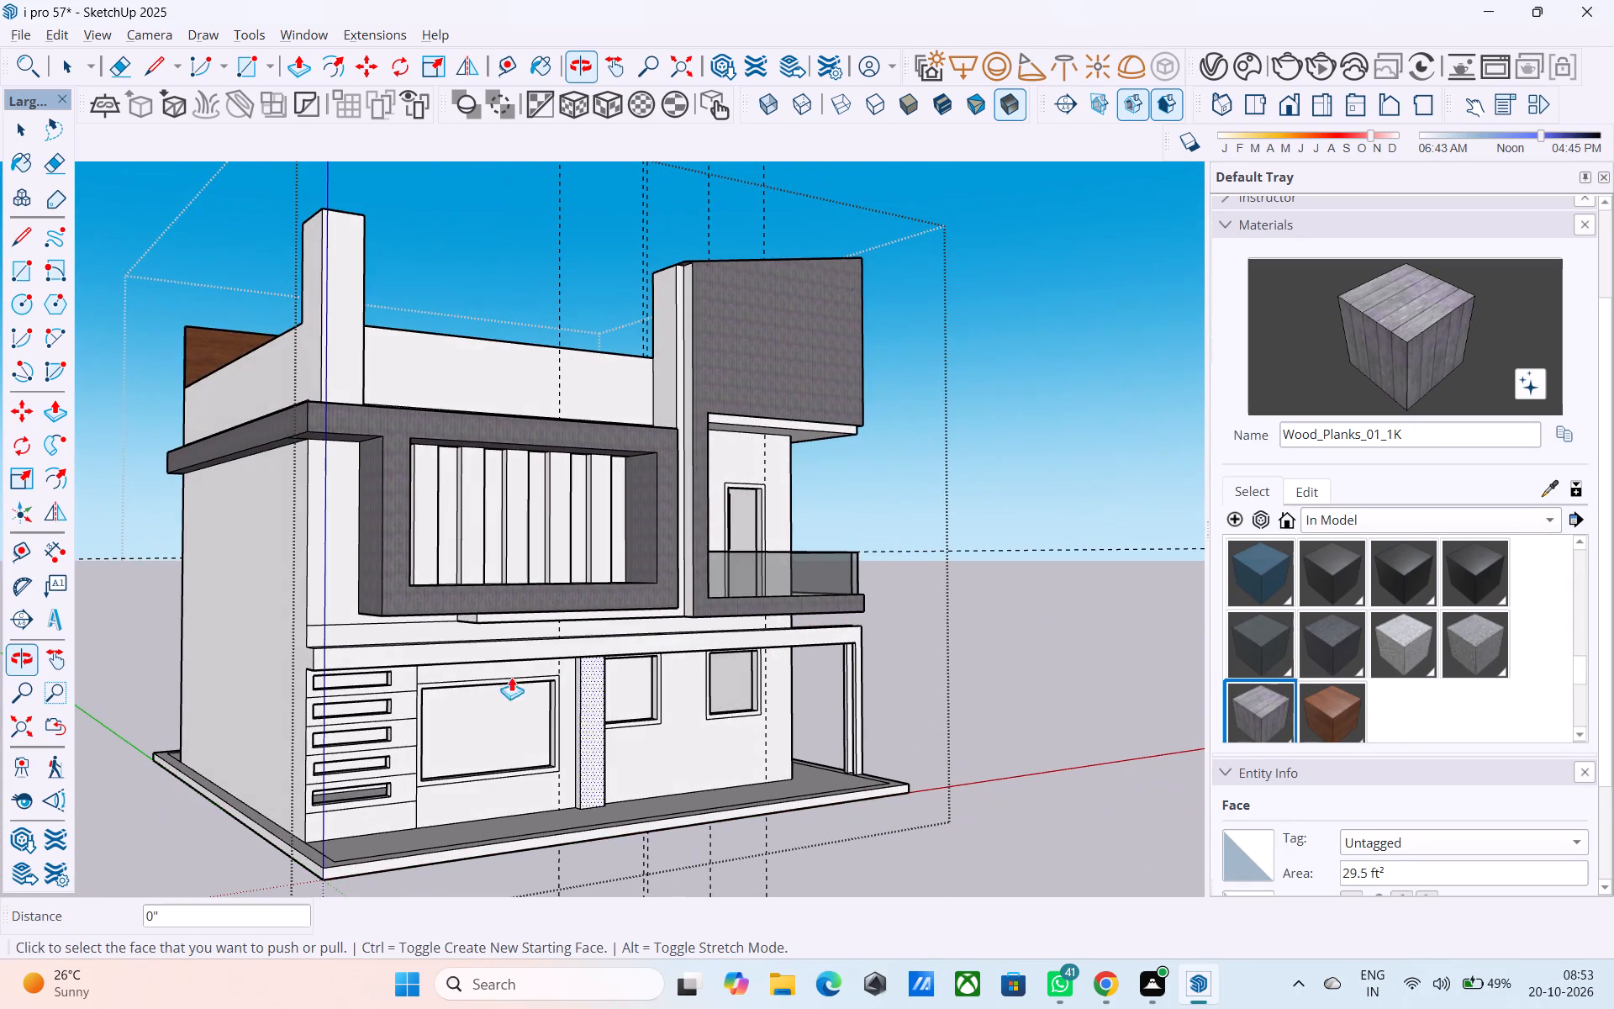
# Draw a 1' vertical line at the opposite wall corner, separating the band's other end face from the side wall.
pyautogui.scroll(4, 281, 669)
pyautogui.moveTo(287, 670); pyautogui.dragTo(483, 705, button='middle')
pyautogui.scroll(2, 604, 732)
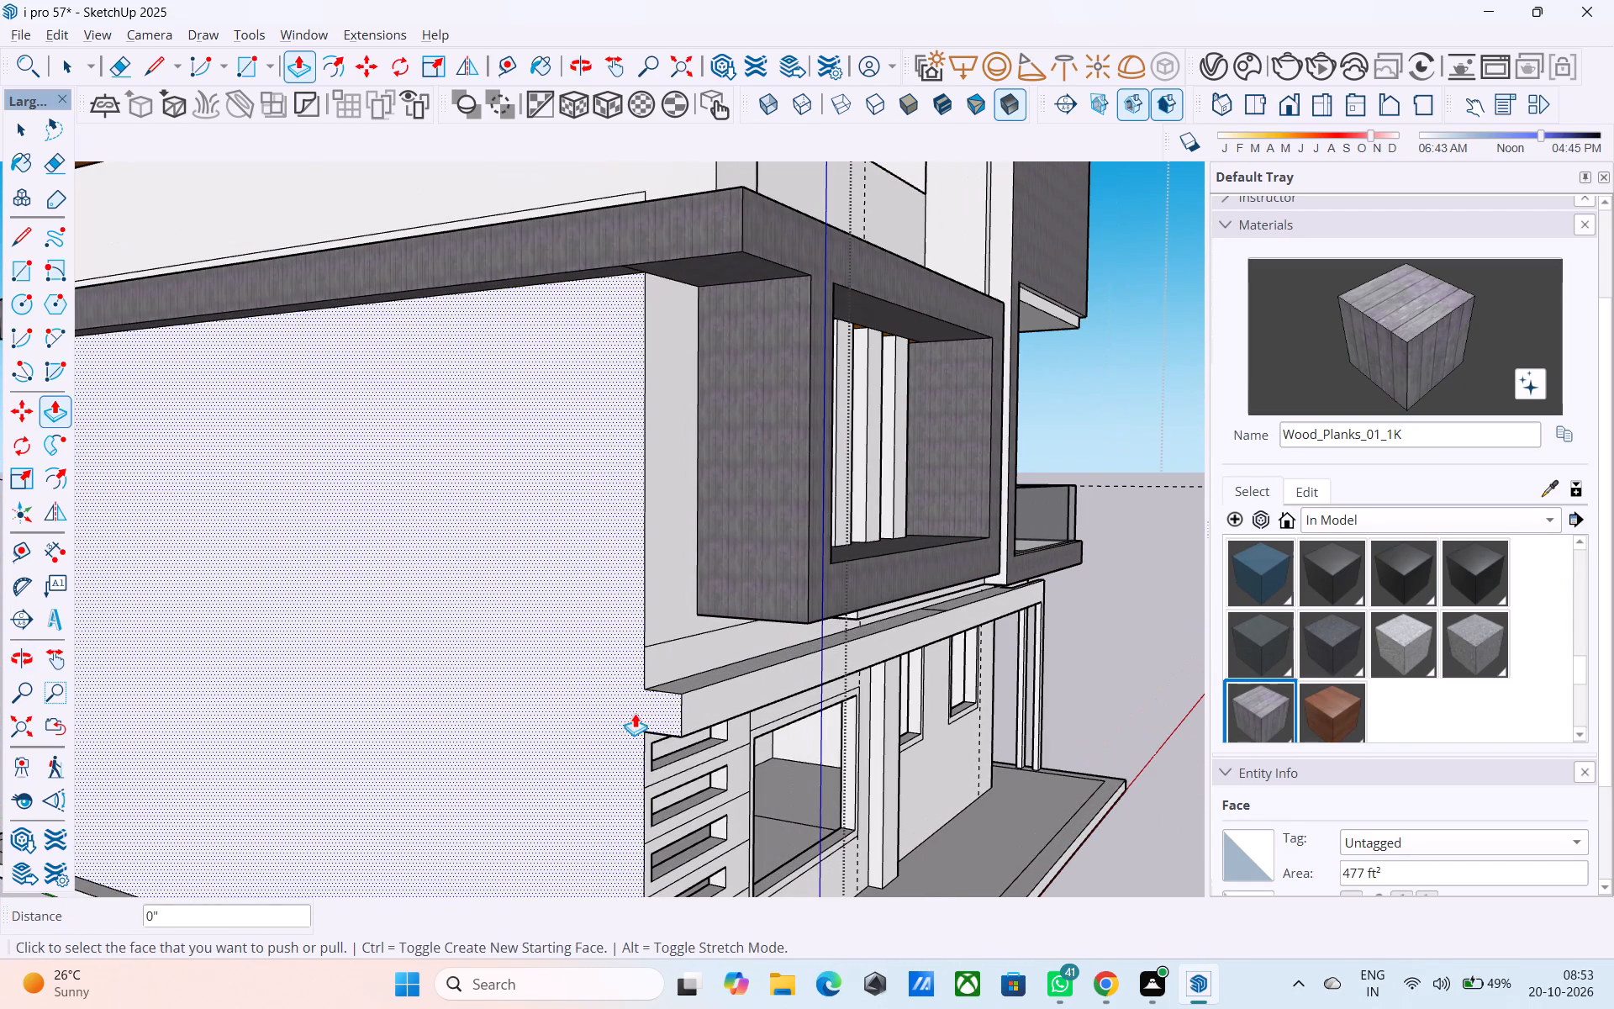
pyautogui.press('space')
pyautogui.press('l')
pyautogui.scroll(2, 644, 702)
pyautogui.click(646, 684)
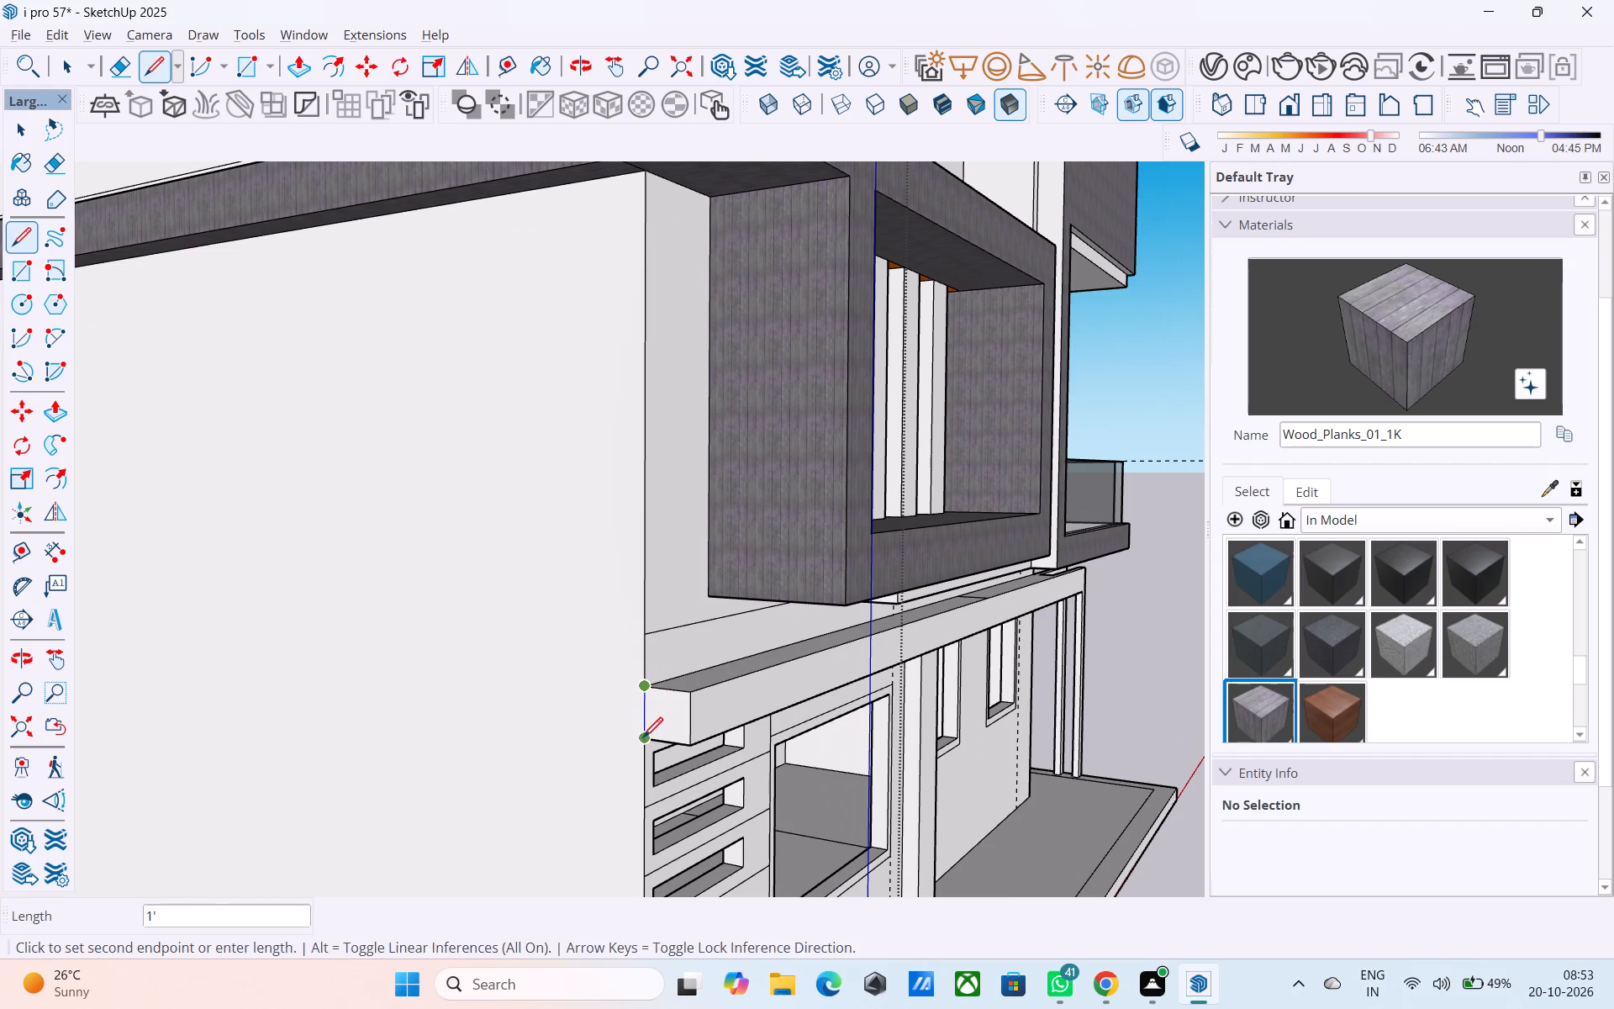
pyautogui.click(643, 740)
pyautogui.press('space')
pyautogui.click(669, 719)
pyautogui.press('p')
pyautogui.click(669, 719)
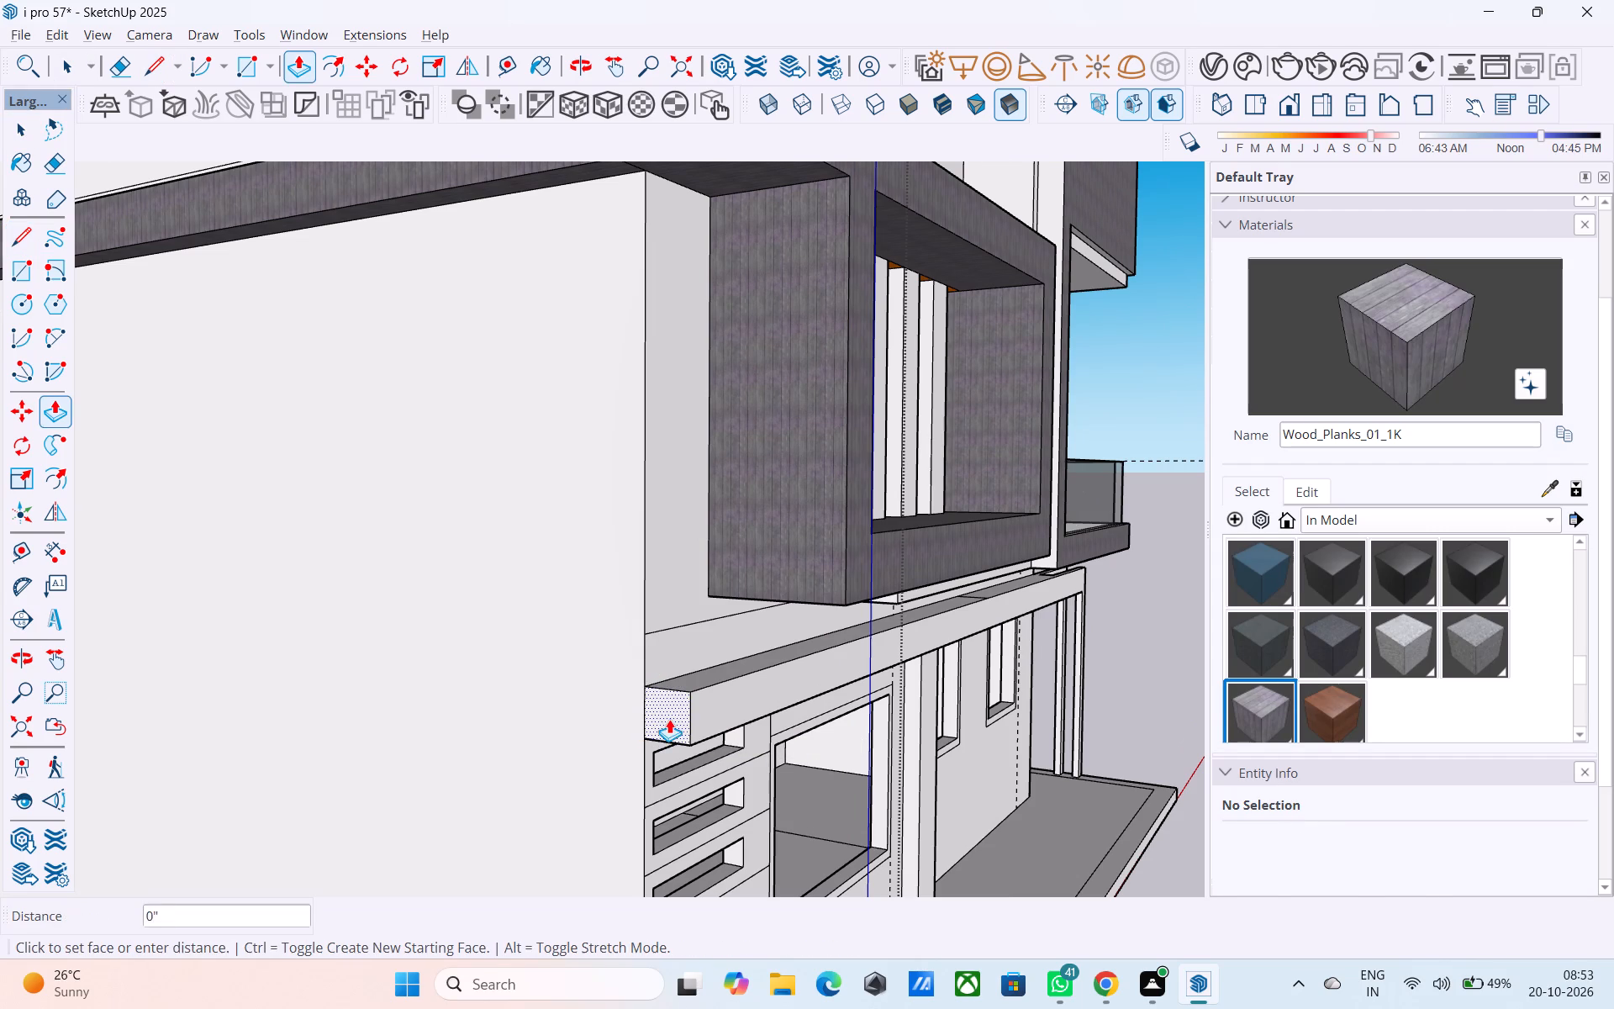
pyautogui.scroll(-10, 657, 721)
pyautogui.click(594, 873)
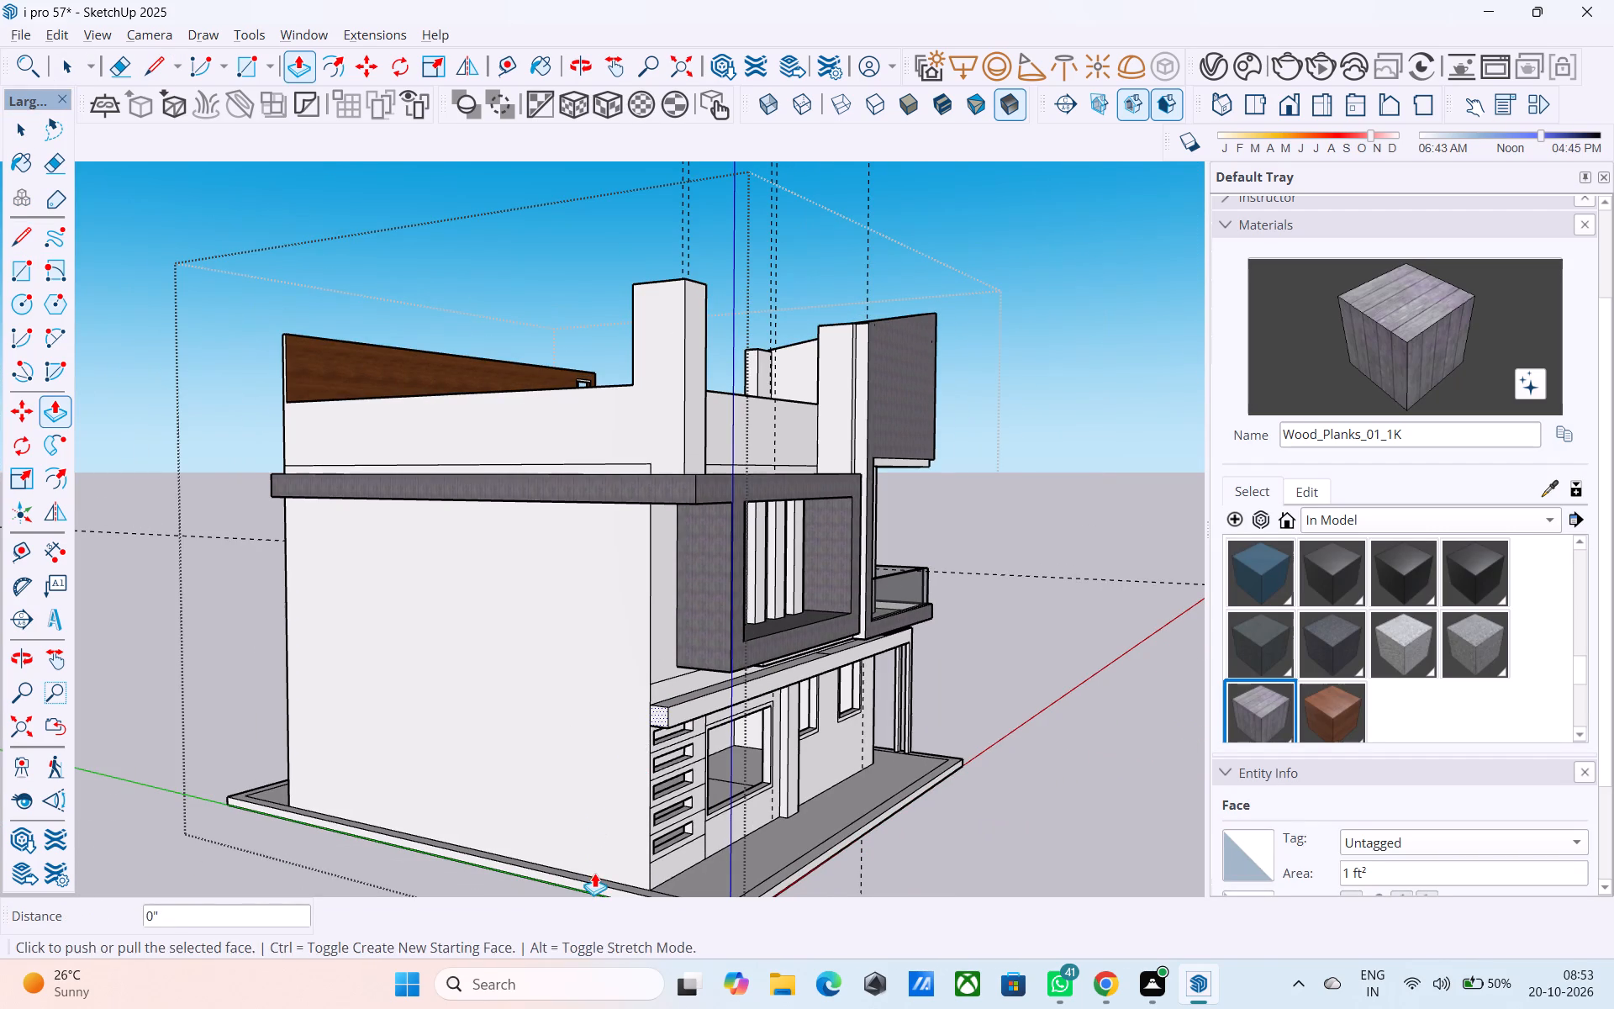
# Examine the house exterior around the front and sides, including the ground-floor band, beams and posts.
pyautogui.moveTo(613, 826); pyautogui.dragTo(924, 809, button='middle')
pyautogui.scroll(1, 862, 792)
pyautogui.scroll(-5, 364, 672)
pyautogui.scroll(7, 795, 658)
pyautogui.moveTo(672, 675); pyautogui.dragTo(541, 643, button='middle')
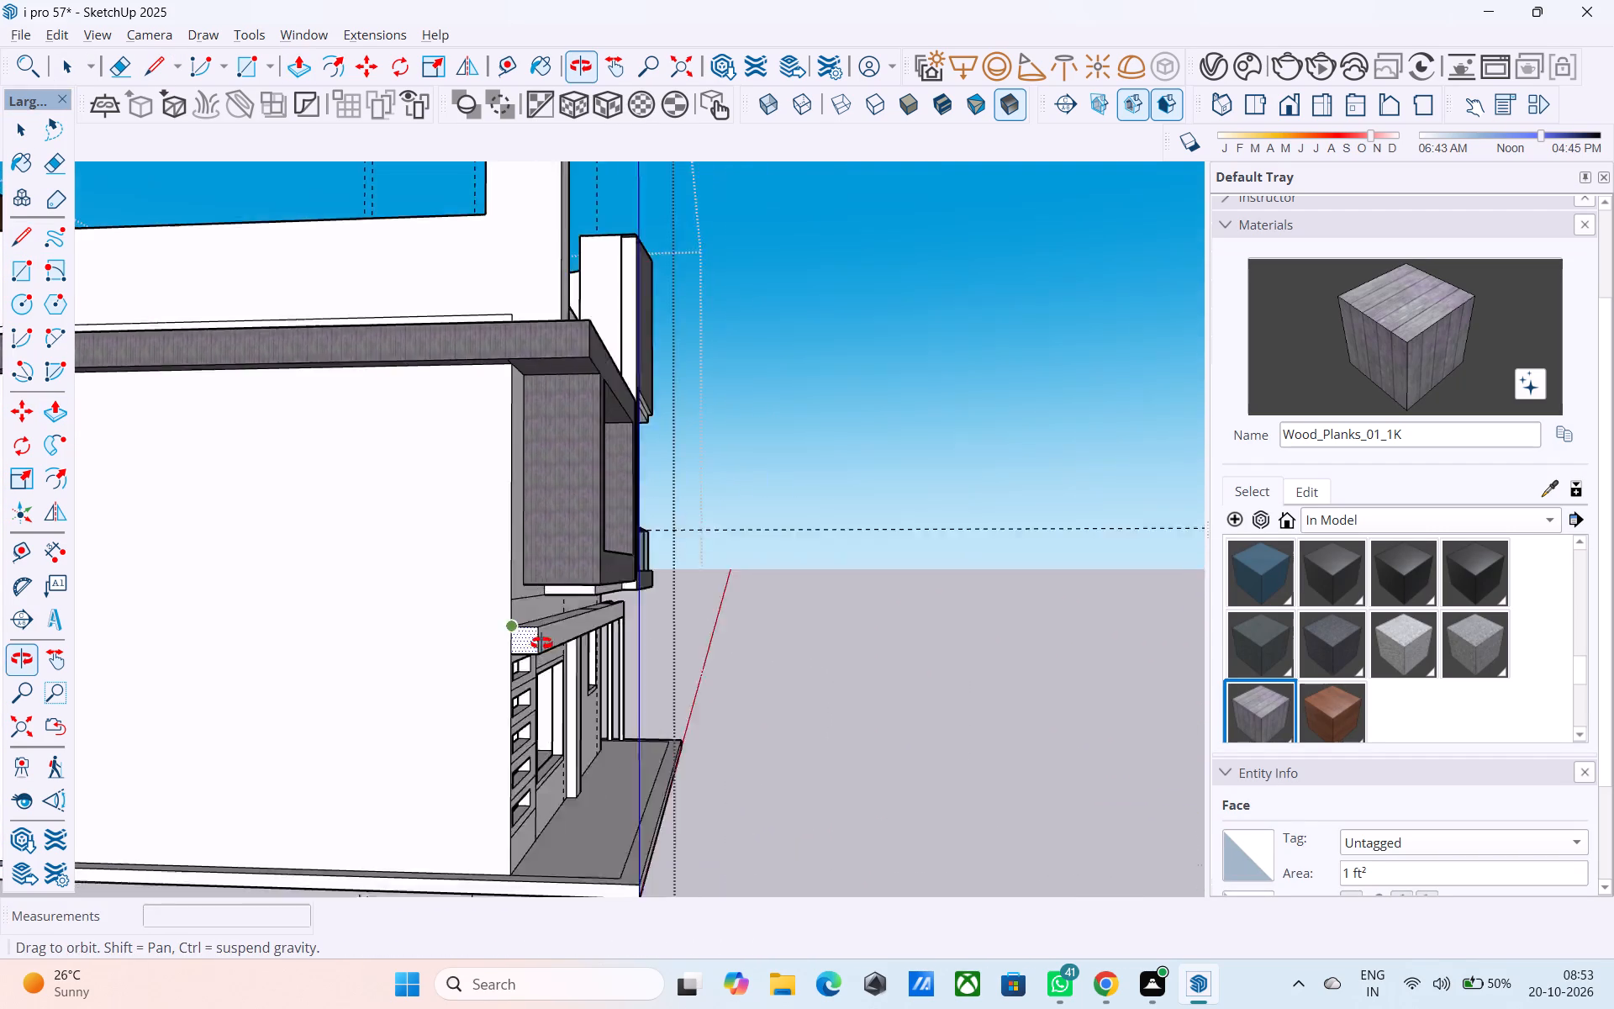
pyautogui.moveTo(541, 643); pyautogui.dragTo(490, 631, button='middle')
pyautogui.scroll(-3, 409, 638)
pyautogui.moveTo(363, 676); pyautogui.dragTo(270, 732, button='middle')
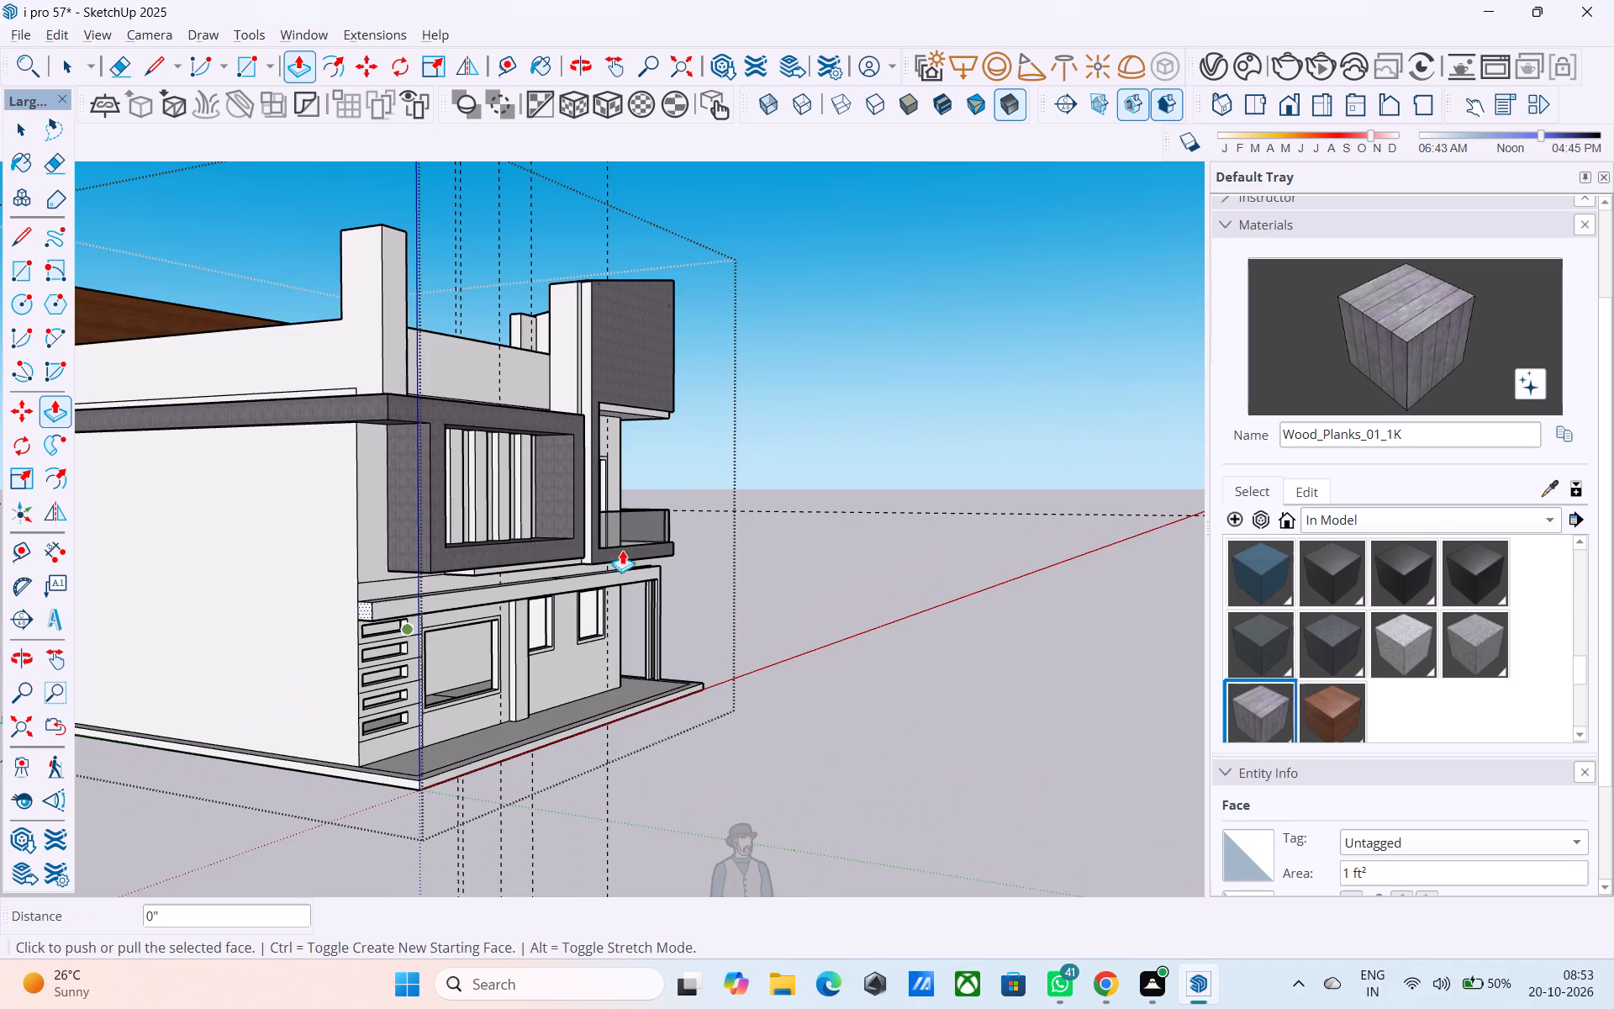
pyautogui.moveTo(619, 541); pyautogui.dragTo(368, 584, button='middle')
pyautogui.scroll(-2, 531, 529)
pyautogui.moveTo(530, 528); pyautogui.dragTo(319, 525, button='middle')
pyautogui.moveTo(583, 511); pyautogui.dragTo(267, 504, button='middle')
pyautogui.moveTo(791, 483); pyautogui.dragTo(480, 489, button='middle')
pyautogui.scroll(-7, 446, 471)
pyautogui.moveTo(520, 477); pyautogui.dragTo(1148, 439, button='middle')
pyautogui.moveTo(716, 478); pyautogui.dragTo(509, 495, button='middle')
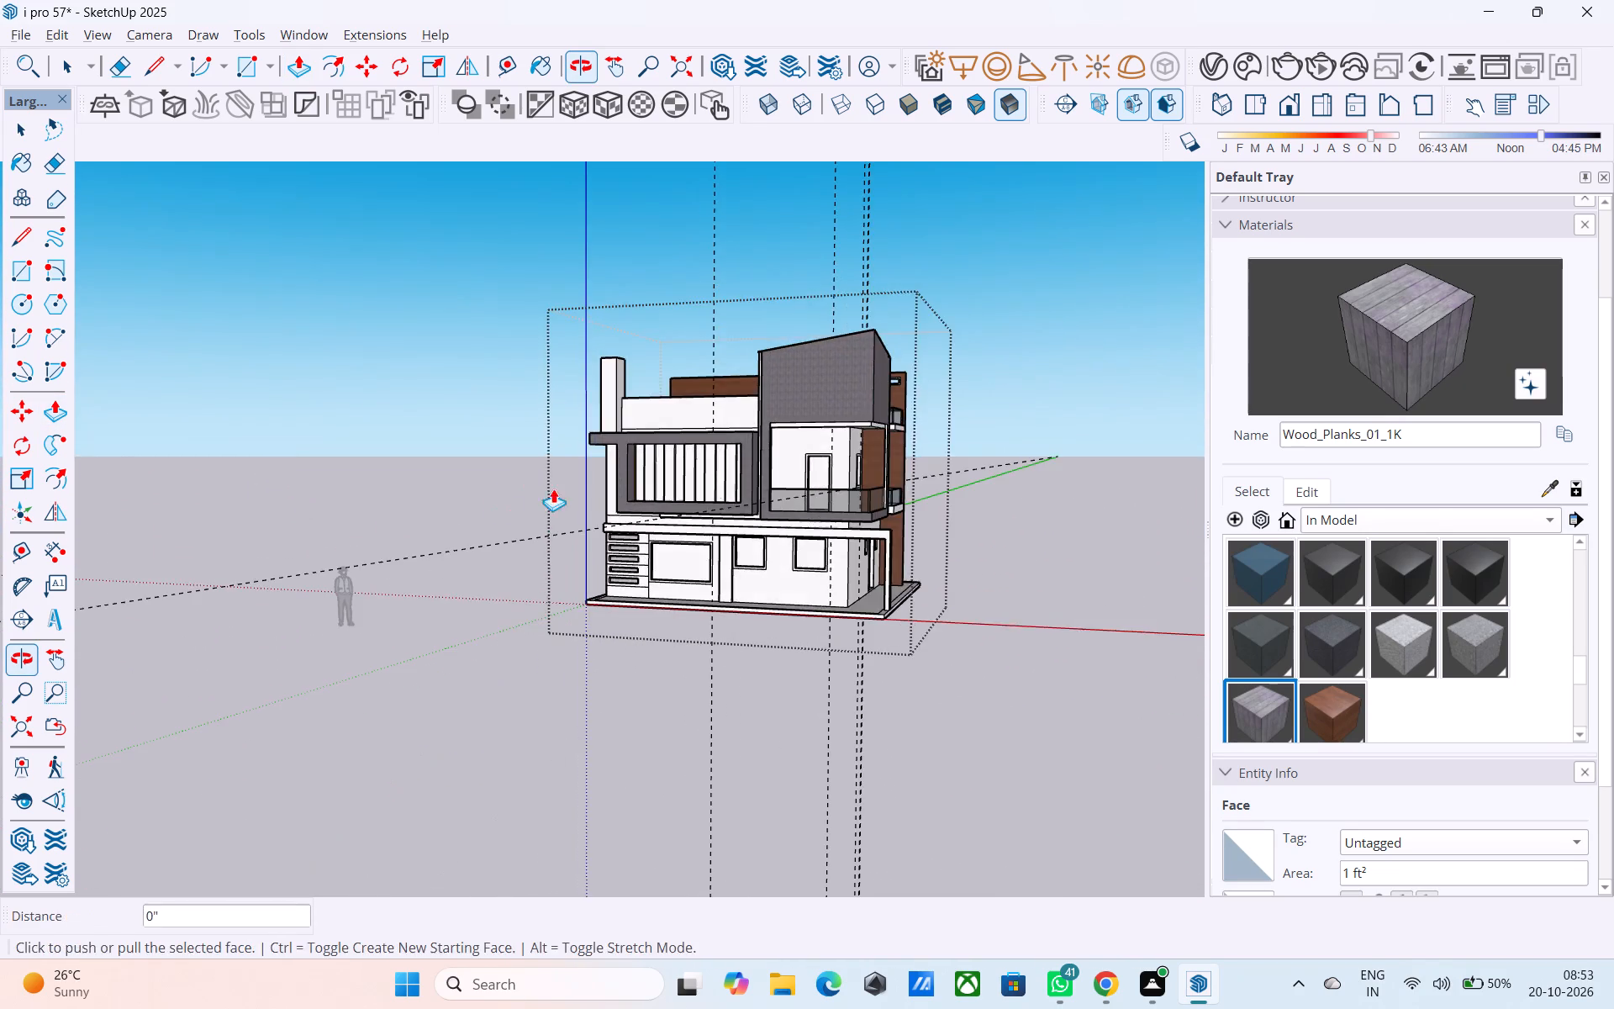
pyautogui.moveTo(852, 457); pyautogui.dragTo(417, 520, button='middle')
pyautogui.moveTo(881, 468); pyautogui.dragTo(516, 450, button='middle')
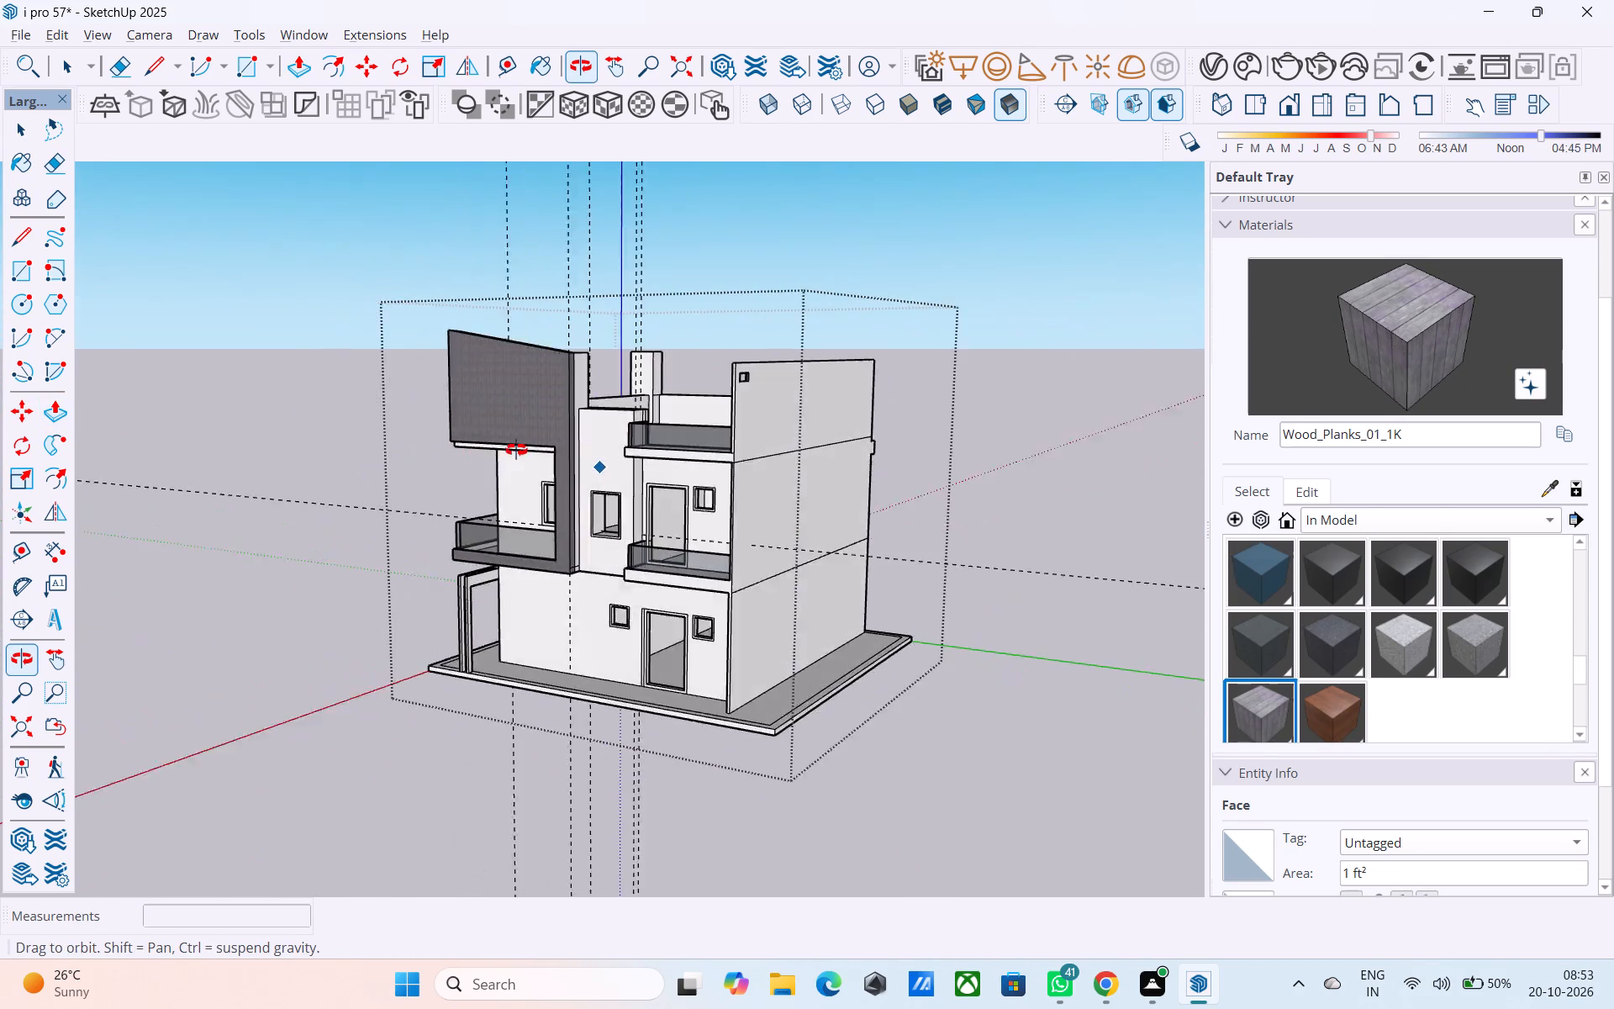
pyautogui.moveTo(516, 450); pyautogui.dragTo(660, 449, button='middle')
pyautogui.scroll(-3, 654, 446)
pyautogui.moveTo(655, 446); pyautogui.dragTo(744, 389, button='middle')
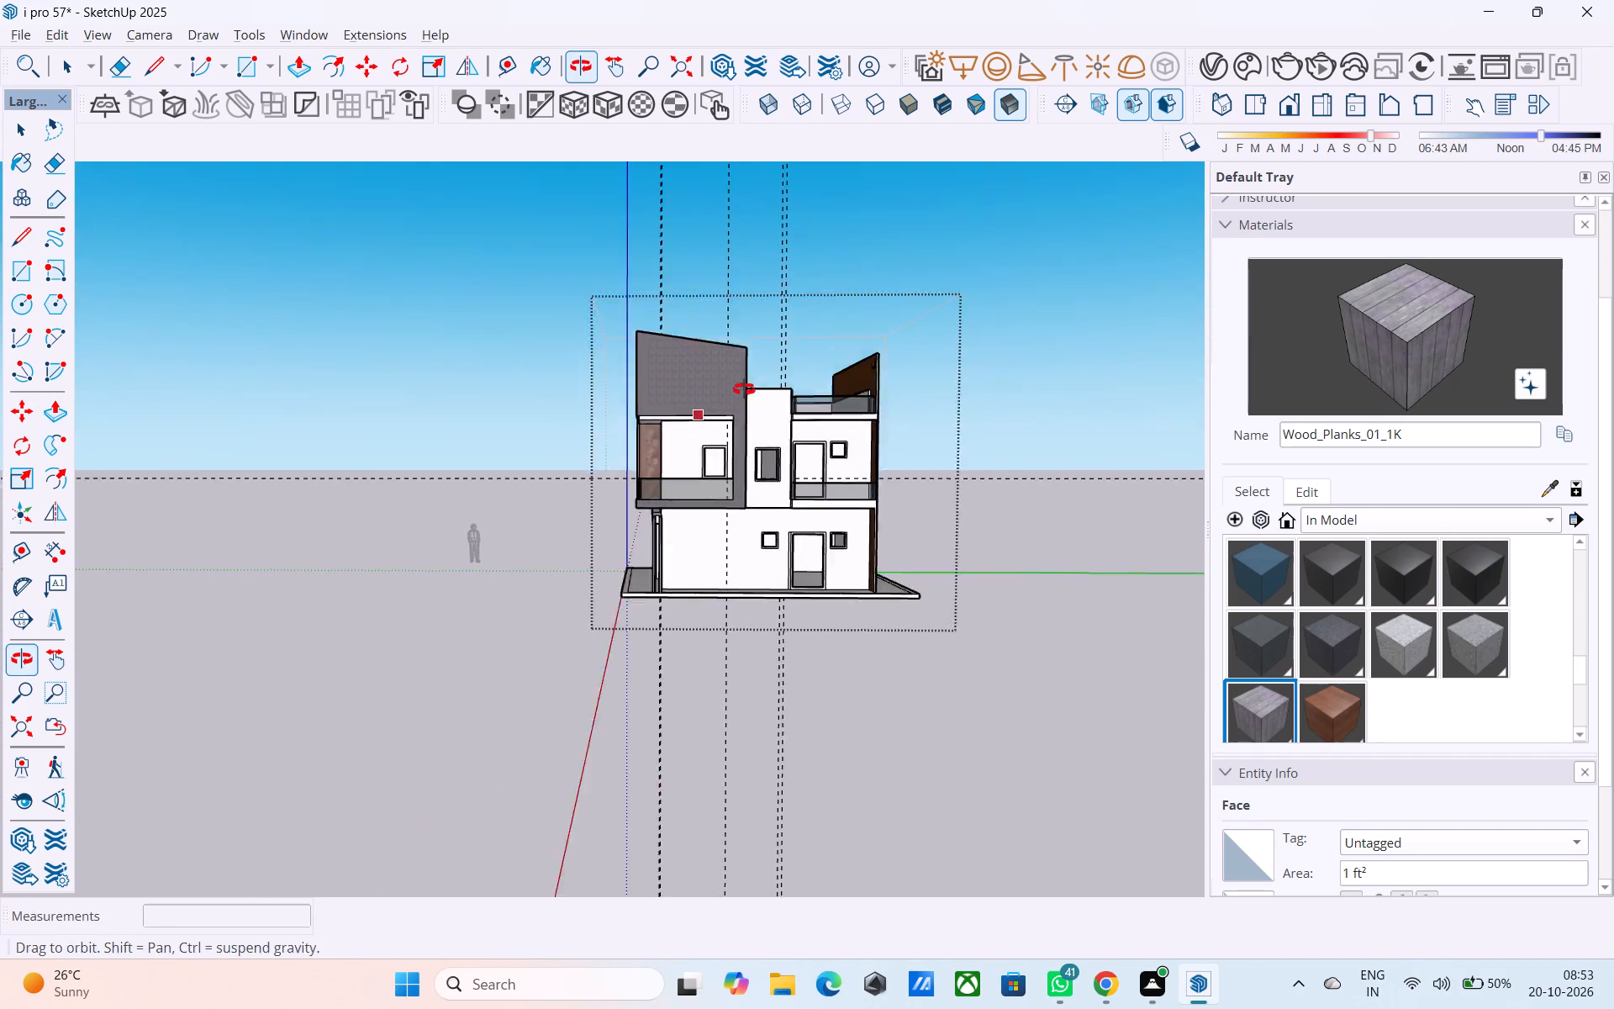
pyautogui.moveTo(744, 389); pyautogui.dragTo(746, 392, button='middle')
pyautogui.scroll(4, 783, 426)
pyautogui.moveTo(762, 446); pyautogui.dragTo(811, 415, button='middle')
pyautogui.scroll(3, 738, 451)
pyautogui.moveTo(708, 480); pyautogui.dragTo(1067, 459, button='middle')
pyautogui.moveTo(679, 551); pyautogui.dragTo(681, 538, button='middle')
pyautogui.scroll(-5, 553, 481)
pyautogui.moveTo(723, 520); pyautogui.dragTo(816, 572, button='middle')
pyautogui.scroll(3, 853, 584)
pyautogui.scroll(-1, 841, 579)
pyautogui.scroll(7, 837, 575)
pyautogui.moveTo(644, 555); pyautogui.dragTo(843, 593, button='middle')
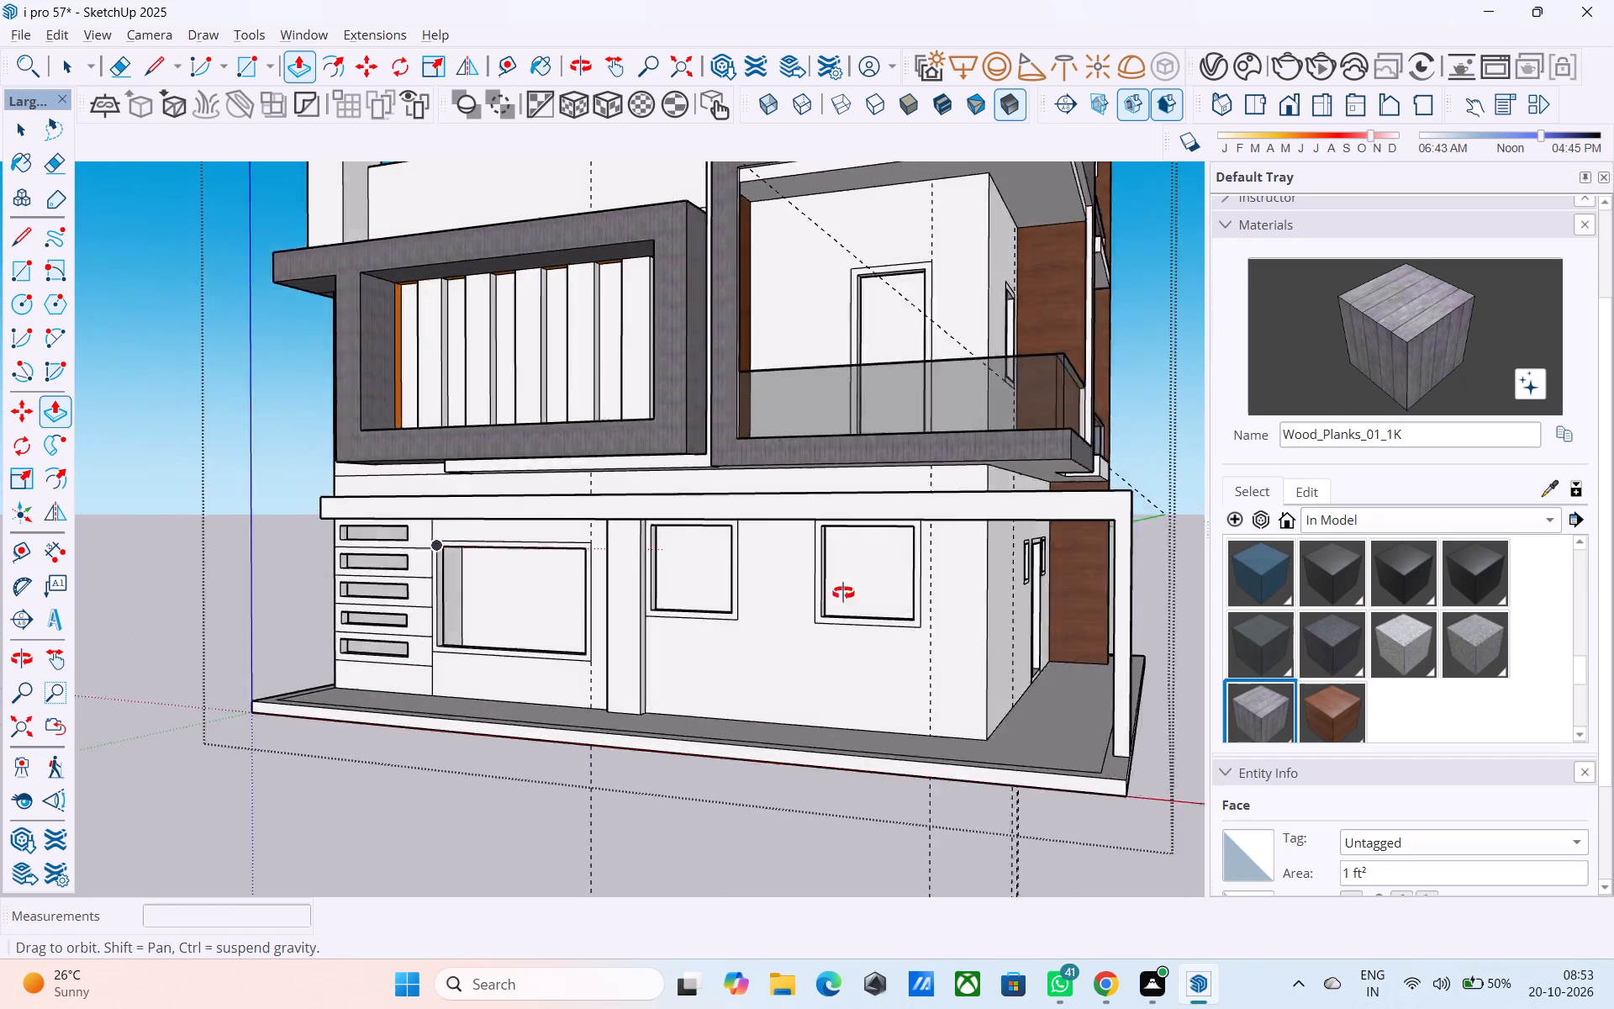
pyautogui.moveTo(843, 593); pyautogui.dragTo(1028, 623, button='middle')
pyautogui.scroll(-5, 527, 571)
# Pull the narrow rim around the plinth's outer edge up 6' to form a boundary wall.
pyautogui.moveTo(500, 568); pyautogui.dragTo(690, 702, button='middle')
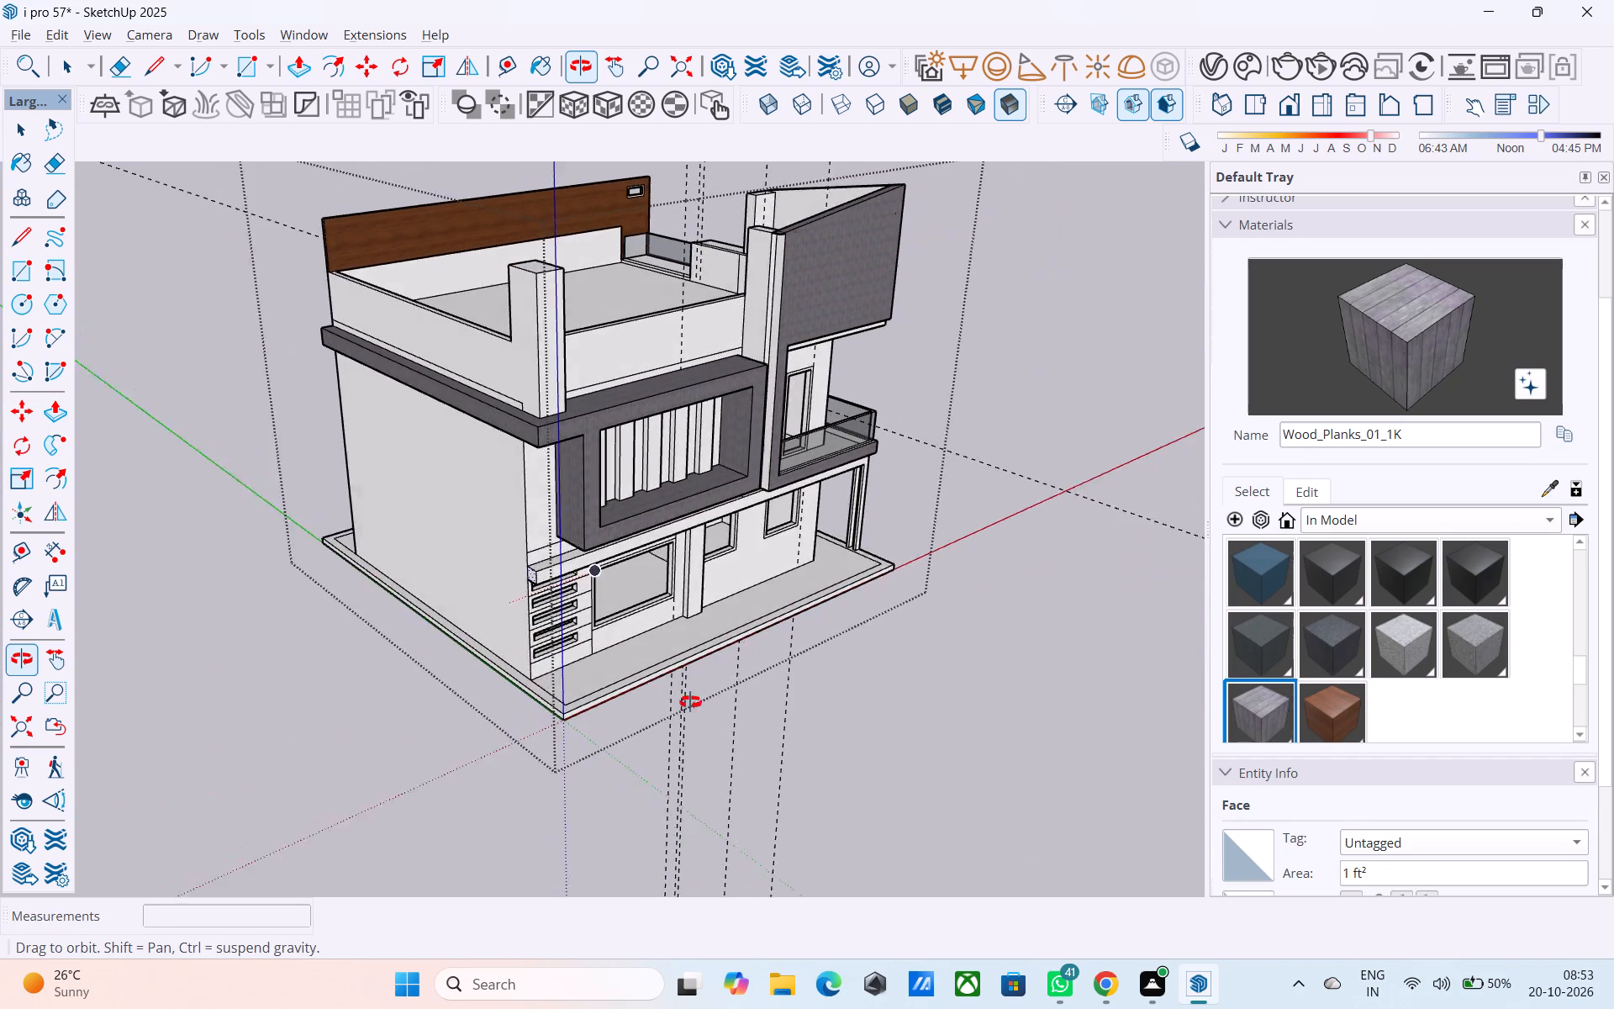
pyautogui.moveTo(690, 702); pyautogui.dragTo(706, 707, button='middle')
pyautogui.scroll(10, 646, 696)
pyautogui.press('space')
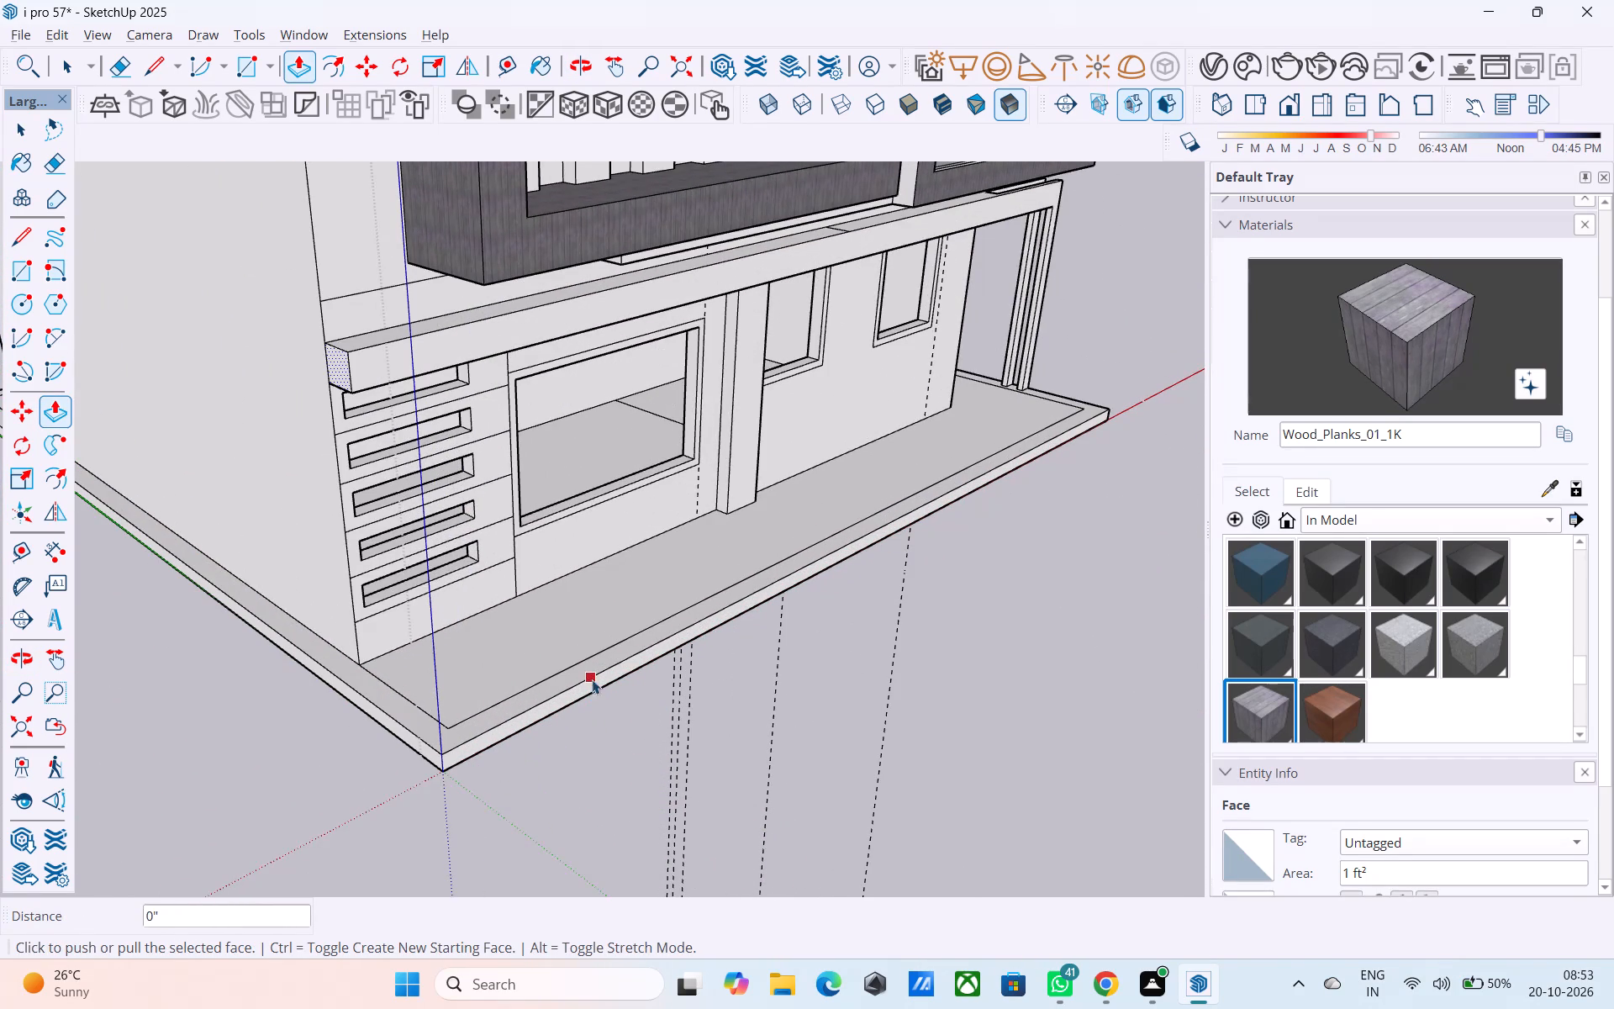
pyautogui.click(588, 674)
pyautogui.press('p')
pyautogui.click(587, 672)
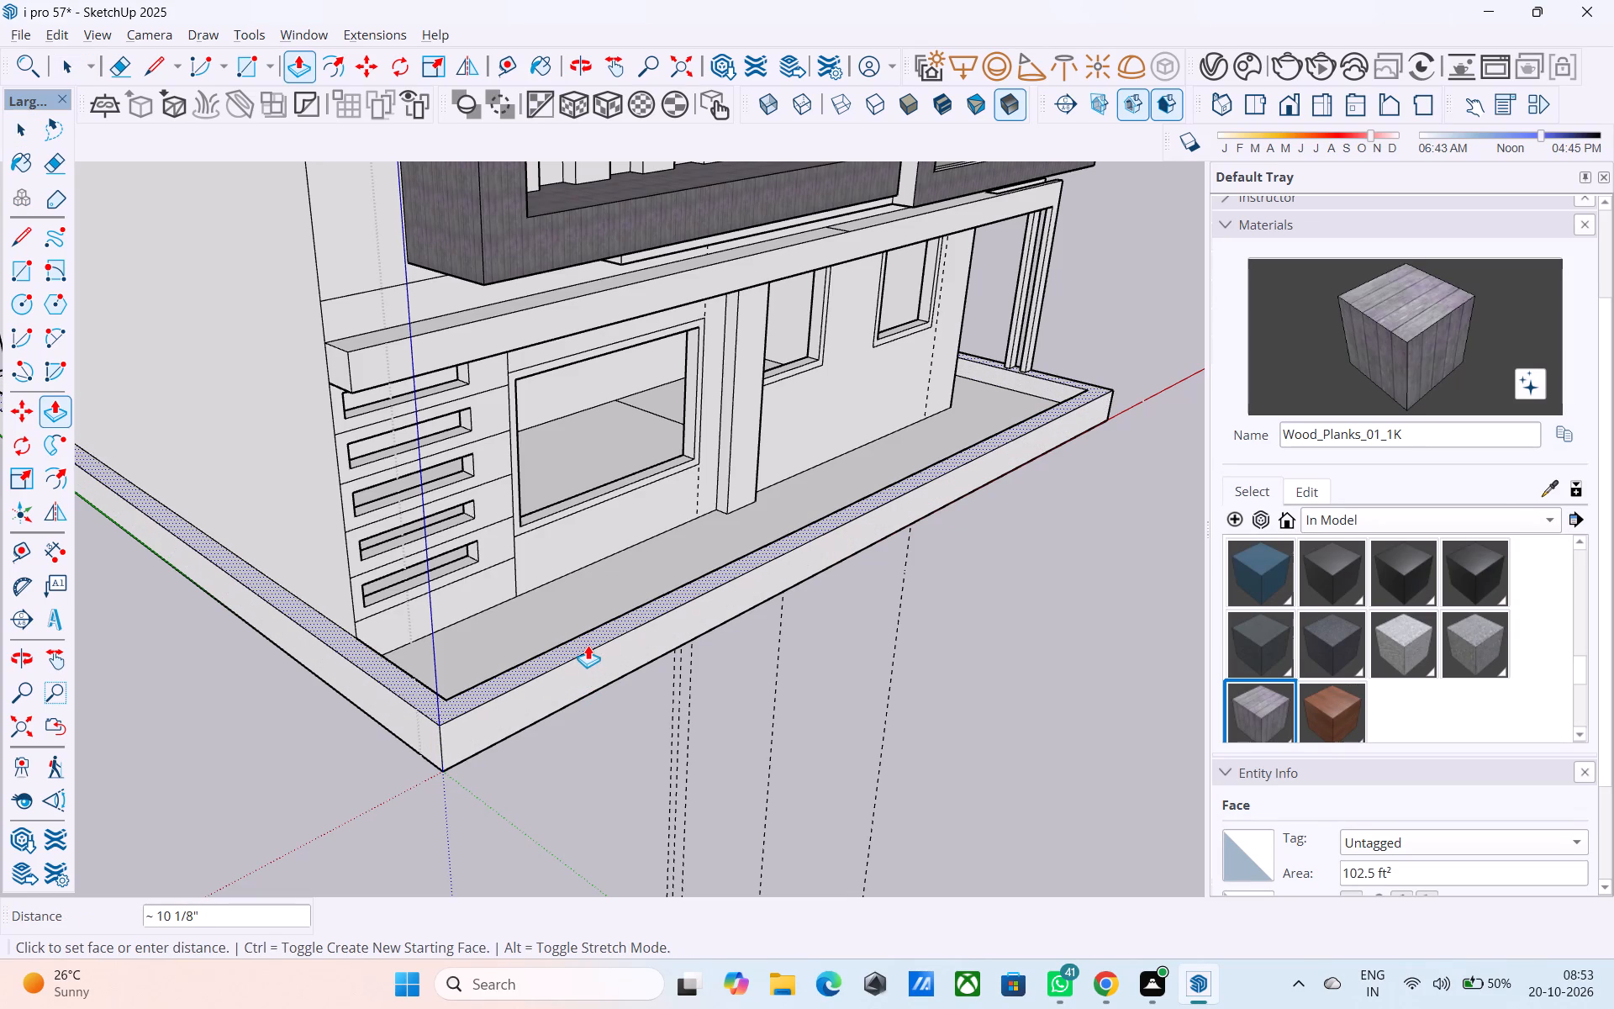
pyautogui.write("6'")
pyautogui.press('Return')
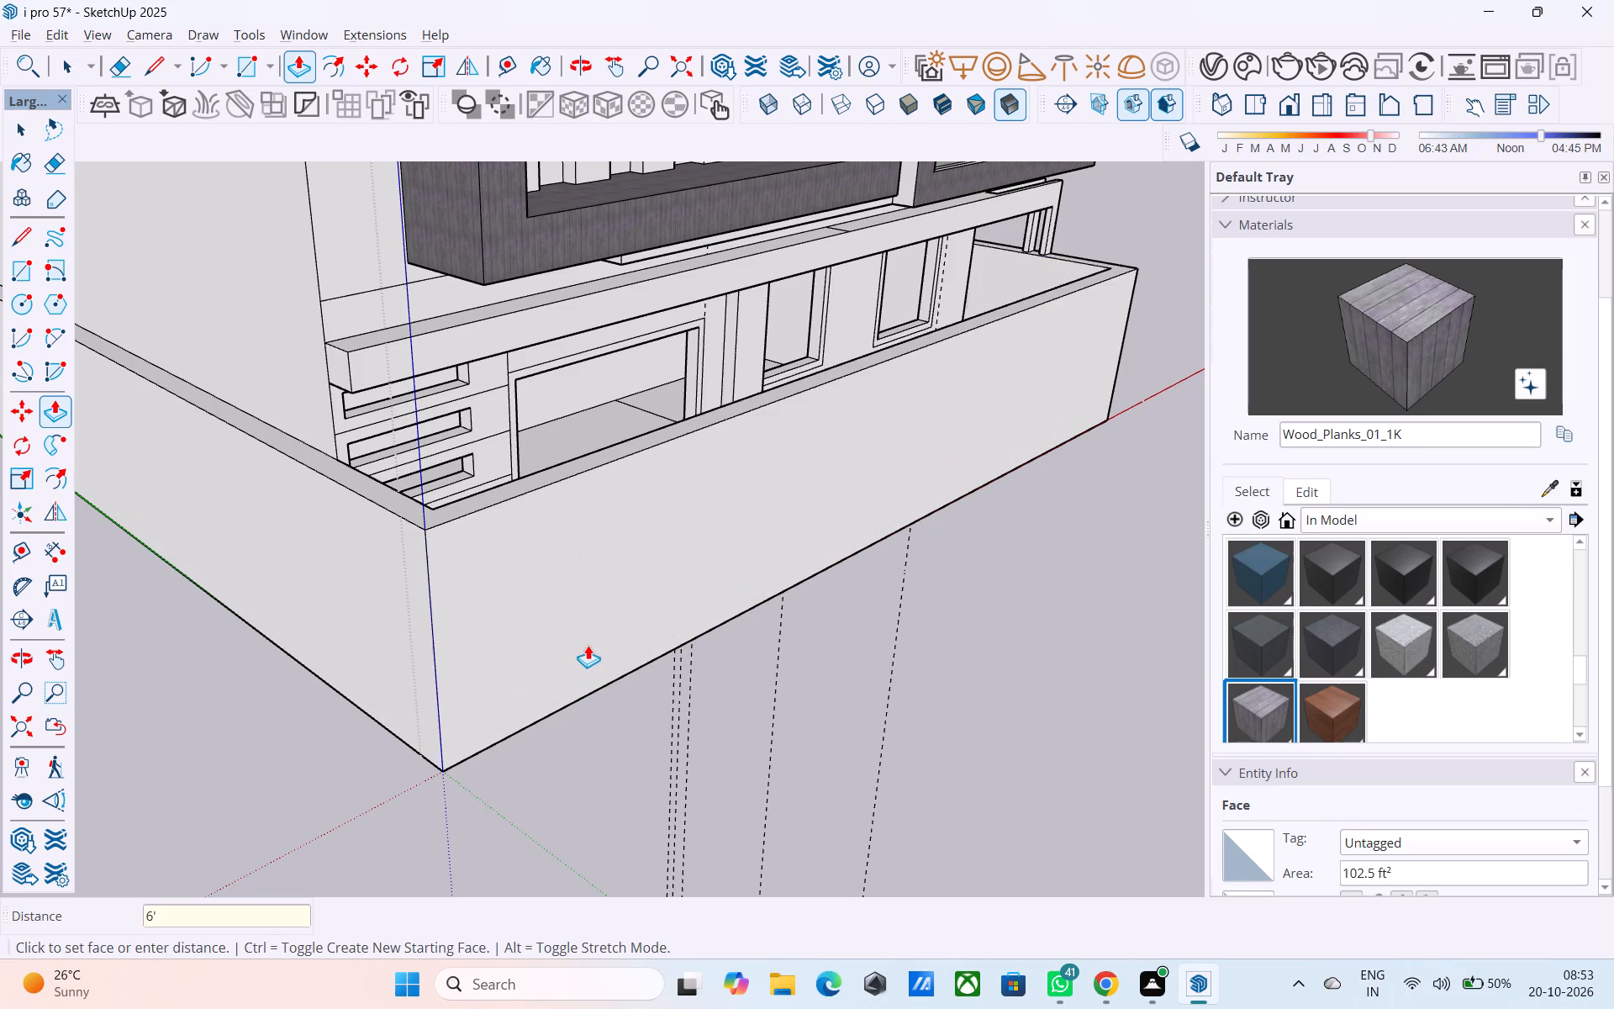
# Rework the boundary wall's extrusion distance, trying 4' and settling on 5'.
pyautogui.scroll(-6, 588, 645)
pyautogui.moveTo(588, 644); pyautogui.dragTo(373, 589, button='middle')
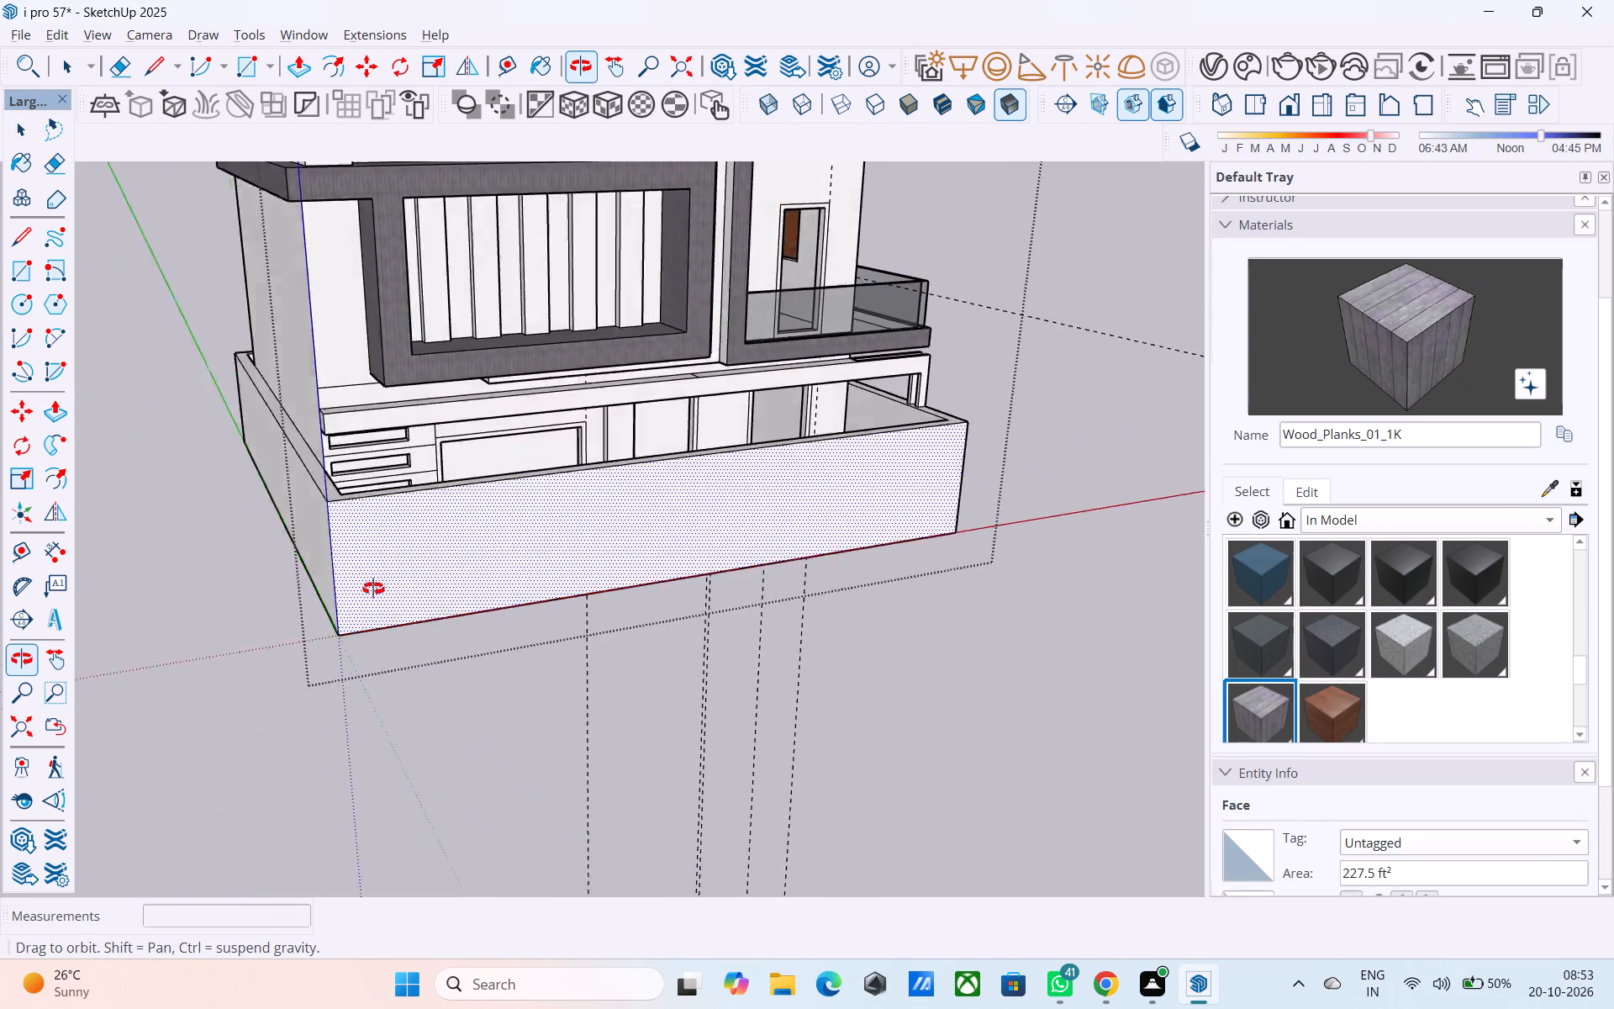
pyautogui.moveTo(373, 589); pyautogui.dragTo(329, 604, button='middle')
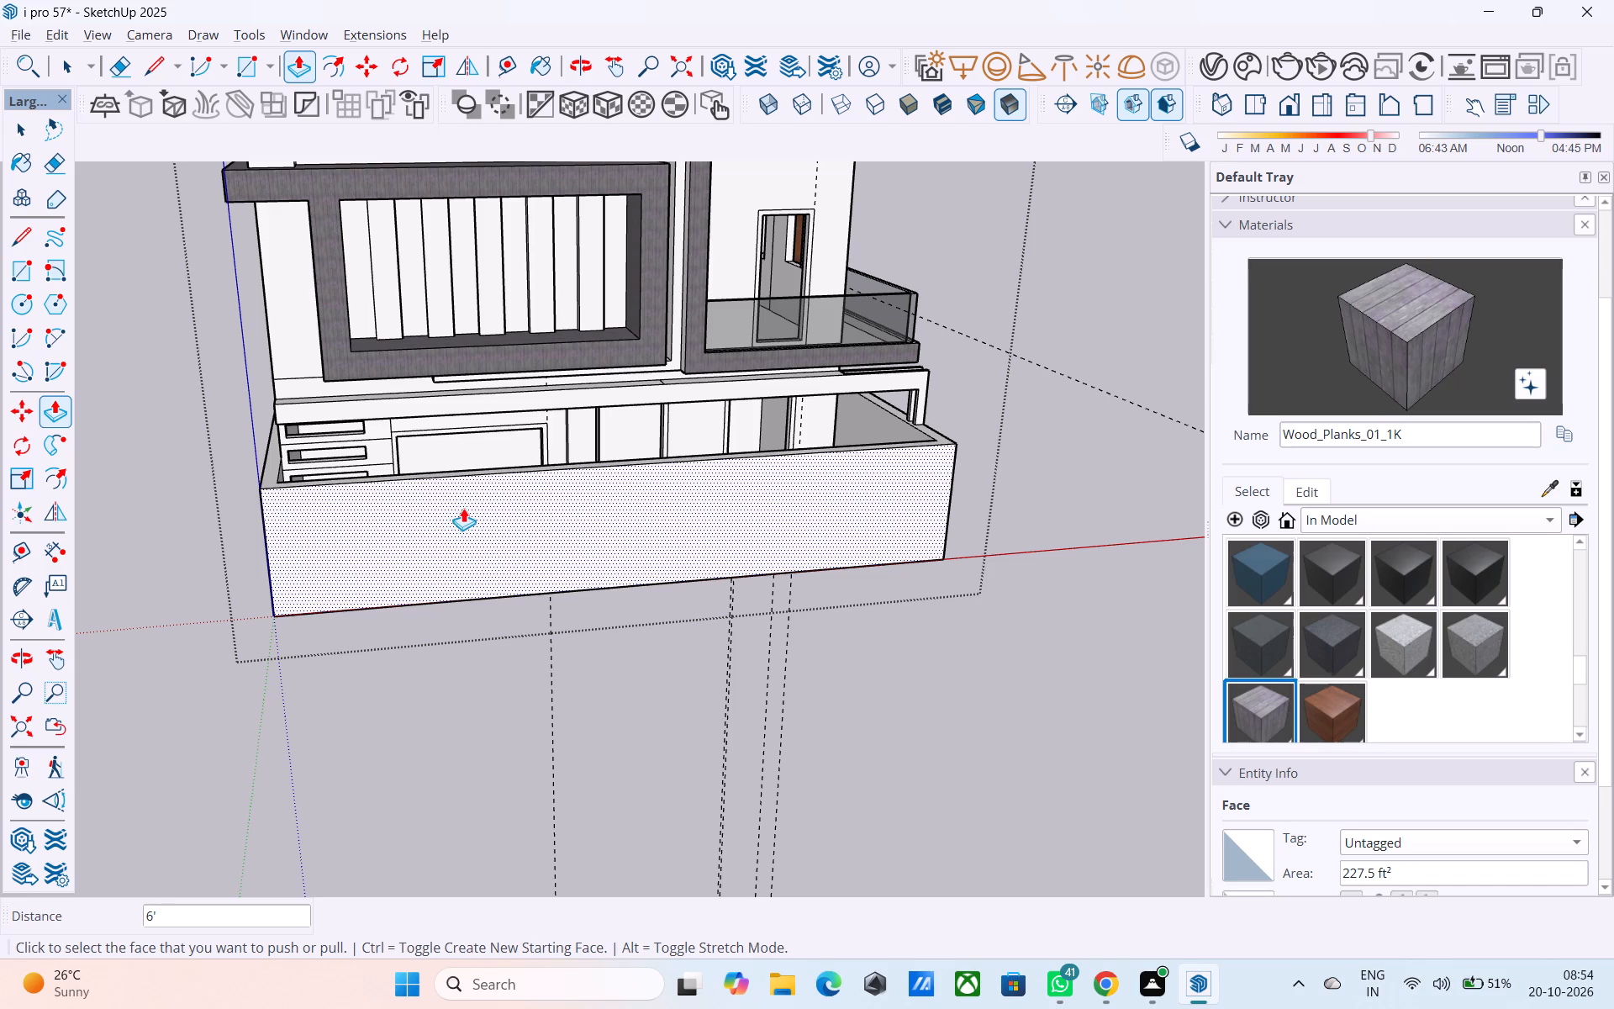
pyautogui.scroll(5, 483, 479)
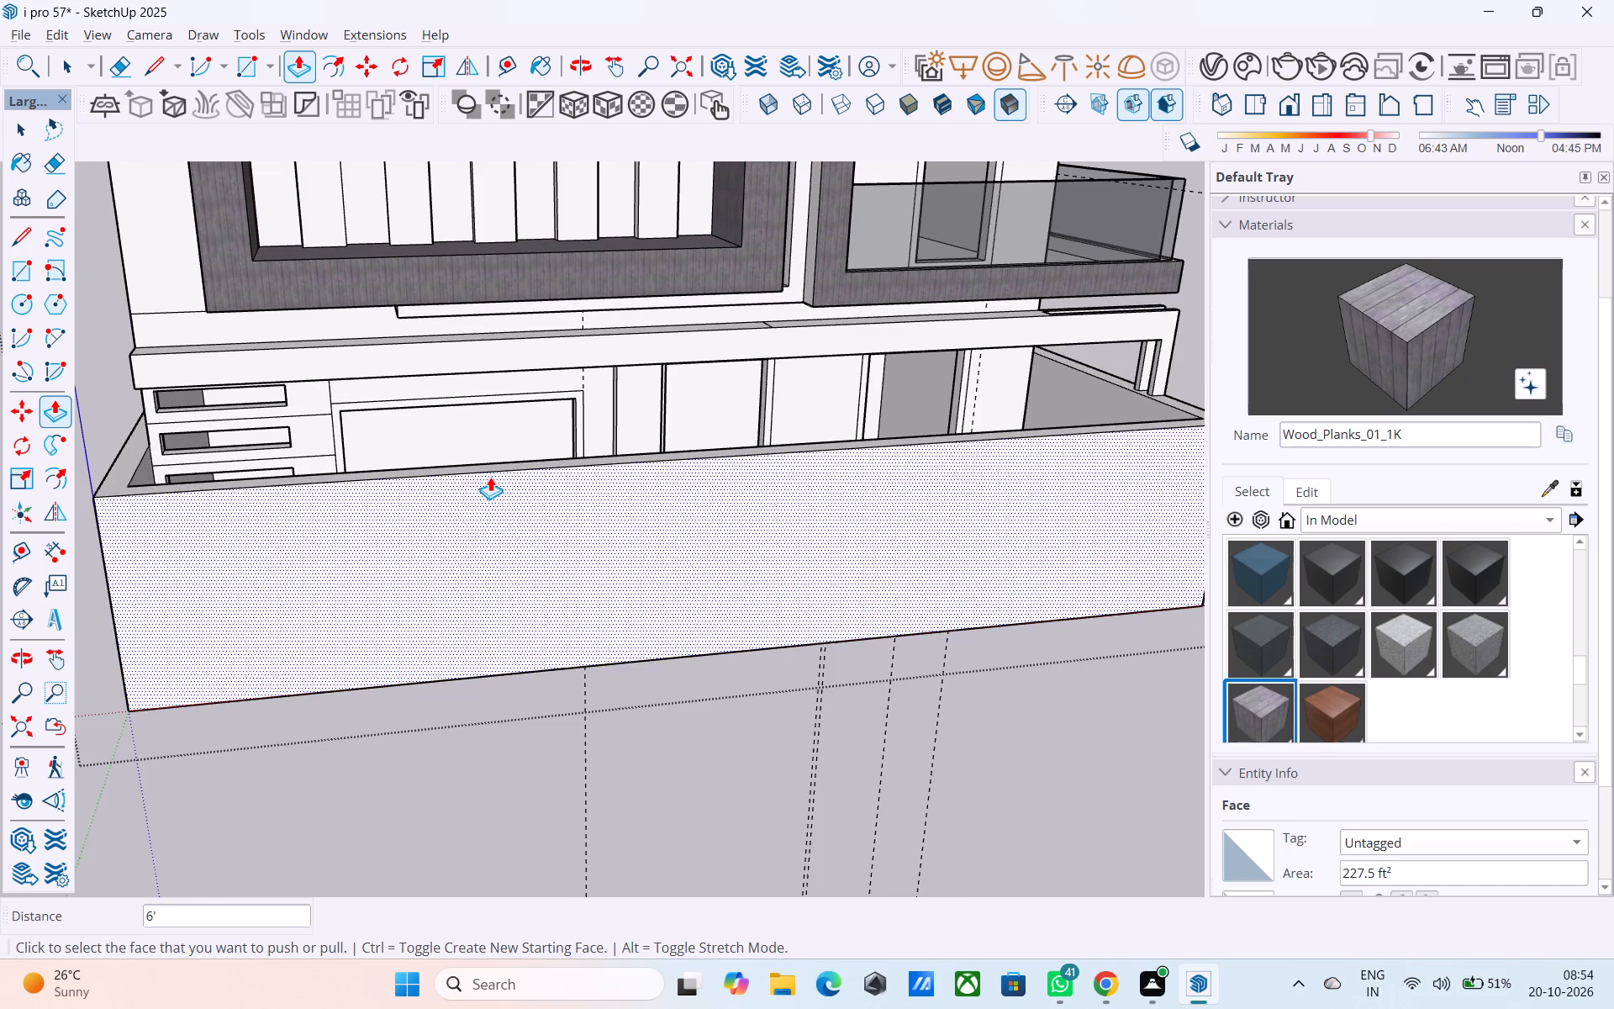
pyautogui.write("4'")
pyautogui.press('Return')
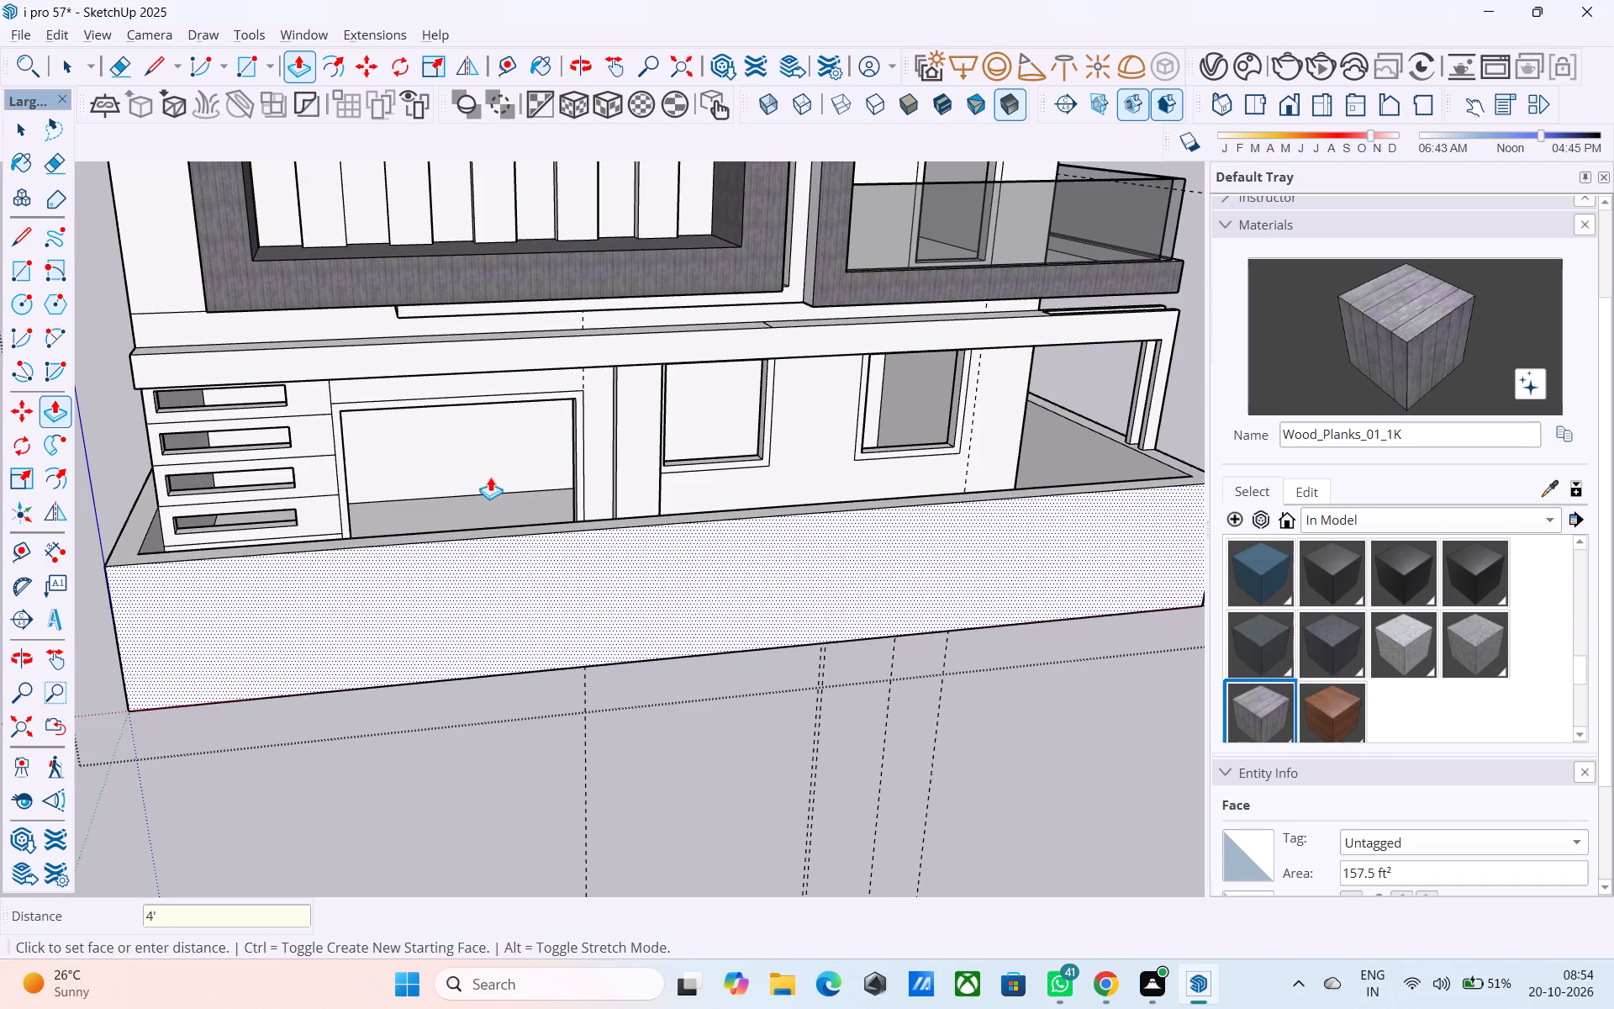
pyautogui.press('6')
pyautogui.press('BackSpace')
pyautogui.press('BackSpace')
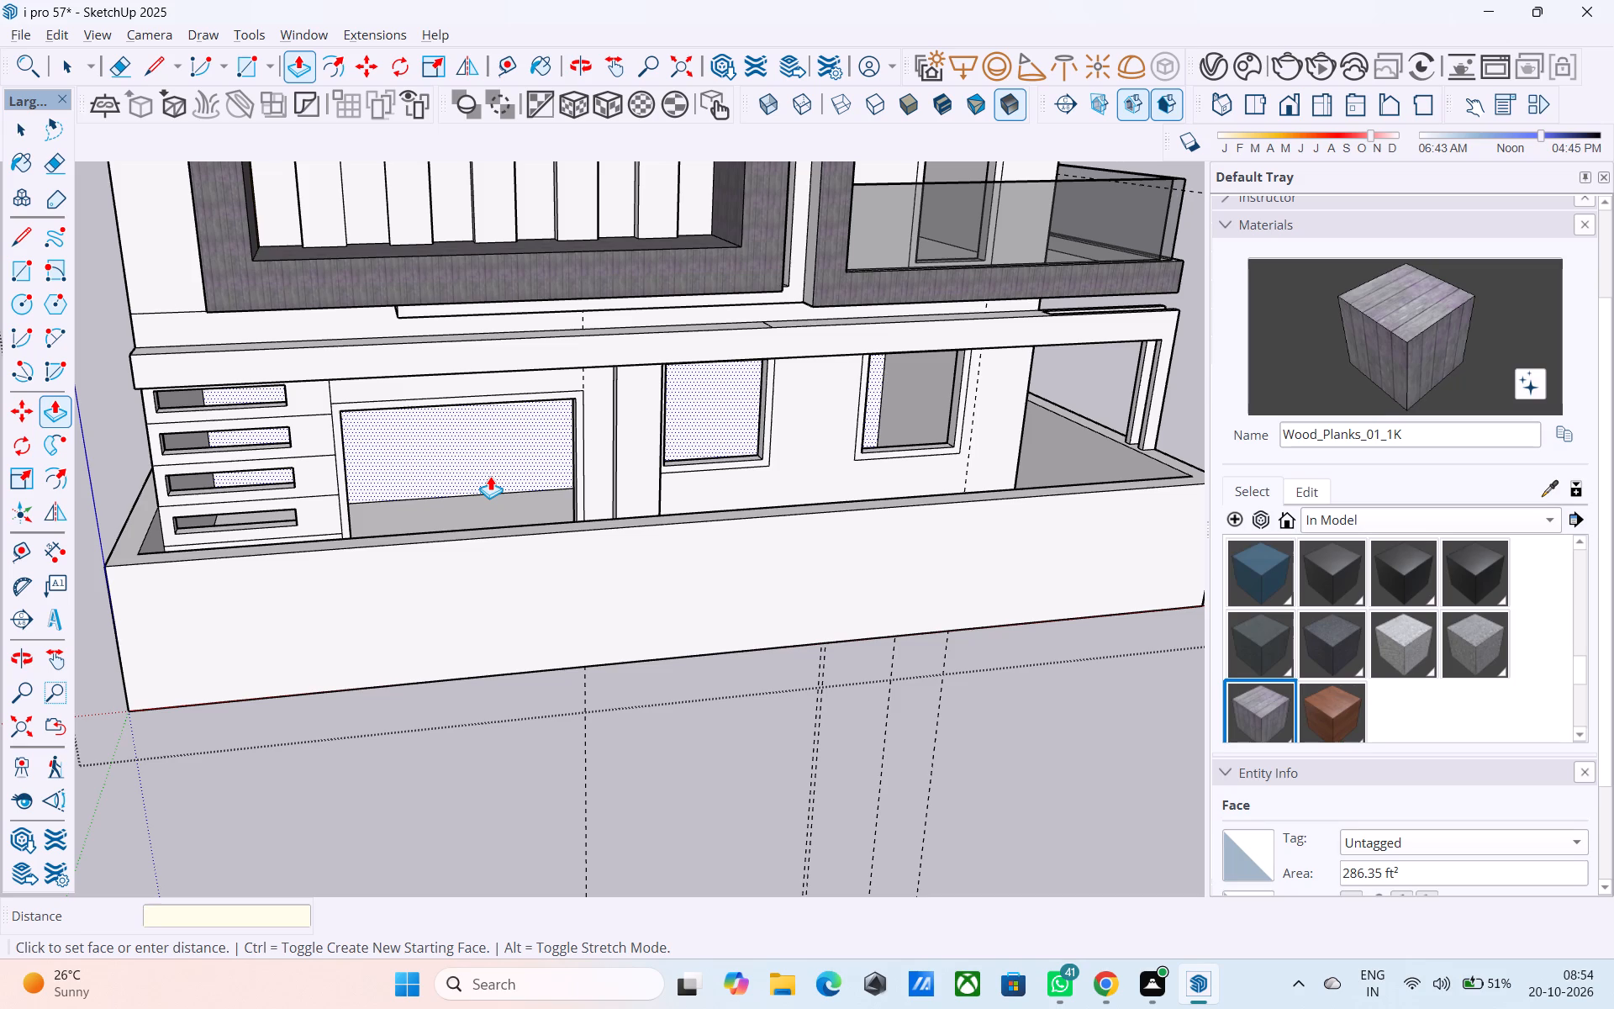
pyautogui.write("5'")
pyautogui.press('Return')
# Examine the house with its new boundary wall from the front, the corner, the side and above.
pyautogui.scroll(-7, 501, 469)
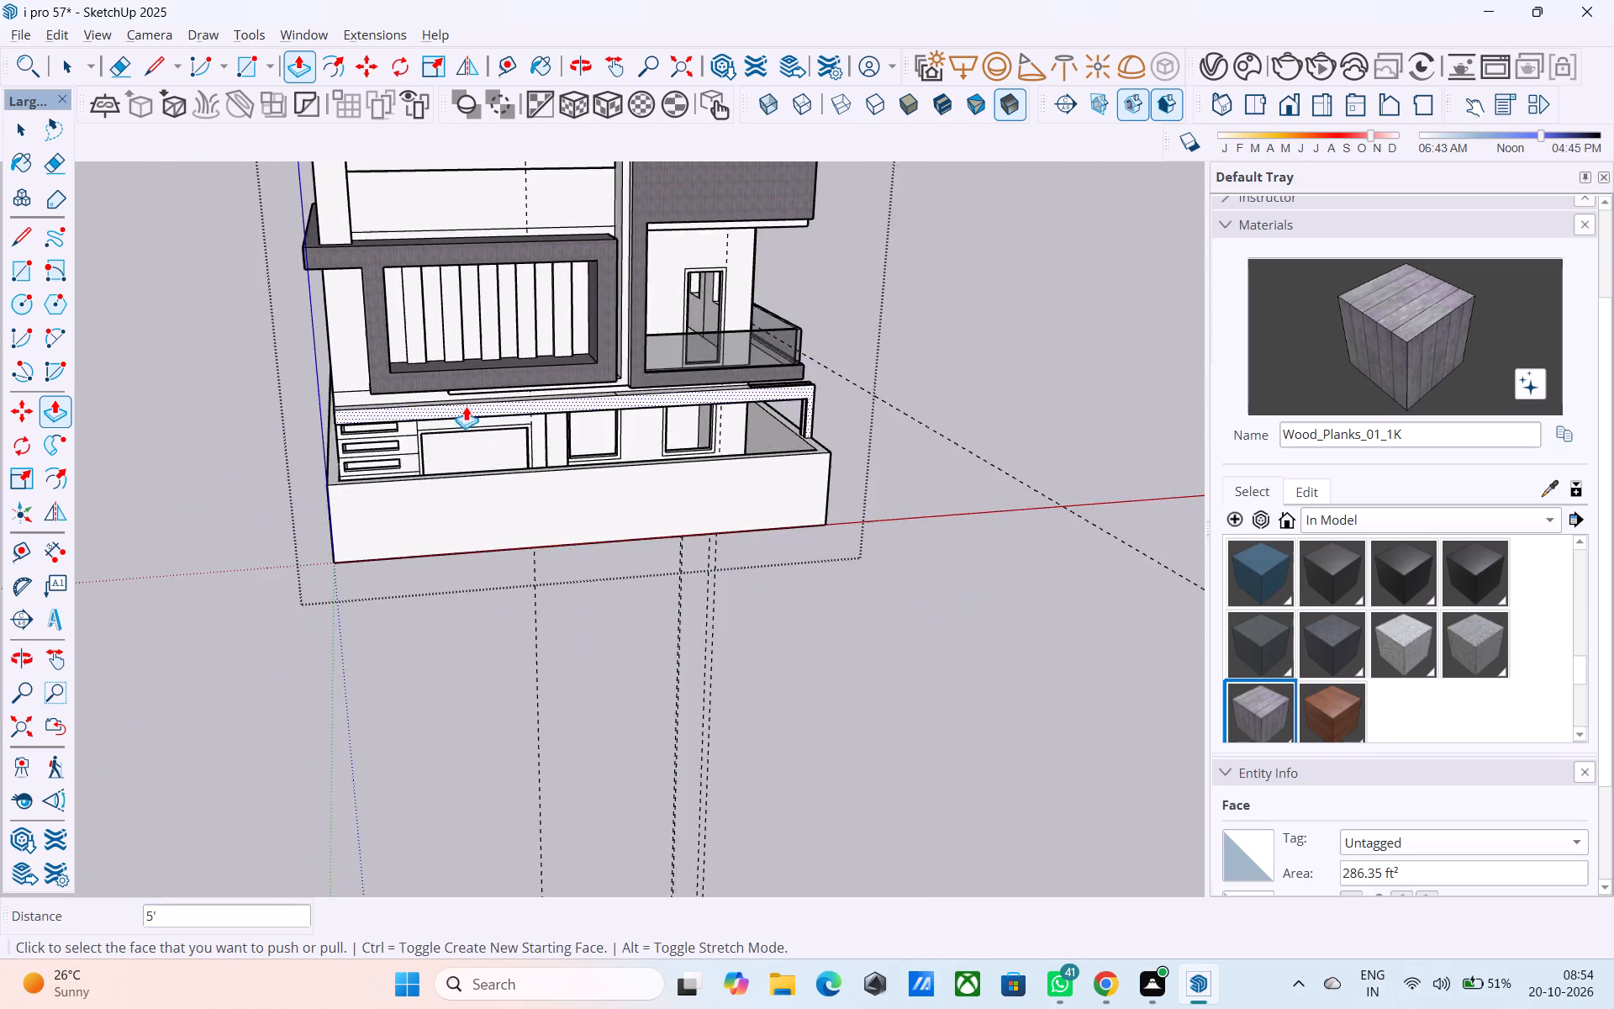
pyautogui.moveTo(458, 406); pyautogui.dragTo(317, 409, button='middle')
pyautogui.scroll(-5, 742, 415)
pyautogui.moveTo(741, 548); pyautogui.dragTo(616, 474, button='middle')
pyautogui.scroll(5, 576, 249)
pyautogui.moveTo(564, 252); pyautogui.dragTo(387, 214, button='middle')
pyautogui.scroll(1, 384, 214)
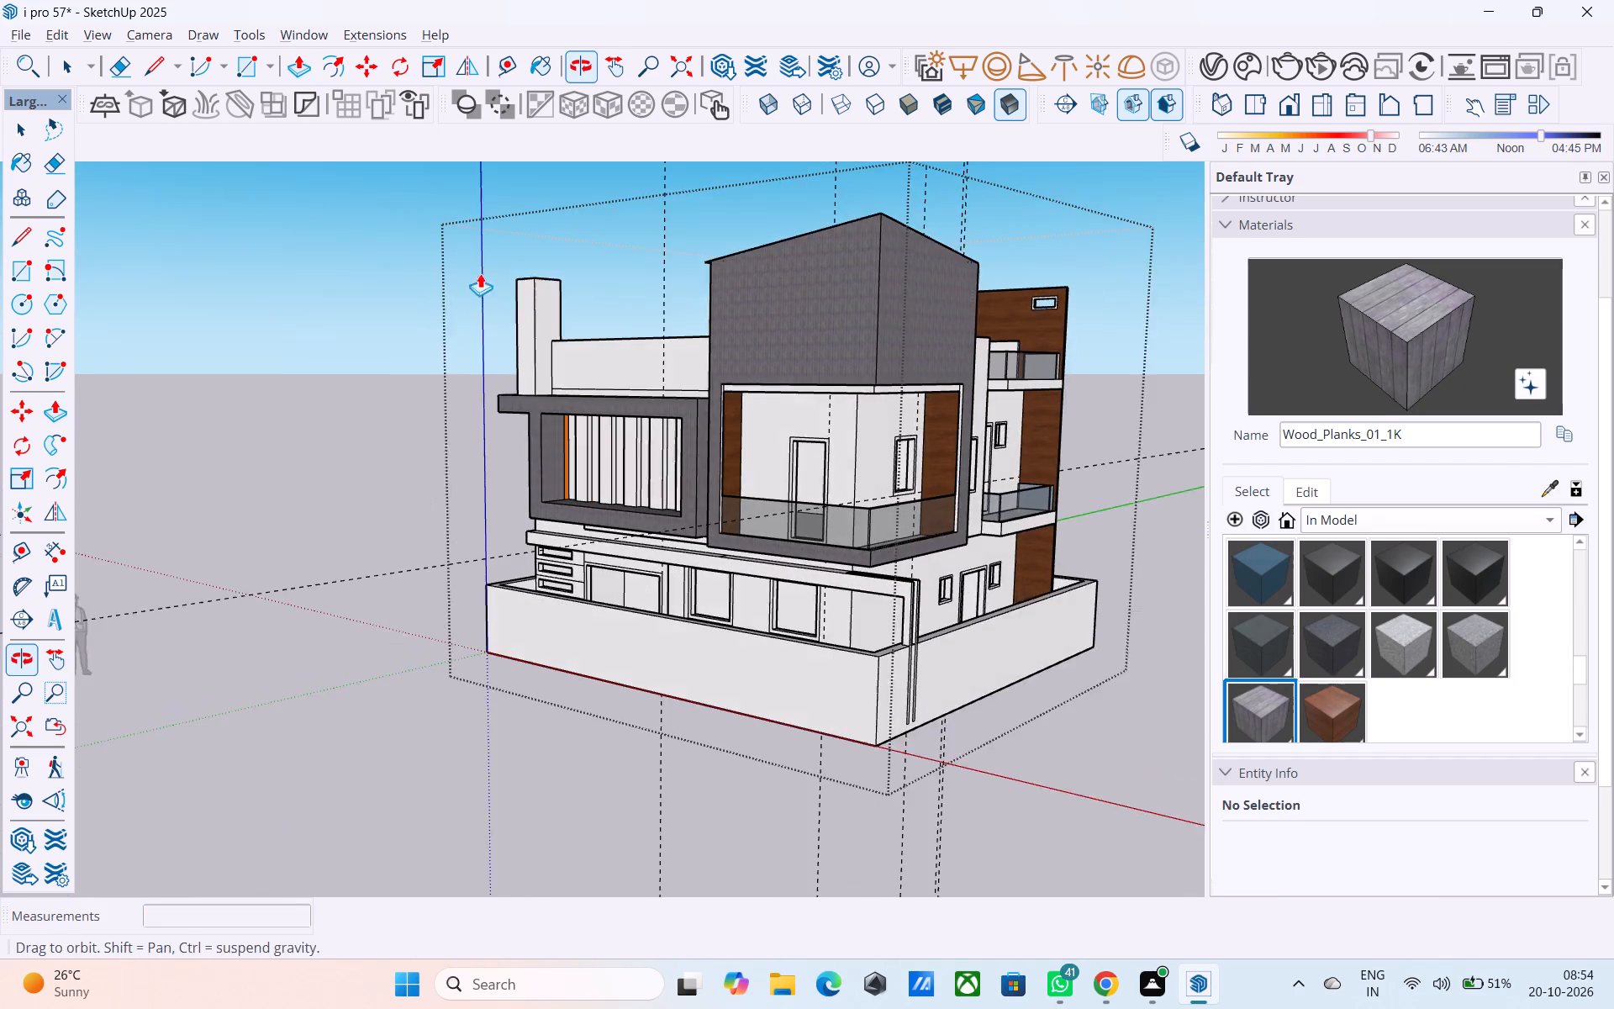
pyautogui.moveTo(595, 327); pyautogui.dragTo(499, 313, button='middle')
pyautogui.scroll(-6, 476, 332)
pyautogui.scroll(1, 780, 346)
pyautogui.moveTo(781, 347); pyautogui.dragTo(792, 319, button='middle')
pyautogui.scroll(4, 792, 319)
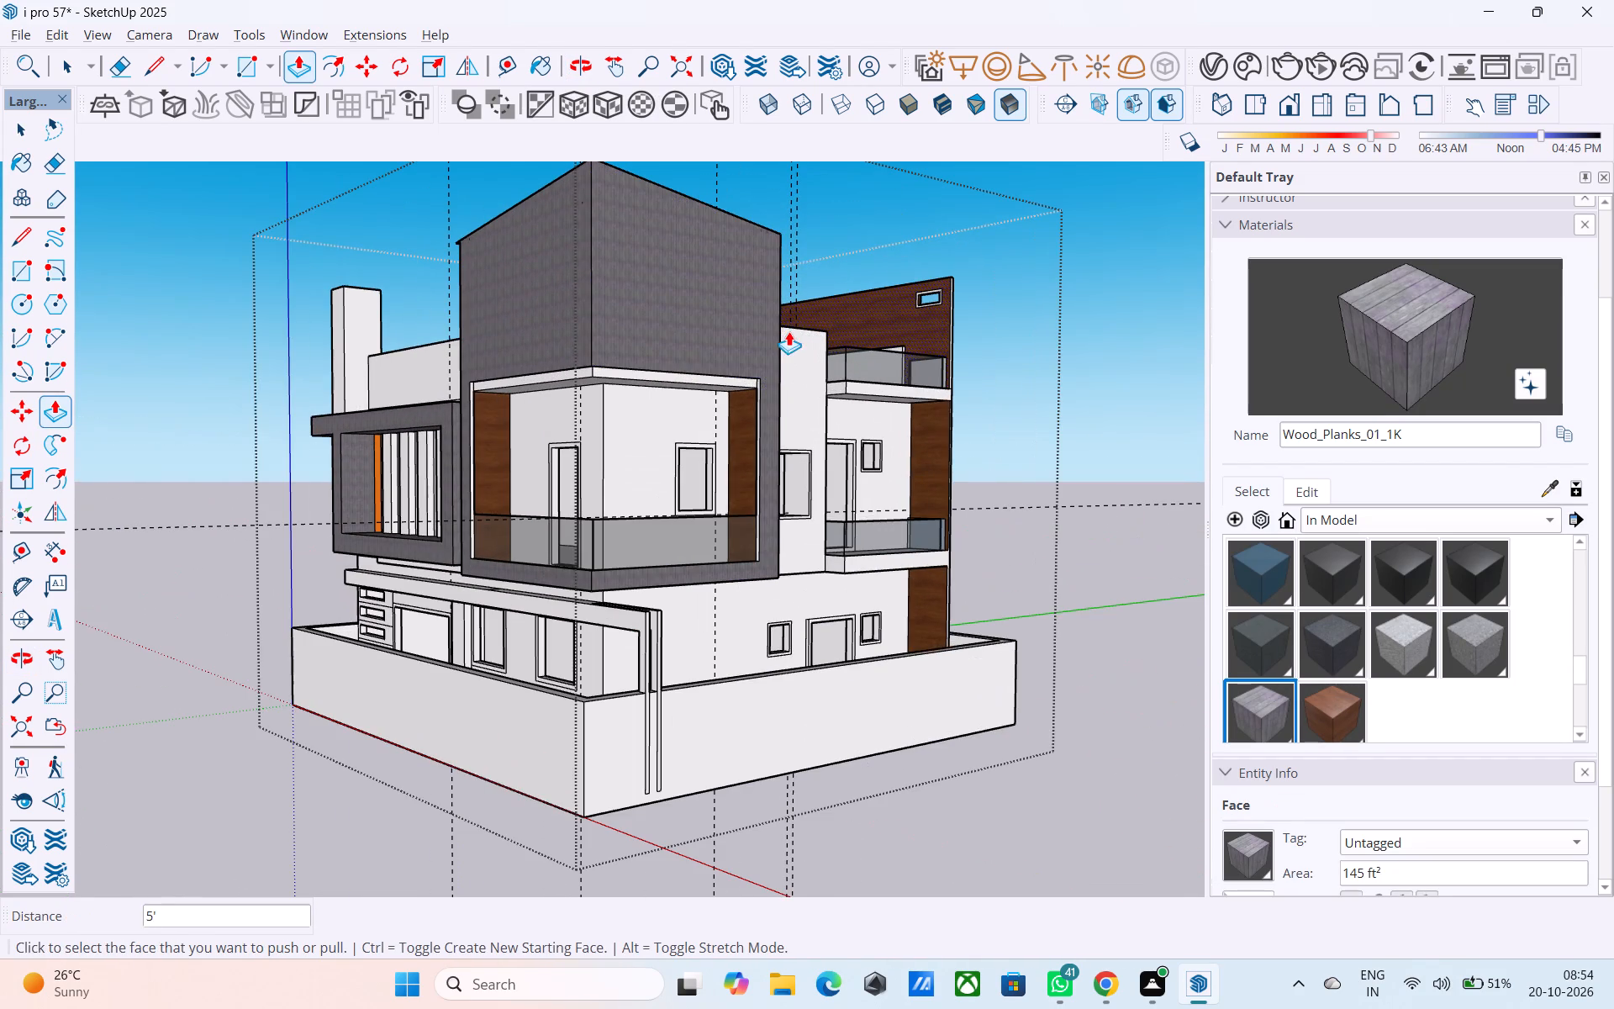
pyautogui.moveTo(719, 384); pyautogui.dragTo(807, 368, button='middle')
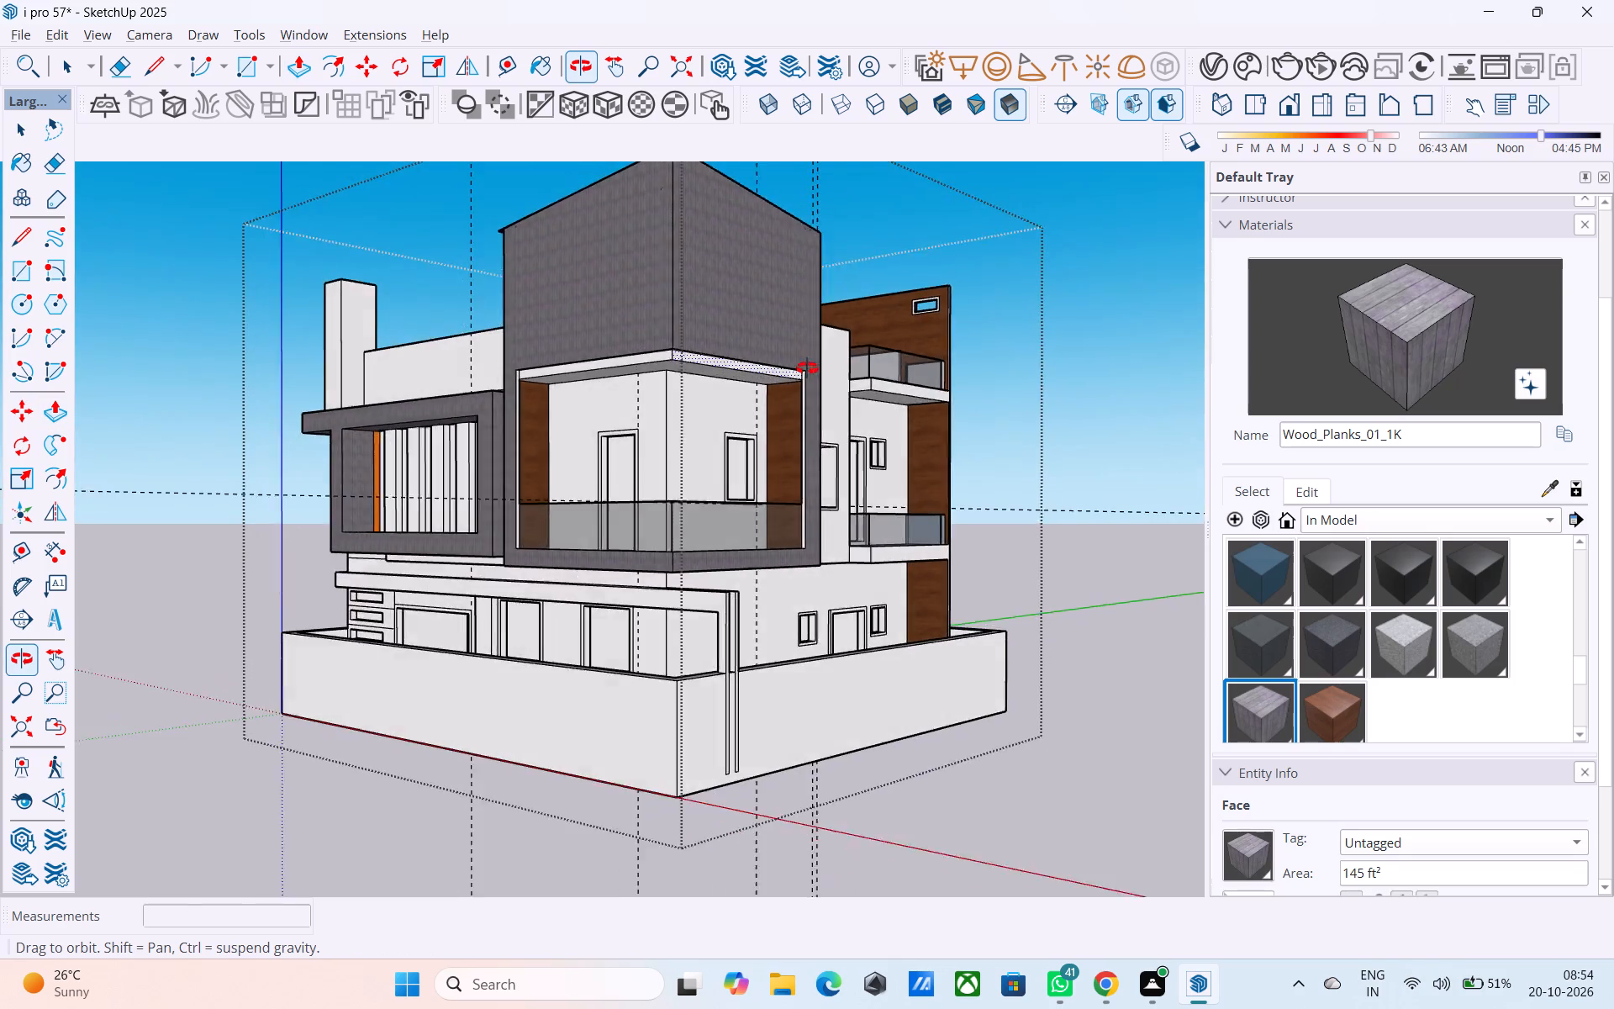
pyautogui.moveTo(807, 368); pyautogui.dragTo(542, 441, button='middle')
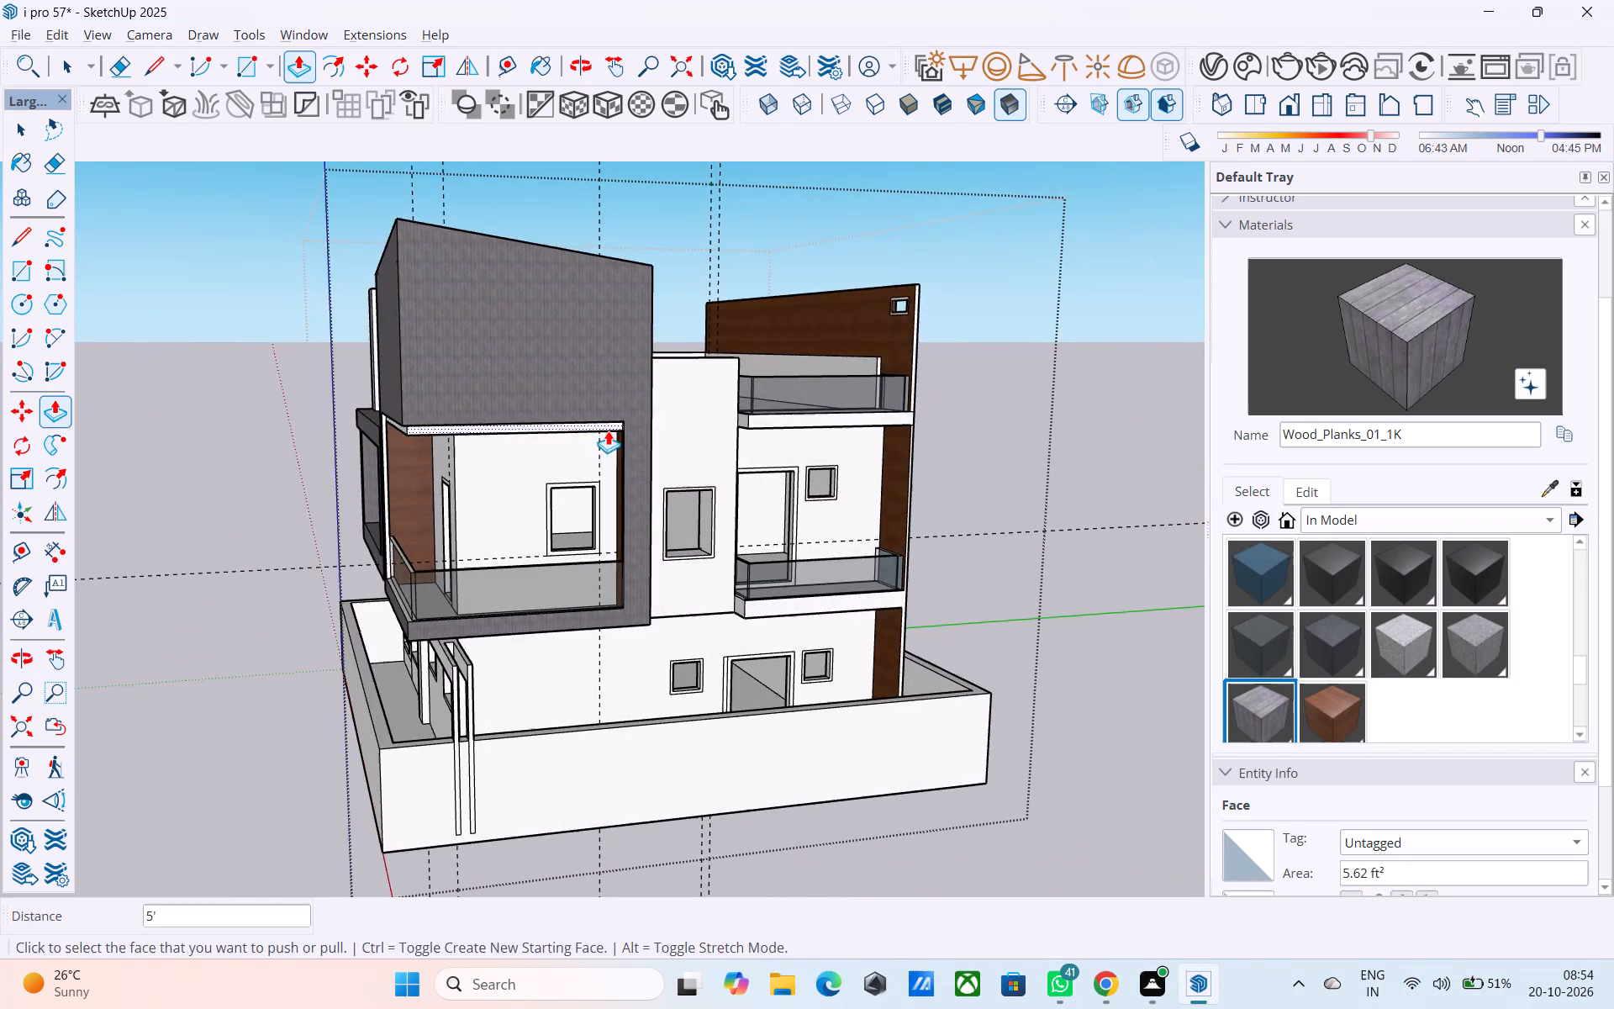
pyautogui.moveTo(771, 425); pyautogui.dragTo(773, 408, button='middle')
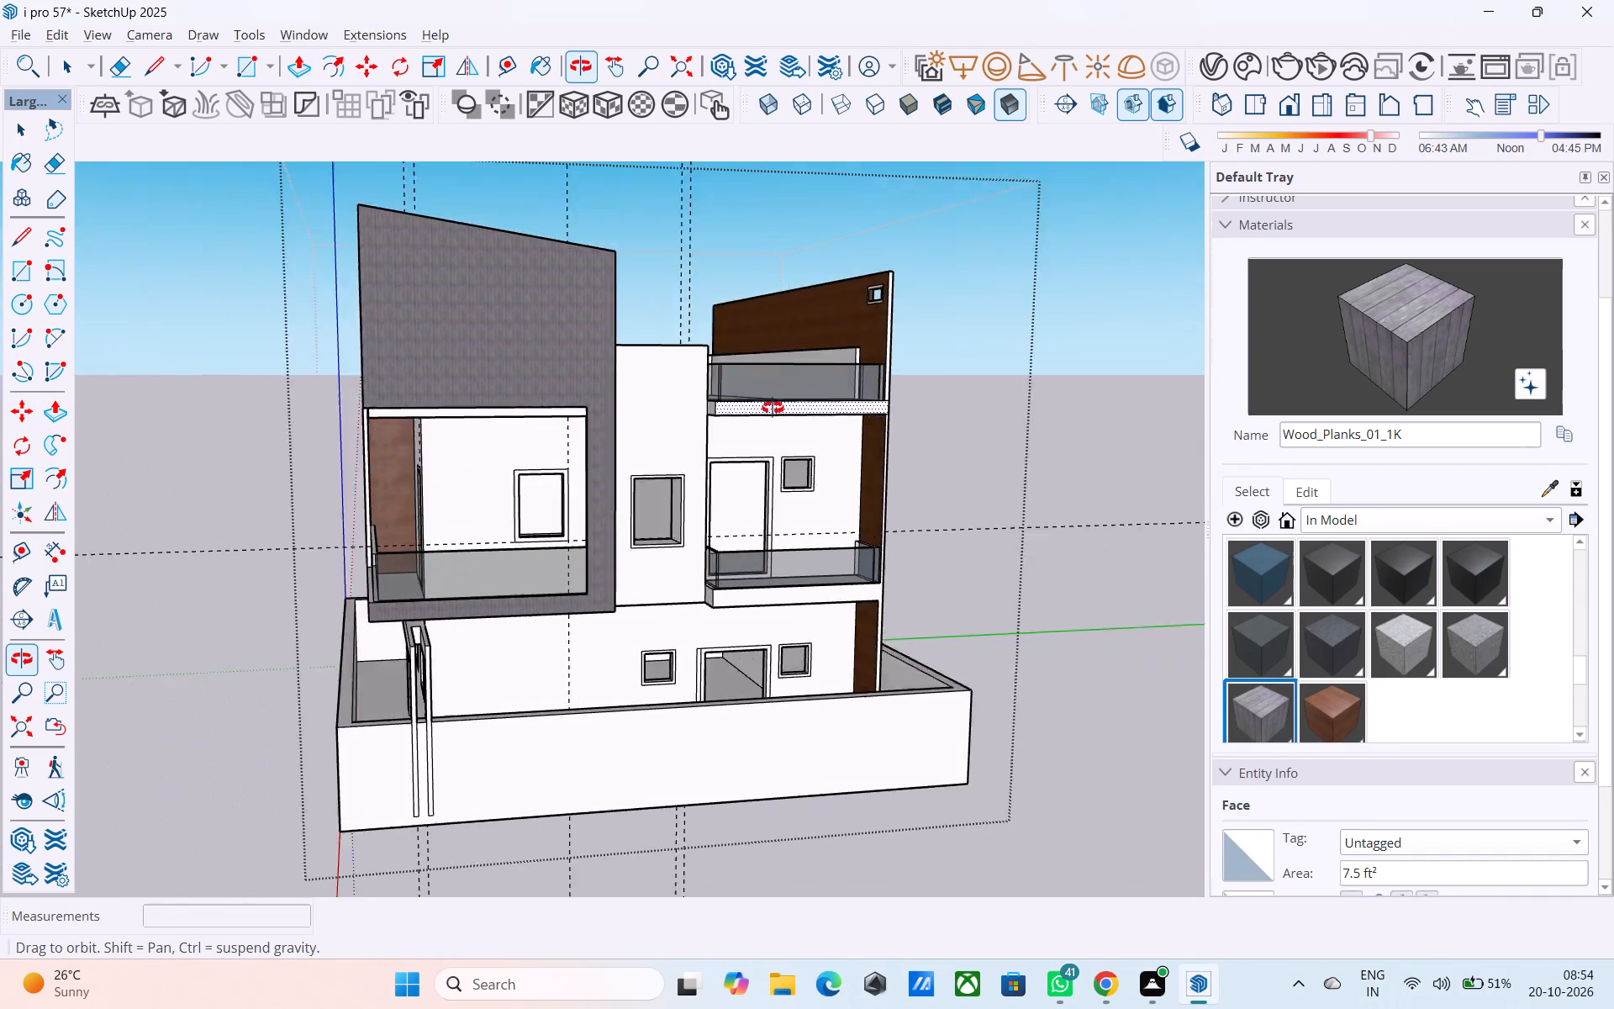
pyautogui.moveTo(773, 408); pyautogui.dragTo(893, 399, button='middle')
pyautogui.moveTo(685, 310); pyautogui.dragTo(725, 304, button='middle')
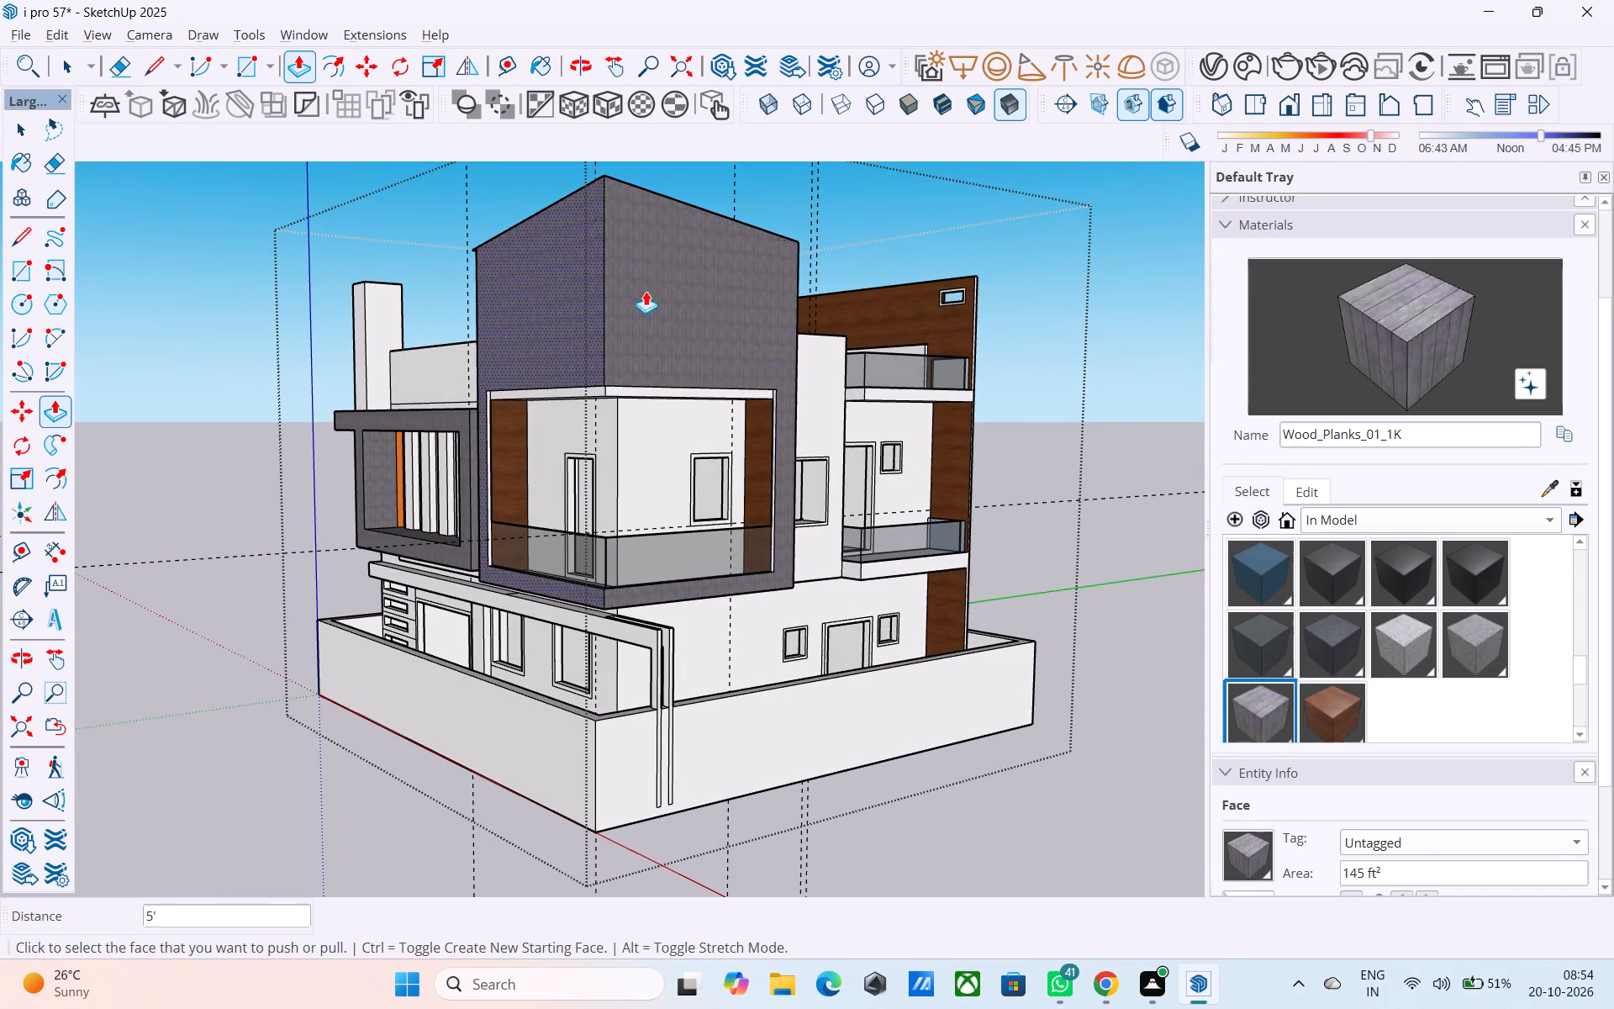
pyautogui.moveTo(749, 332); pyautogui.dragTo(895, 335, button='middle')
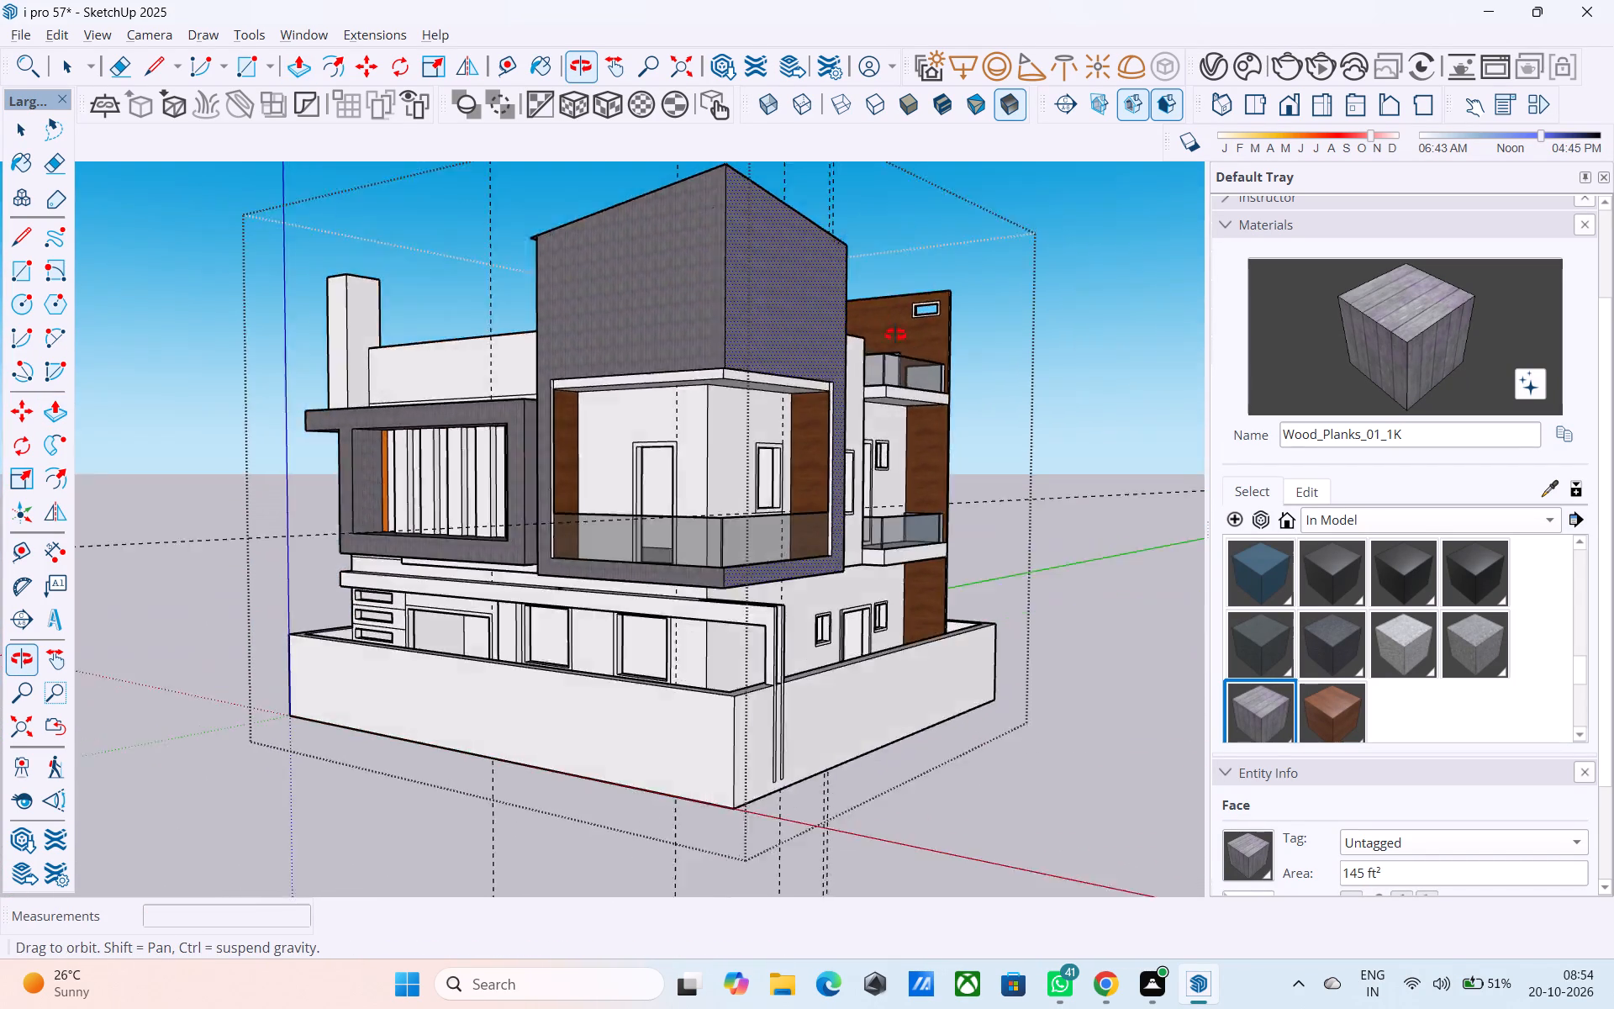
pyautogui.moveTo(895, 335); pyautogui.dragTo(849, 332, button='middle')
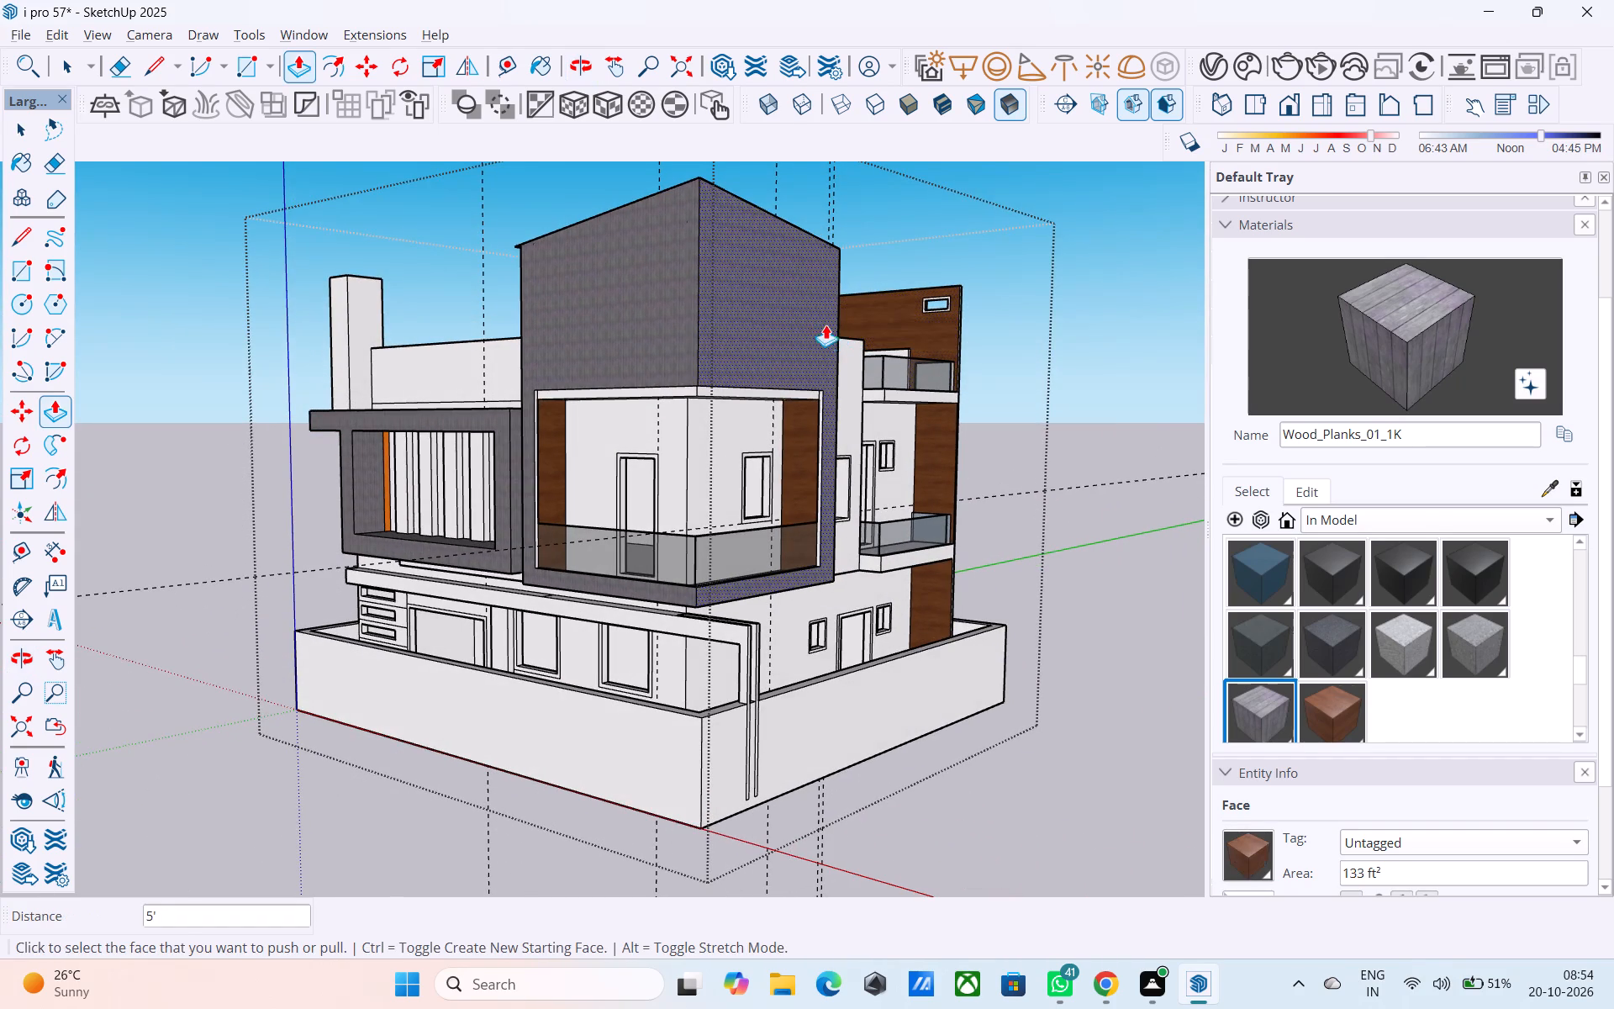
pyautogui.moveTo(573, 384); pyautogui.dragTo(528, 364, button='middle')
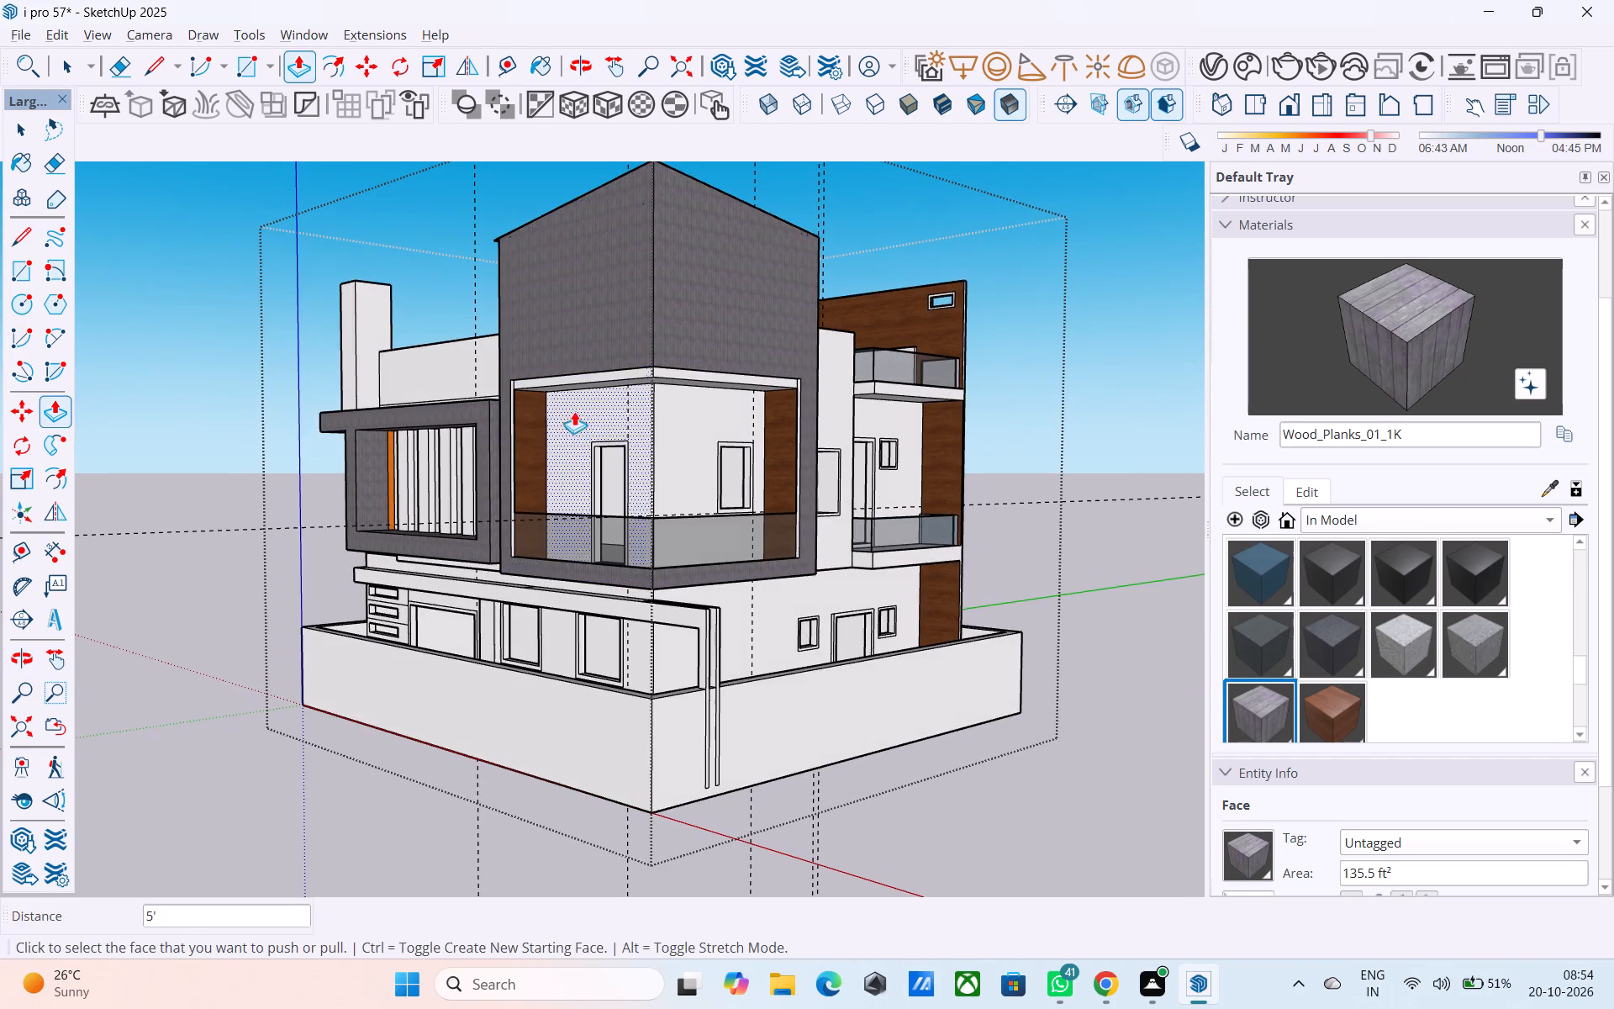
pyautogui.moveTo(573, 421); pyautogui.dragTo(462, 762, button='middle')
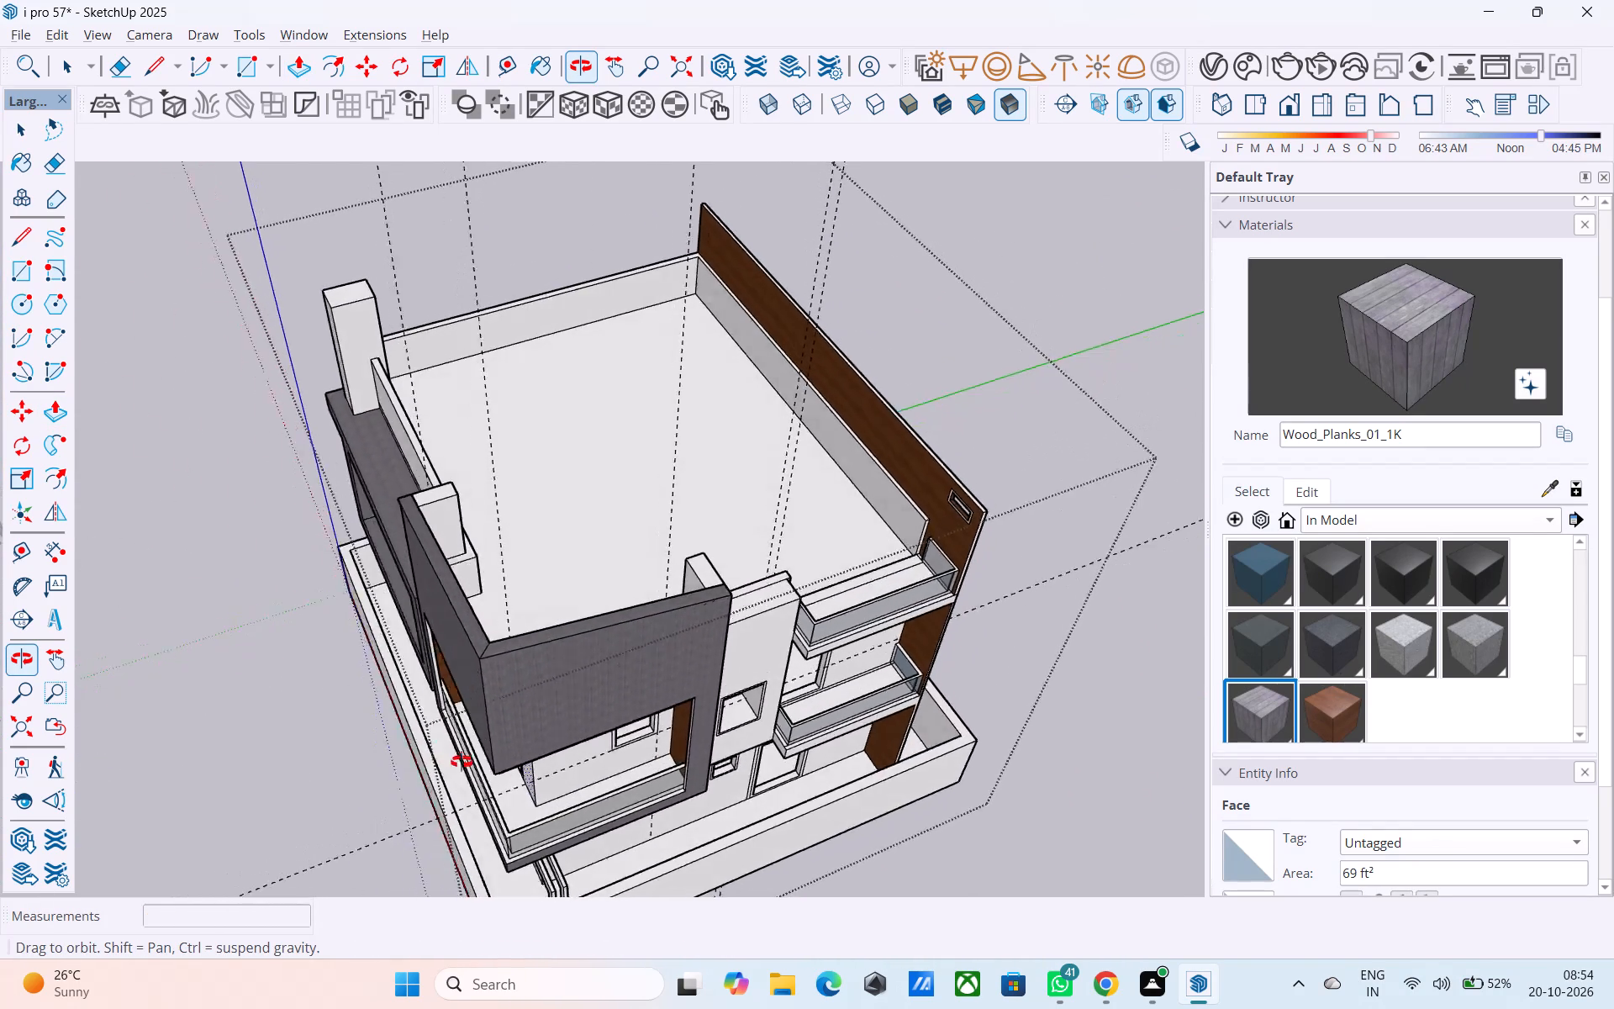
pyautogui.moveTo(462, 762); pyautogui.dragTo(549, 462, button='middle')
pyautogui.moveTo(540, 431); pyautogui.dragTo(538, 420, button='middle')
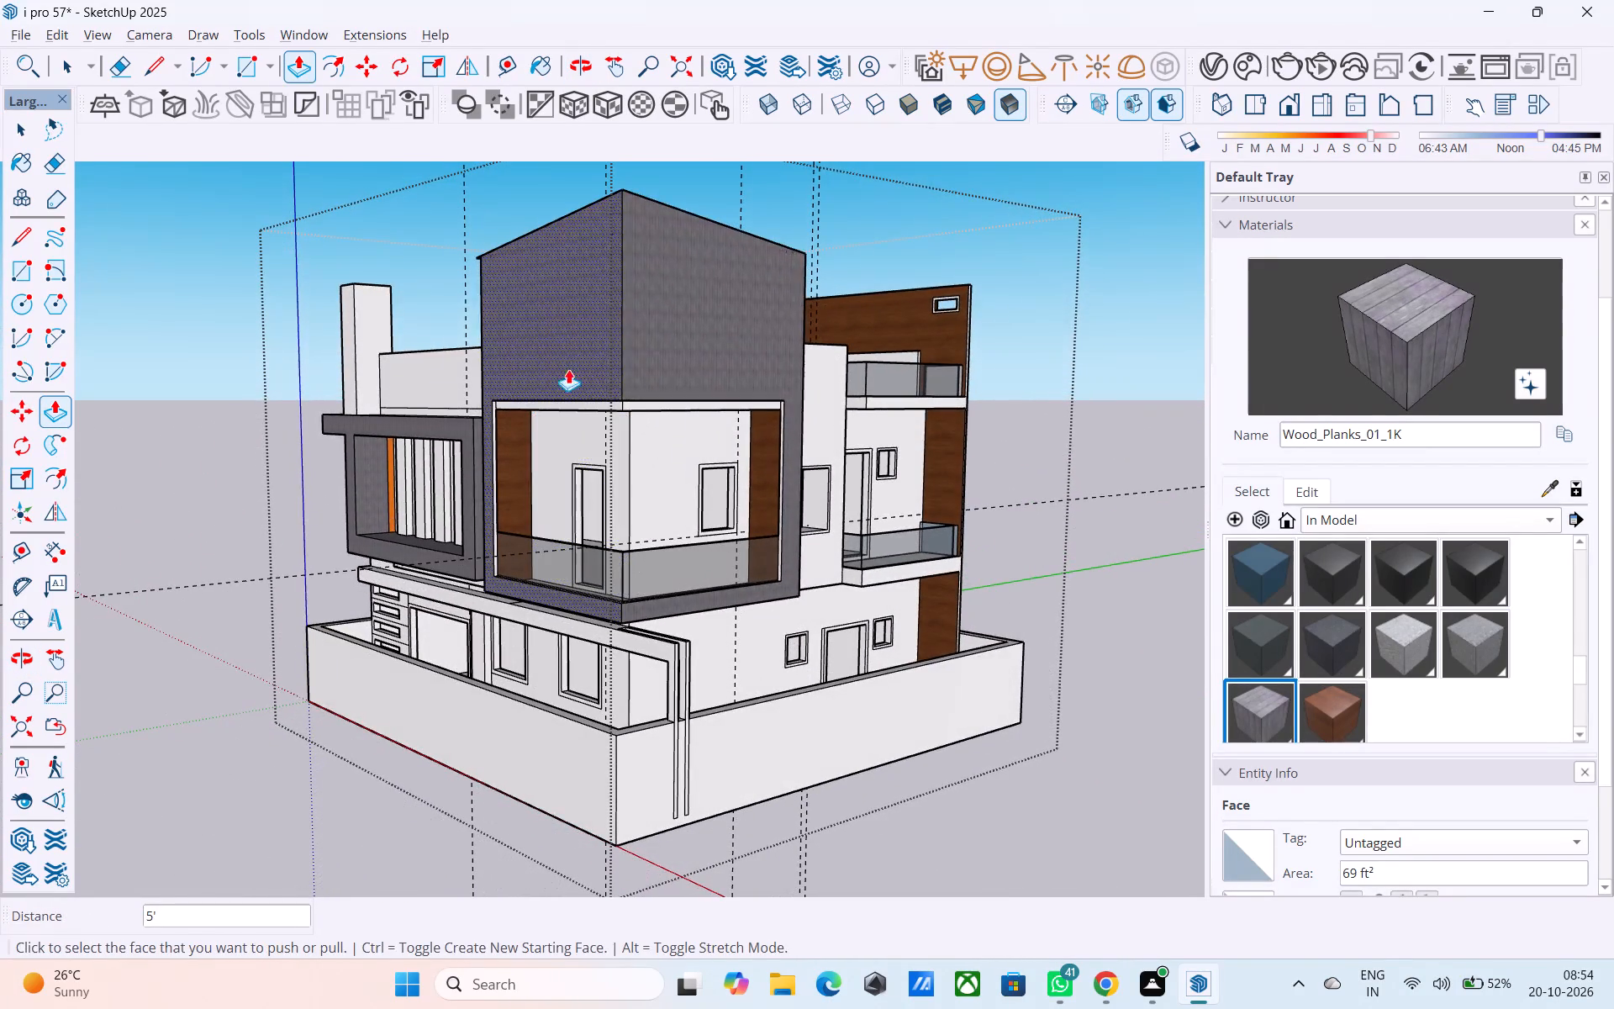
pyautogui.scroll(-4, 384, 399)
pyautogui.scroll(5, 580, 517)
# Inspect the plank-clad upper corner volume and its sloped top edges closely from above, and review the whole house.
pyautogui.moveTo(528, 502); pyautogui.dragTo(541, 695, button='middle')
pyautogui.scroll(4, 456, 524)
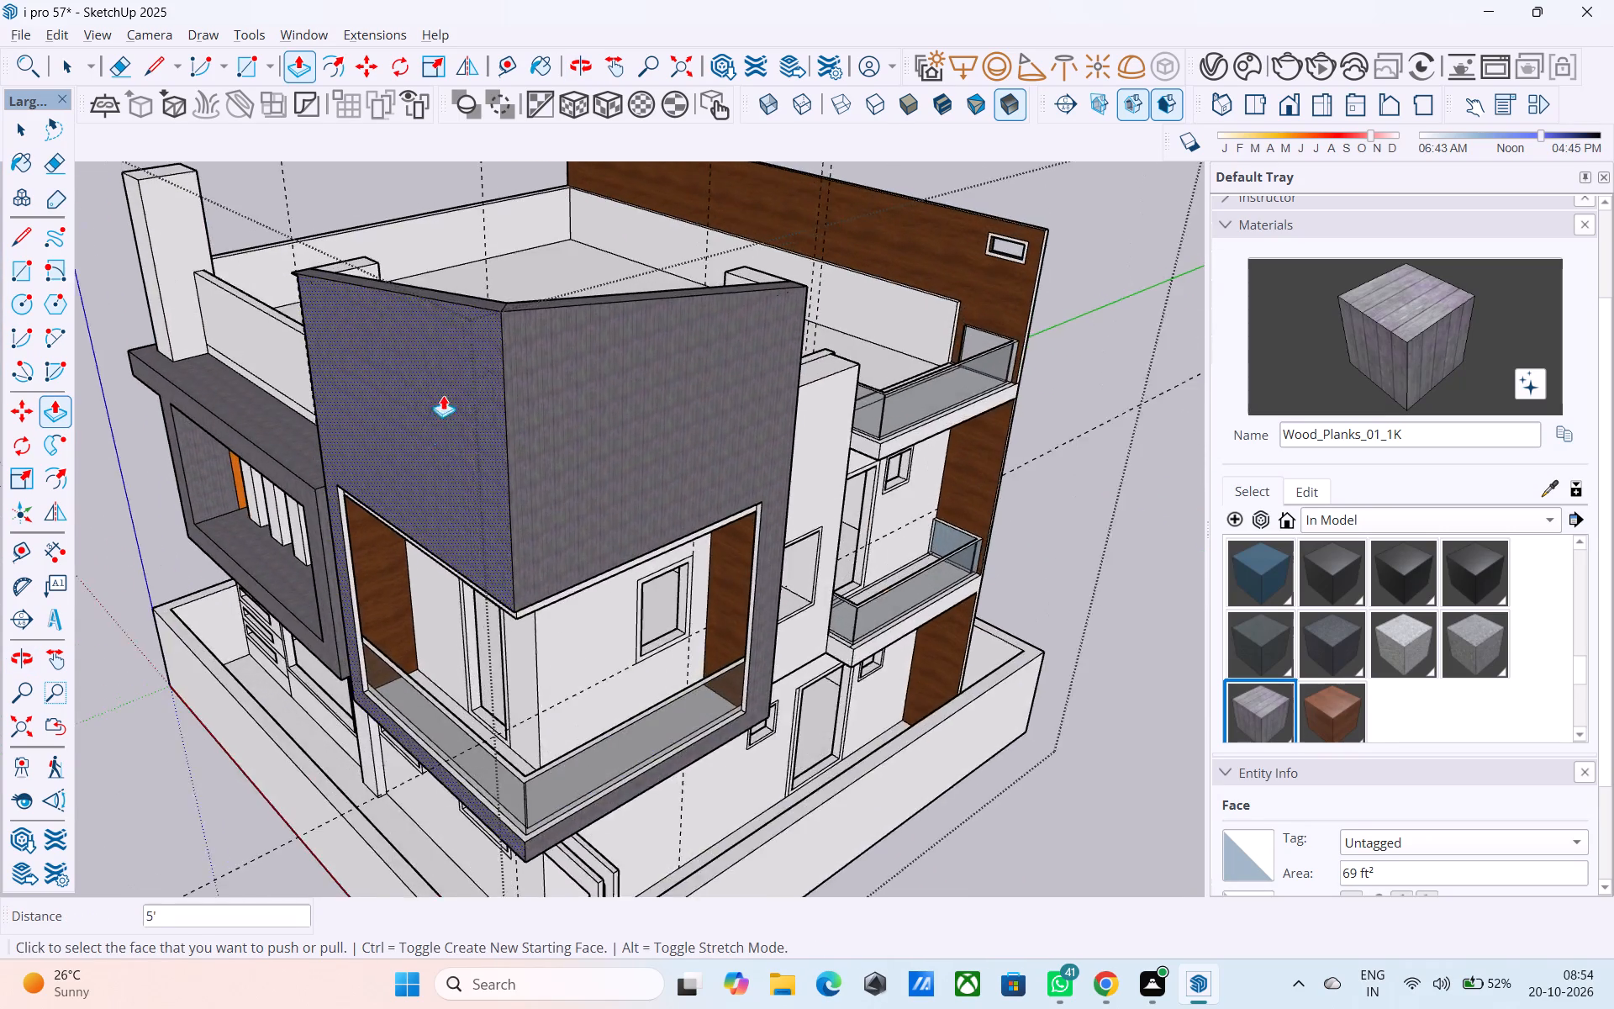
pyautogui.scroll(10, 443, 395)
pyautogui.moveTo(551, 417); pyautogui.dragTo(549, 707, button='middle')
pyautogui.scroll(-4, 525, 454)
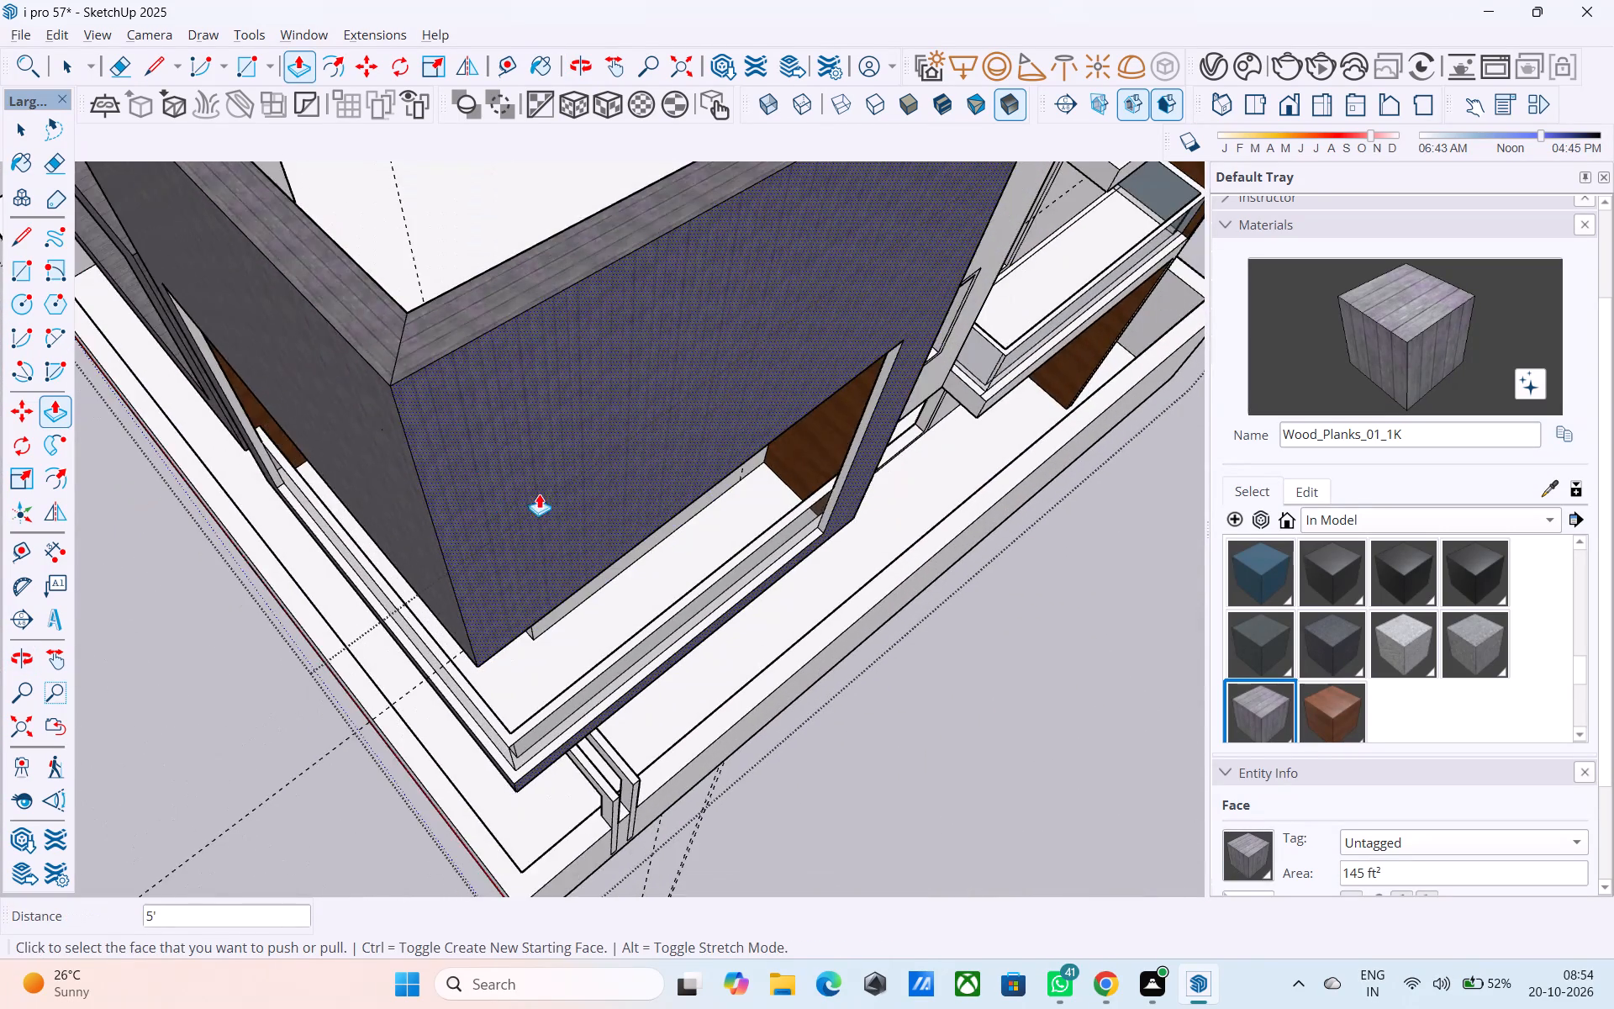
pyautogui.scroll(-6, 431, 417)
pyautogui.scroll(14, 435, 426)
pyautogui.moveTo(426, 424); pyautogui.dragTo(541, 377, button='middle')
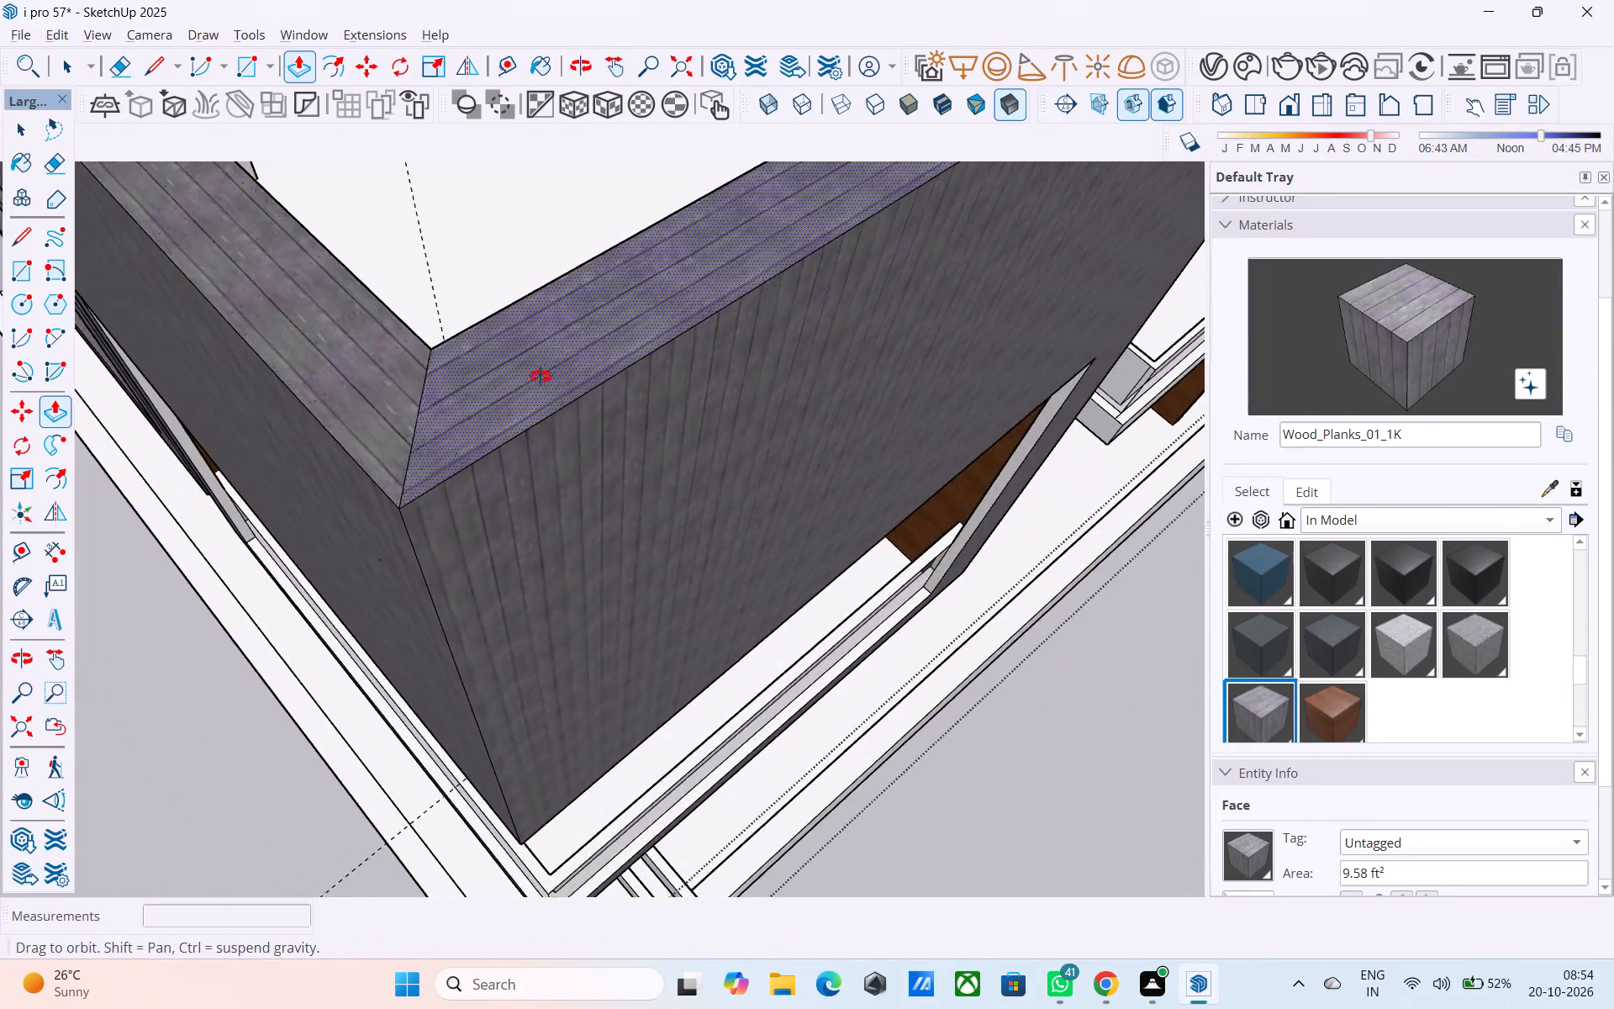
pyautogui.moveTo(541, 377); pyautogui.dragTo(478, 361, button='middle')
pyautogui.scroll(-6, 486, 364)
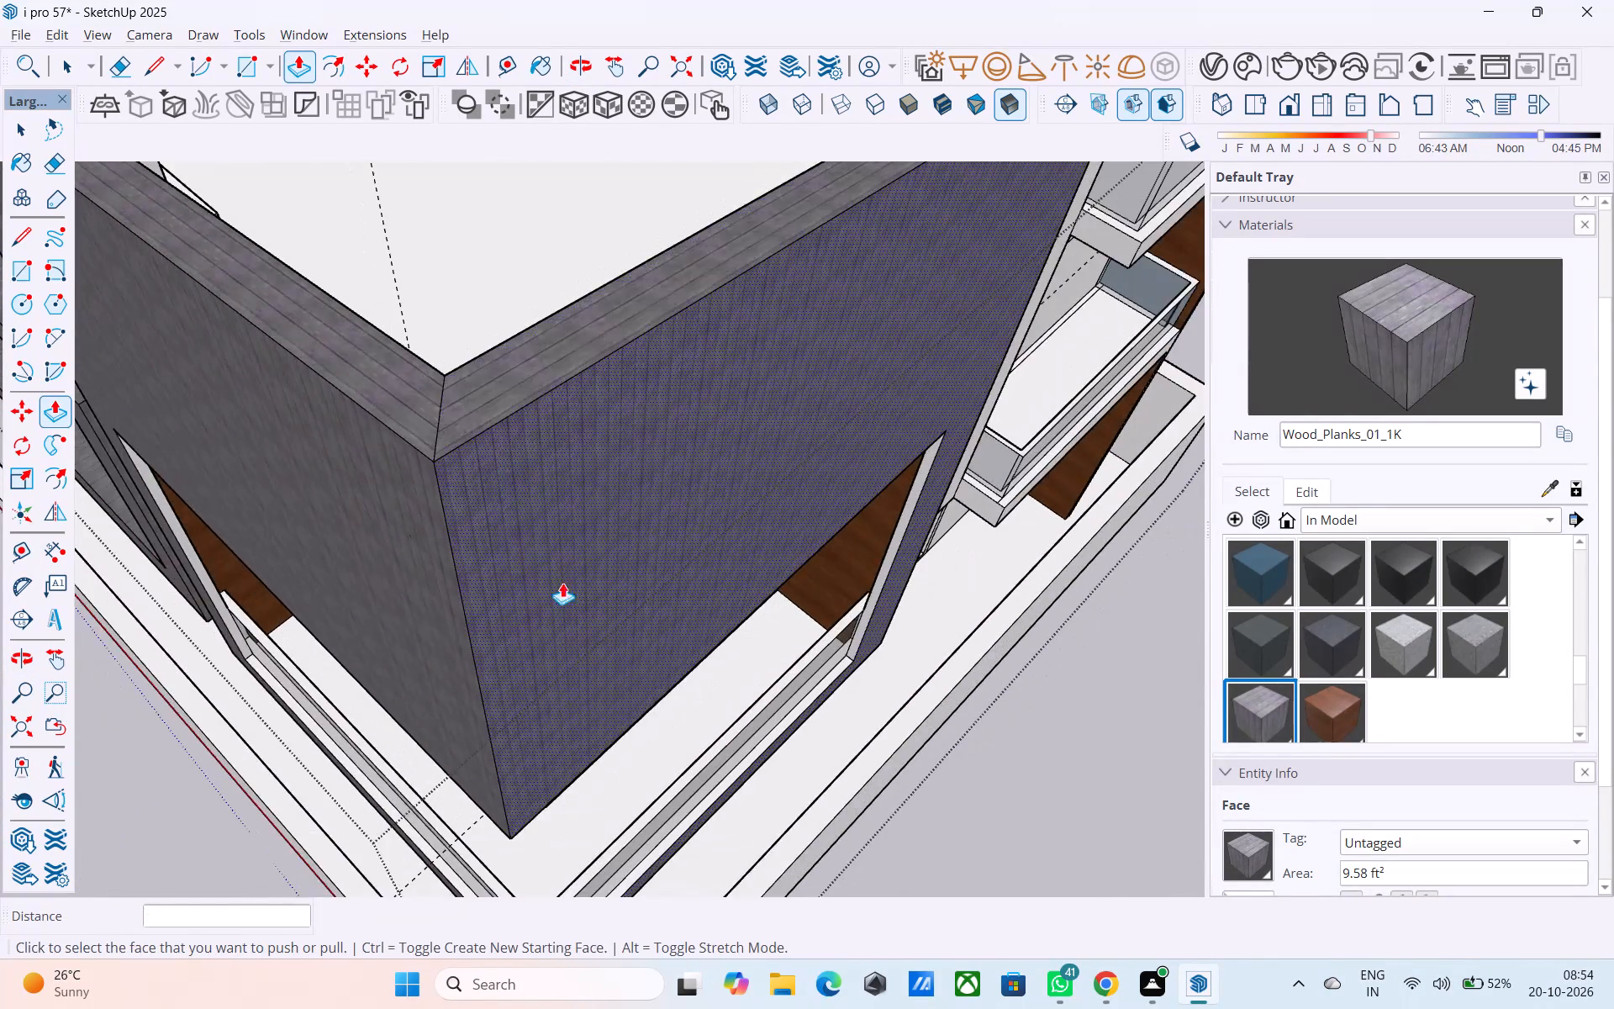
pyautogui.scroll(-12, 562, 583)
pyautogui.moveTo(705, 504); pyautogui.dragTo(708, 333, button='middle')
pyautogui.scroll(-3, 578, 698)
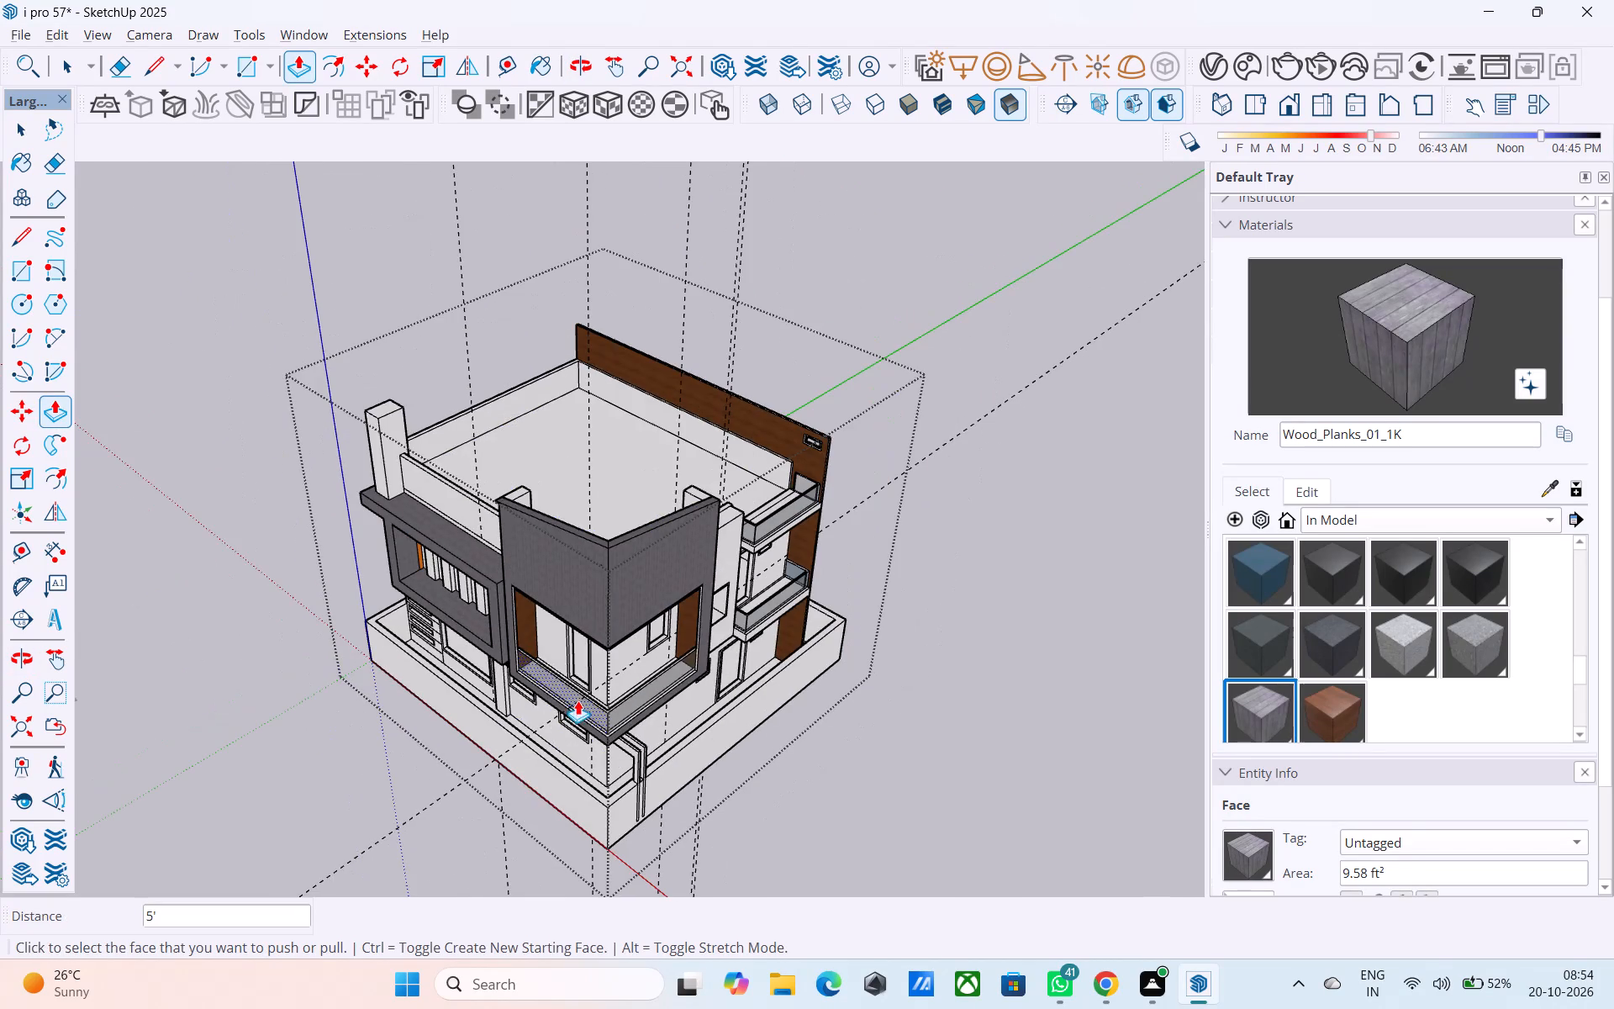
pyautogui.moveTo(571, 390); pyautogui.dragTo(576, 311, button='middle')
pyautogui.moveTo(523, 677); pyautogui.dragTo(561, 546, button='middle')
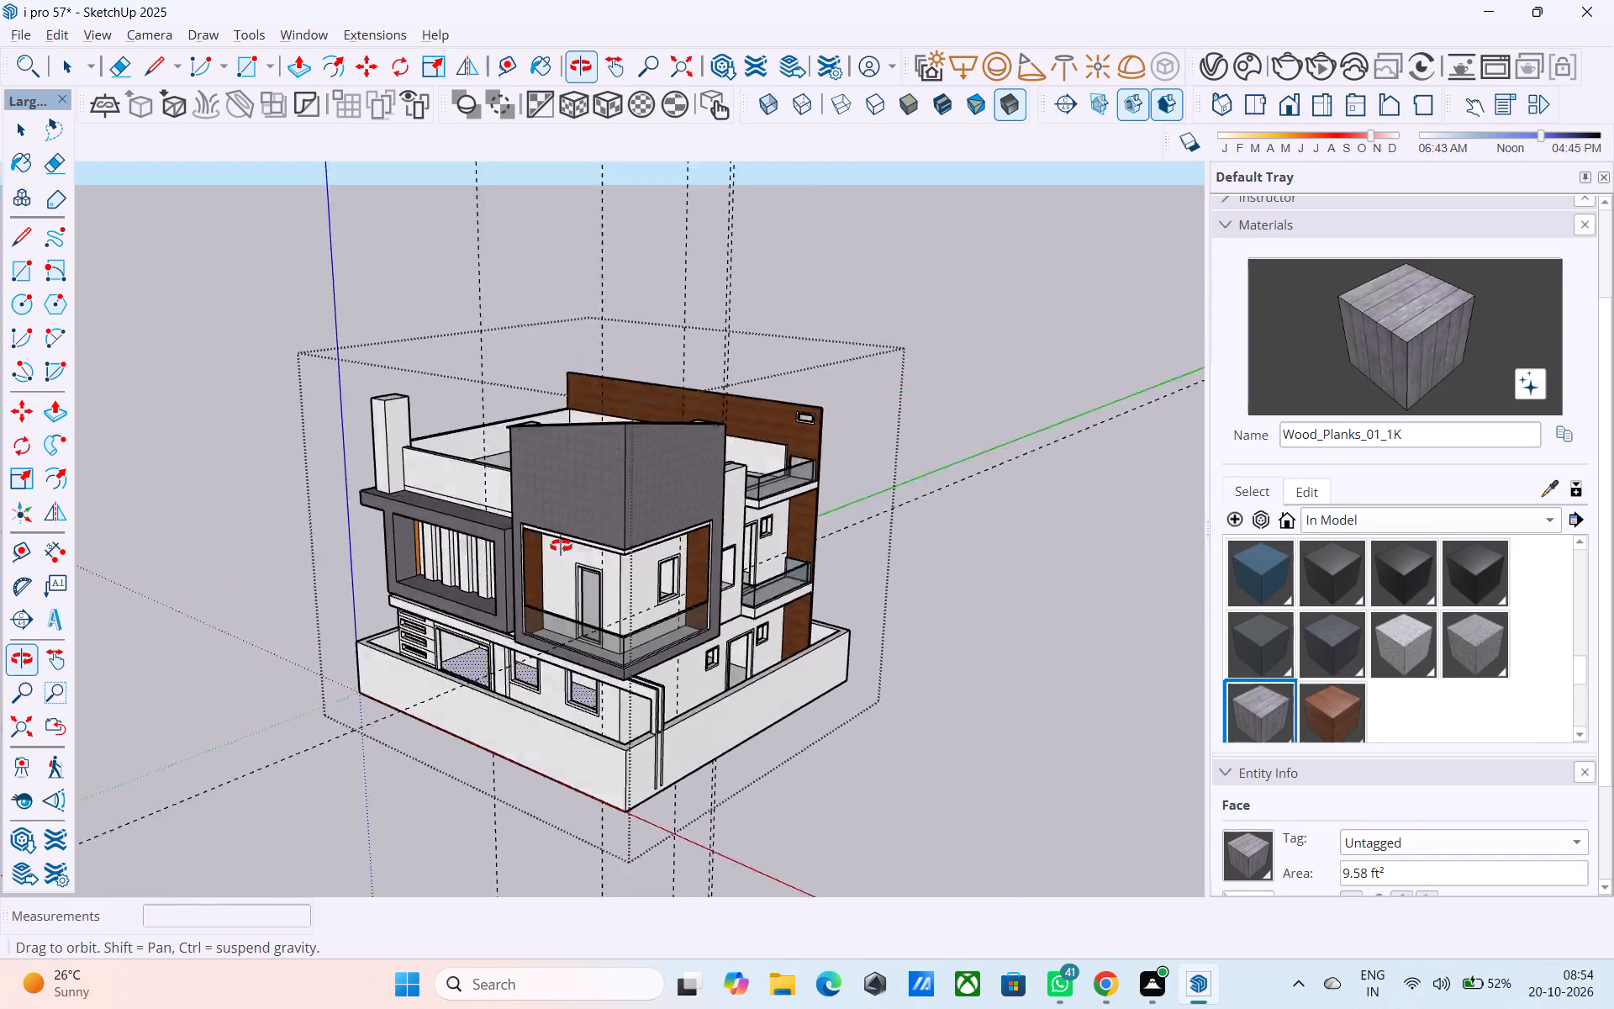
# Examine the house's front corner, plank-clad upper volume, and ground-floor beams and posts from low and level views.
pyautogui.moveTo(561, 546); pyautogui.dragTo(562, 510, button='middle')
pyautogui.scroll(10, 578, 446)
pyautogui.scroll(-5, 578, 440)
pyautogui.moveTo(567, 420); pyautogui.dragTo(499, 343, button='middle')
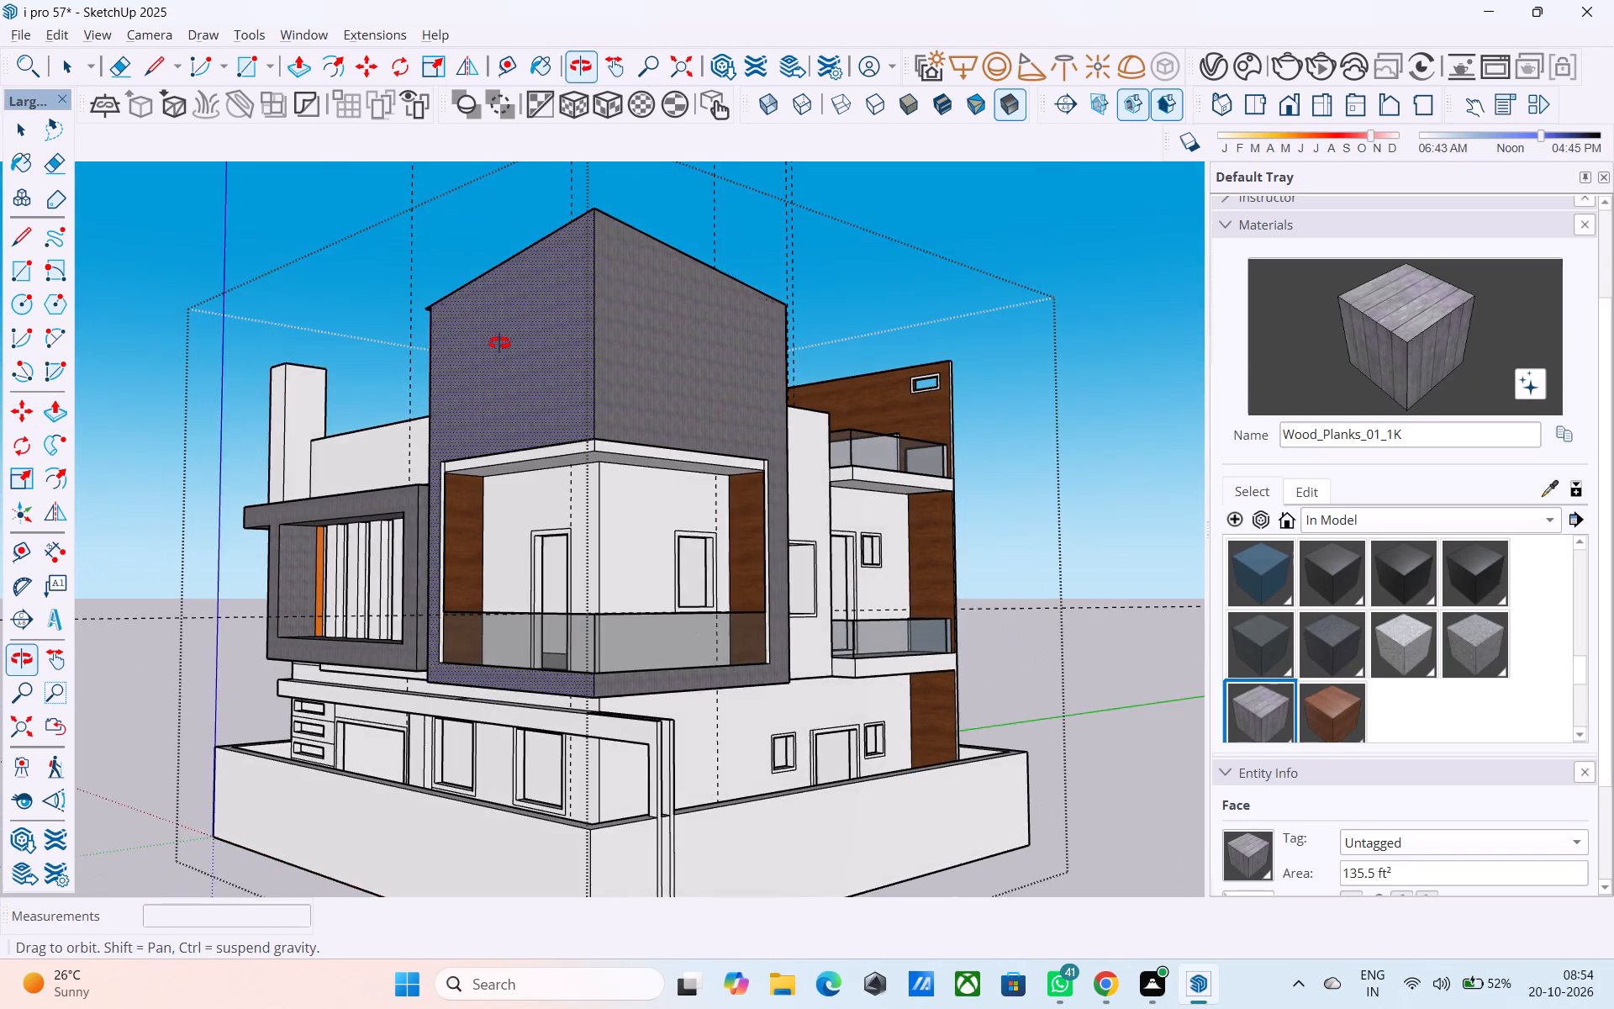
pyautogui.moveTo(499, 343); pyautogui.dragTo(495, 341, button='middle')
pyautogui.scroll(-4, 547, 387)
pyautogui.moveTo(548, 387); pyautogui.dragTo(559, 410, button='middle')
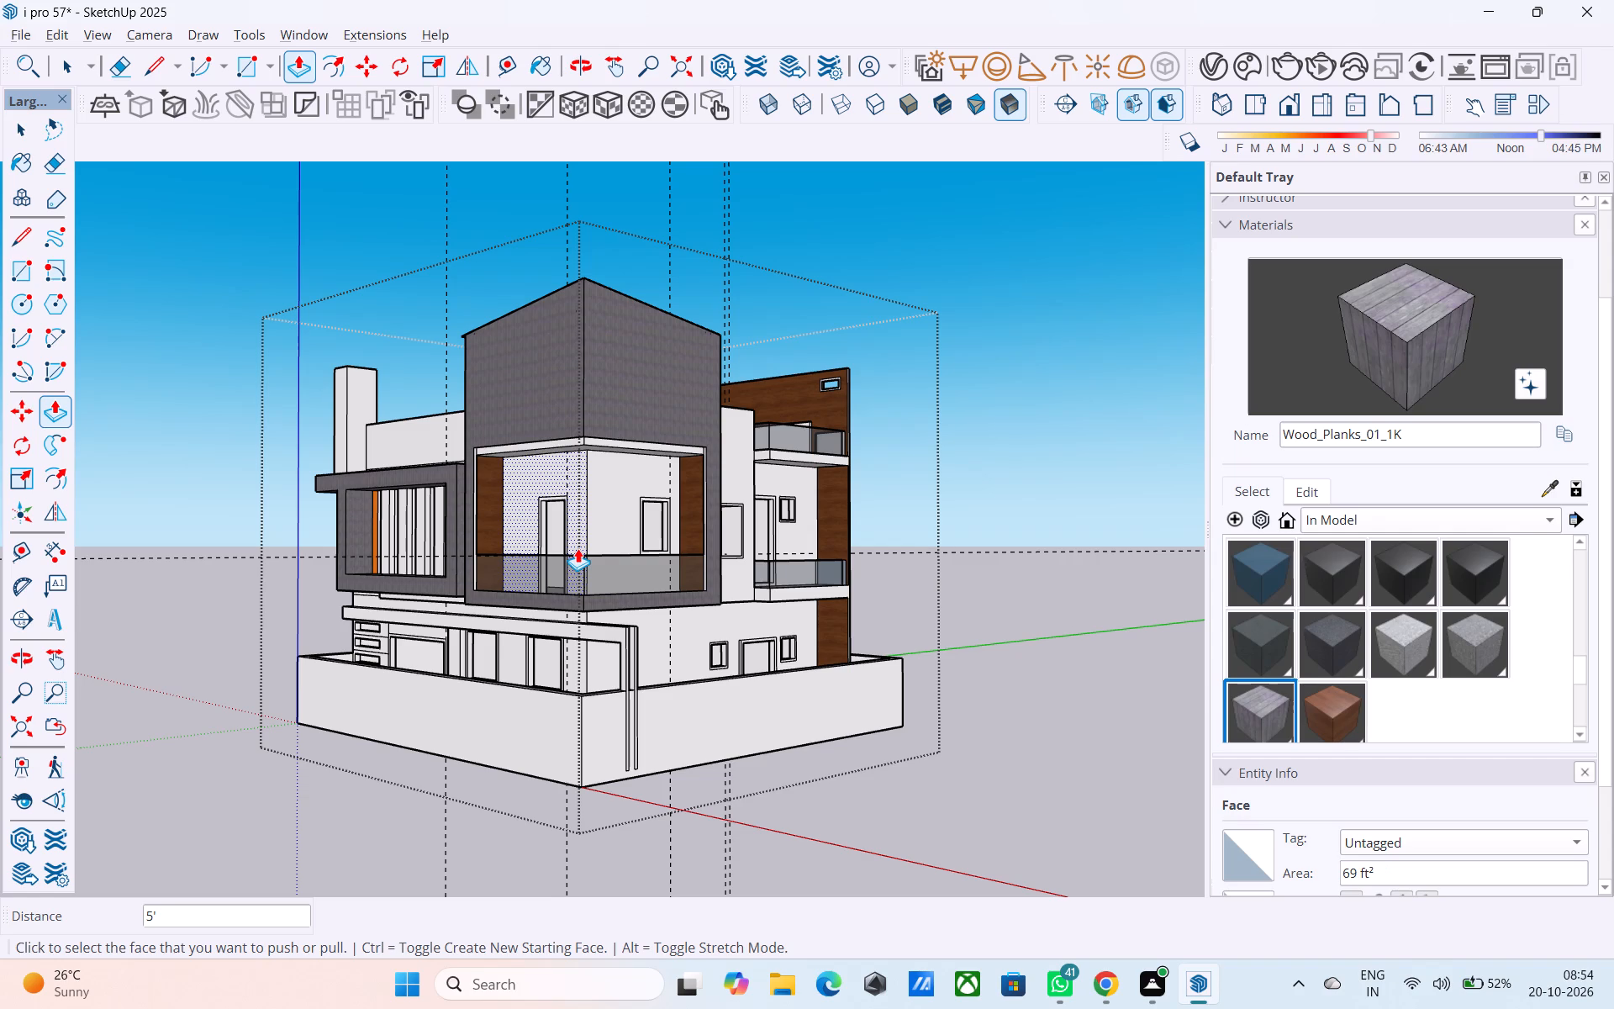
pyautogui.moveTo(577, 548); pyautogui.dragTo(549, 545, button='middle')
pyautogui.scroll(1, 549, 545)
pyautogui.moveTo(549, 540); pyautogui.dragTo(572, 545, button='middle')
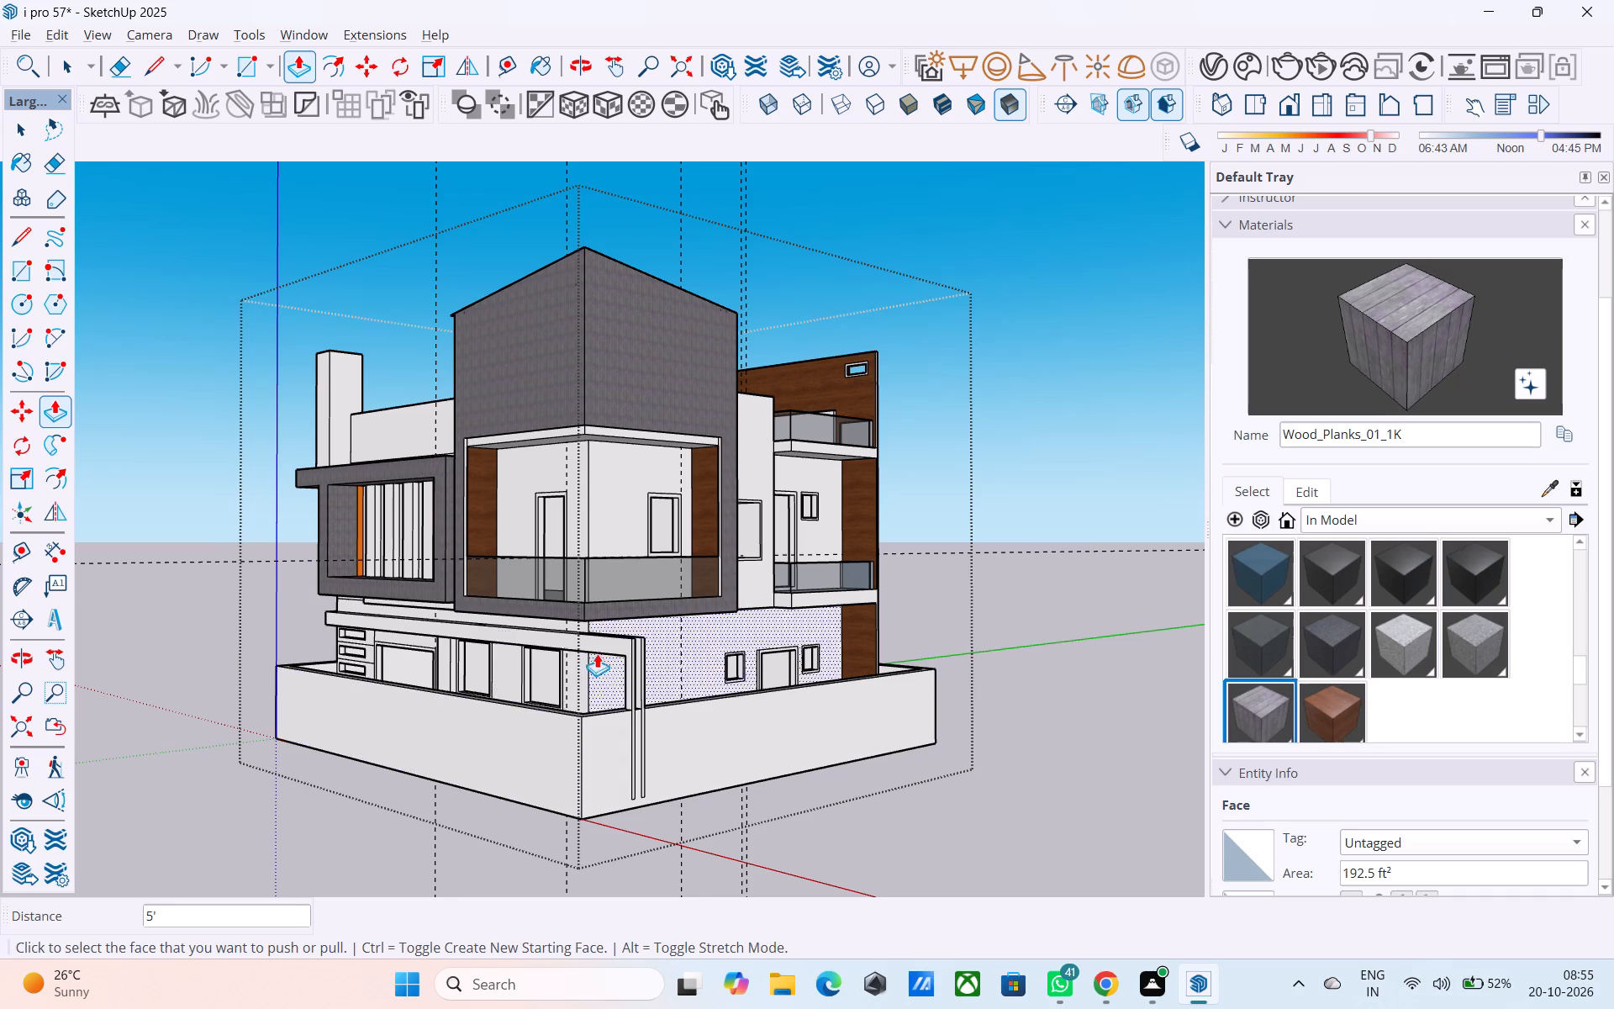
pyautogui.scroll(3, 597, 652)
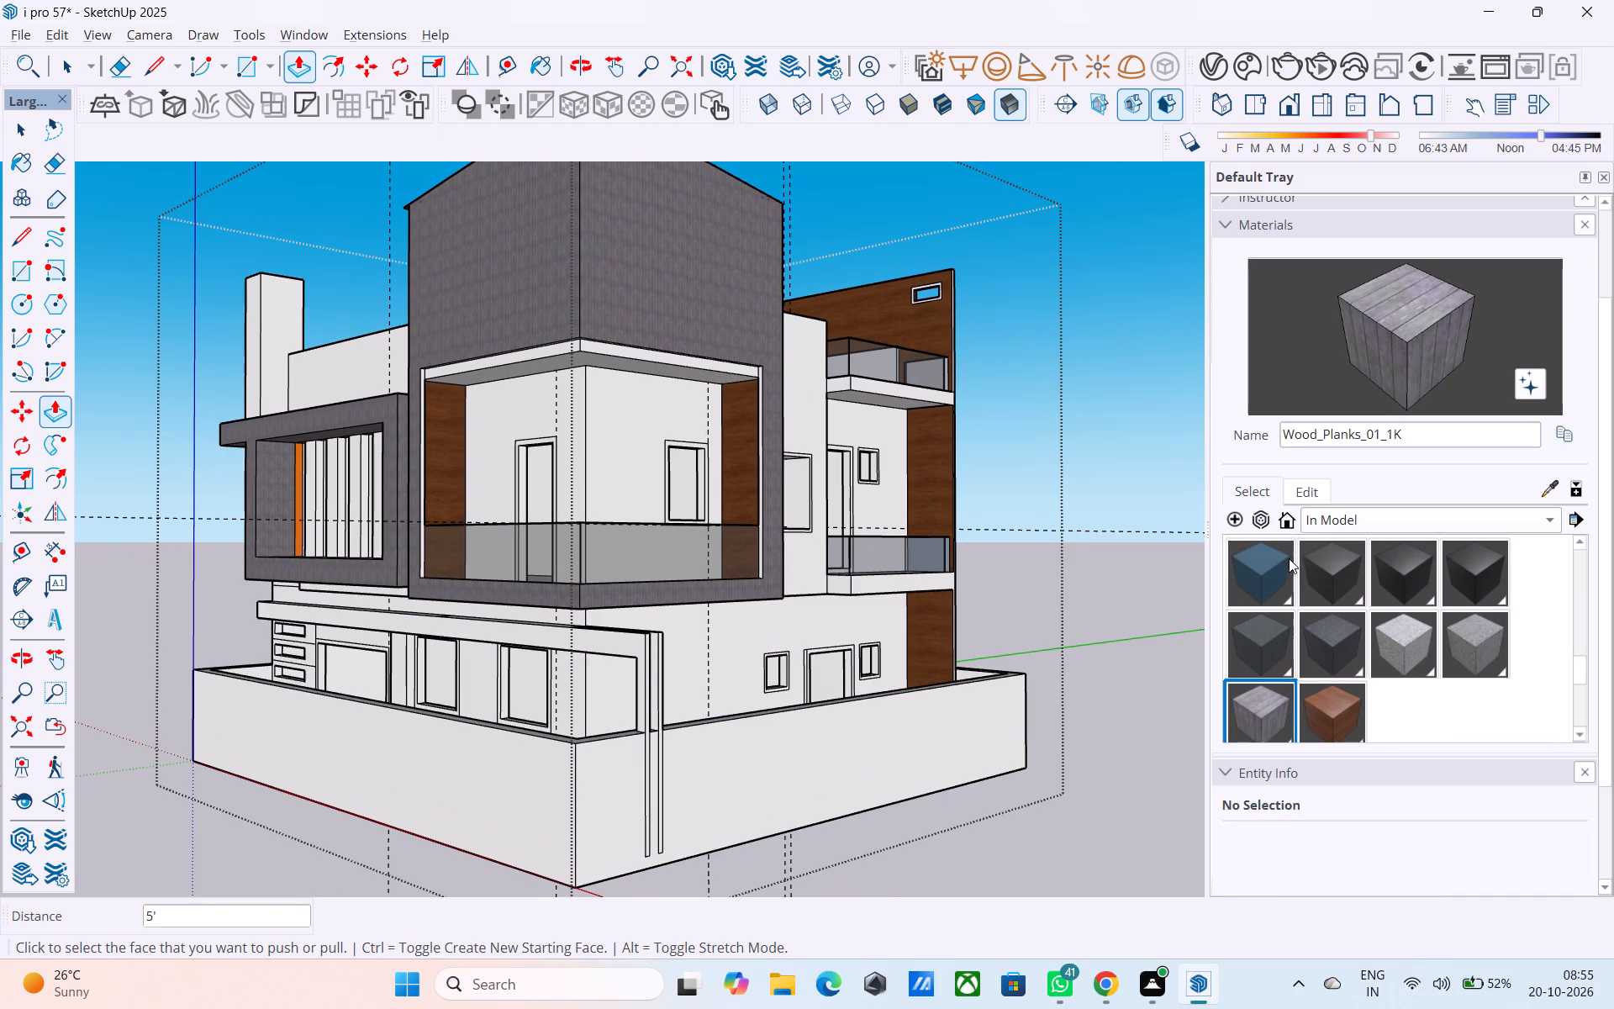
# Paint the front faces of the two ground-floor corner beams and posts with Metal_06_1K from the Metal library.
pyautogui.click(1481, 629)
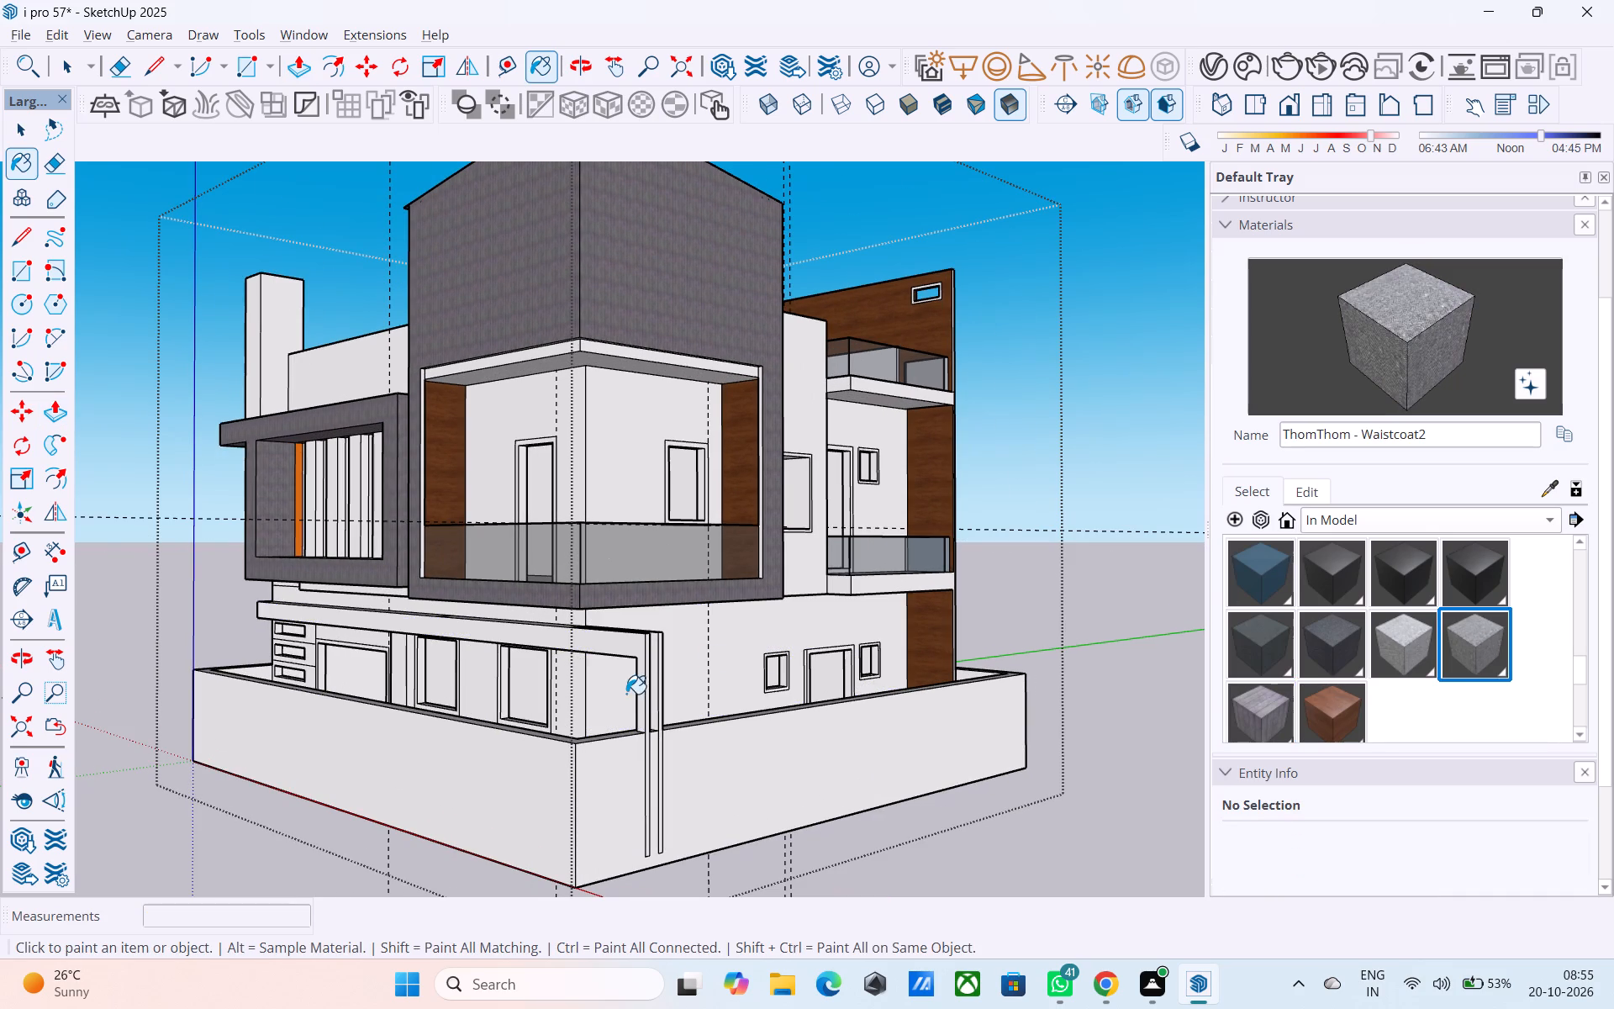
pyautogui.click(1319, 514)
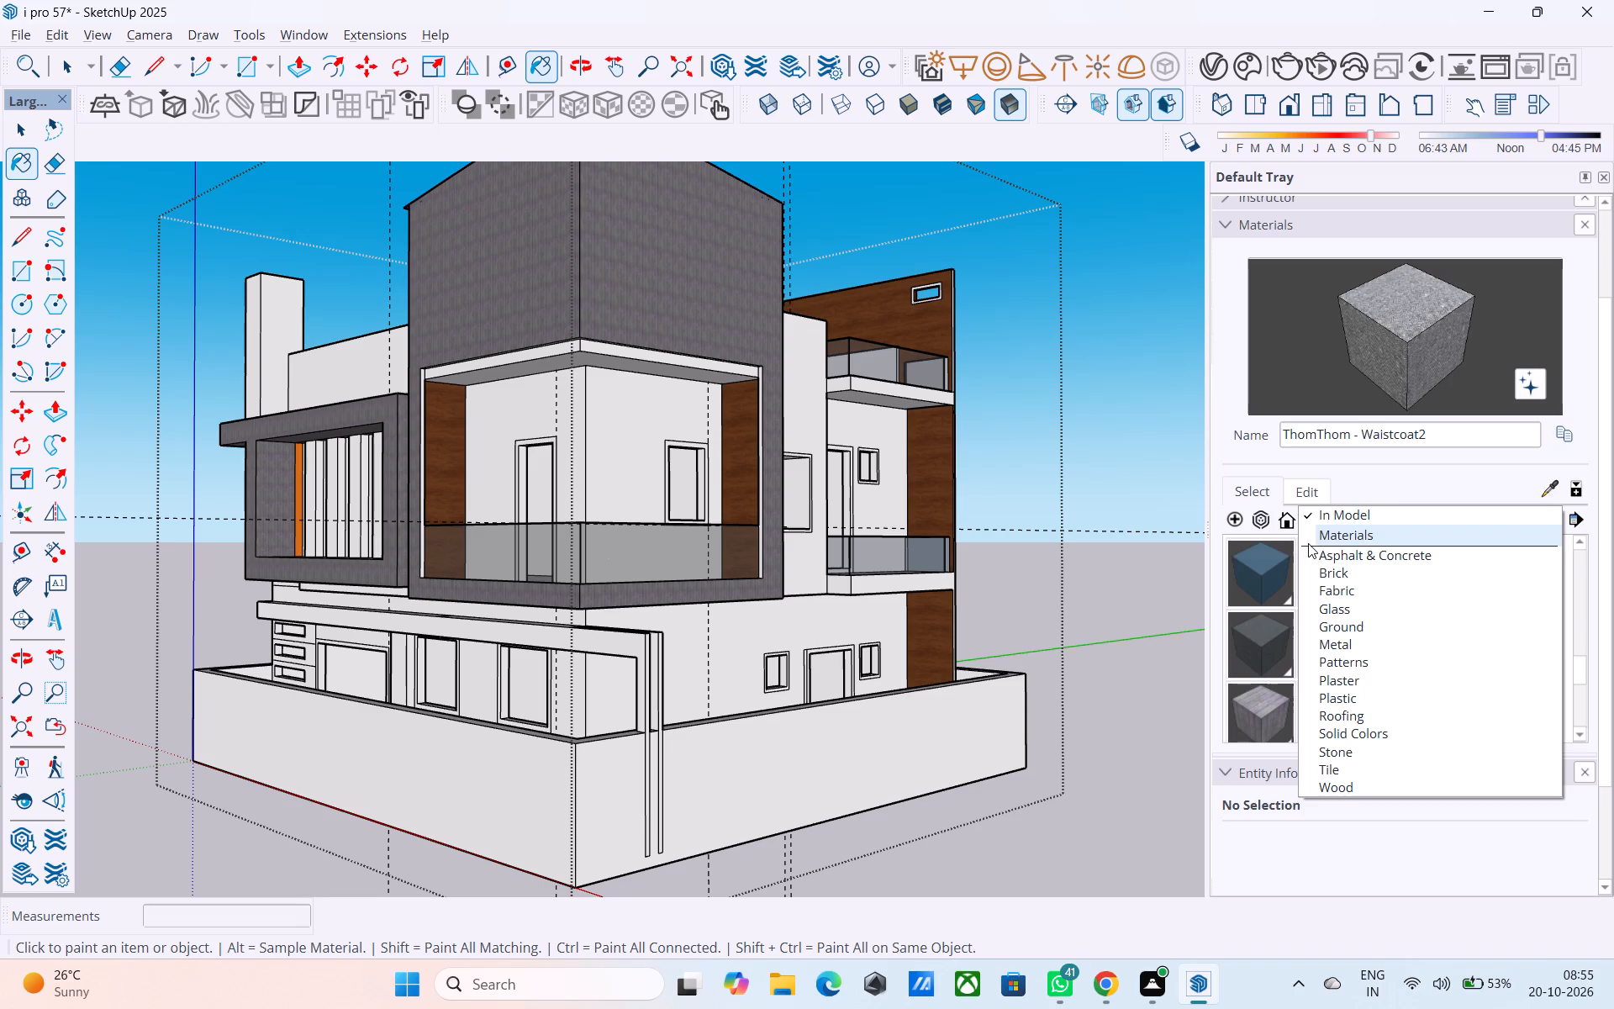
pyautogui.click(1318, 647)
pyautogui.click(1269, 584)
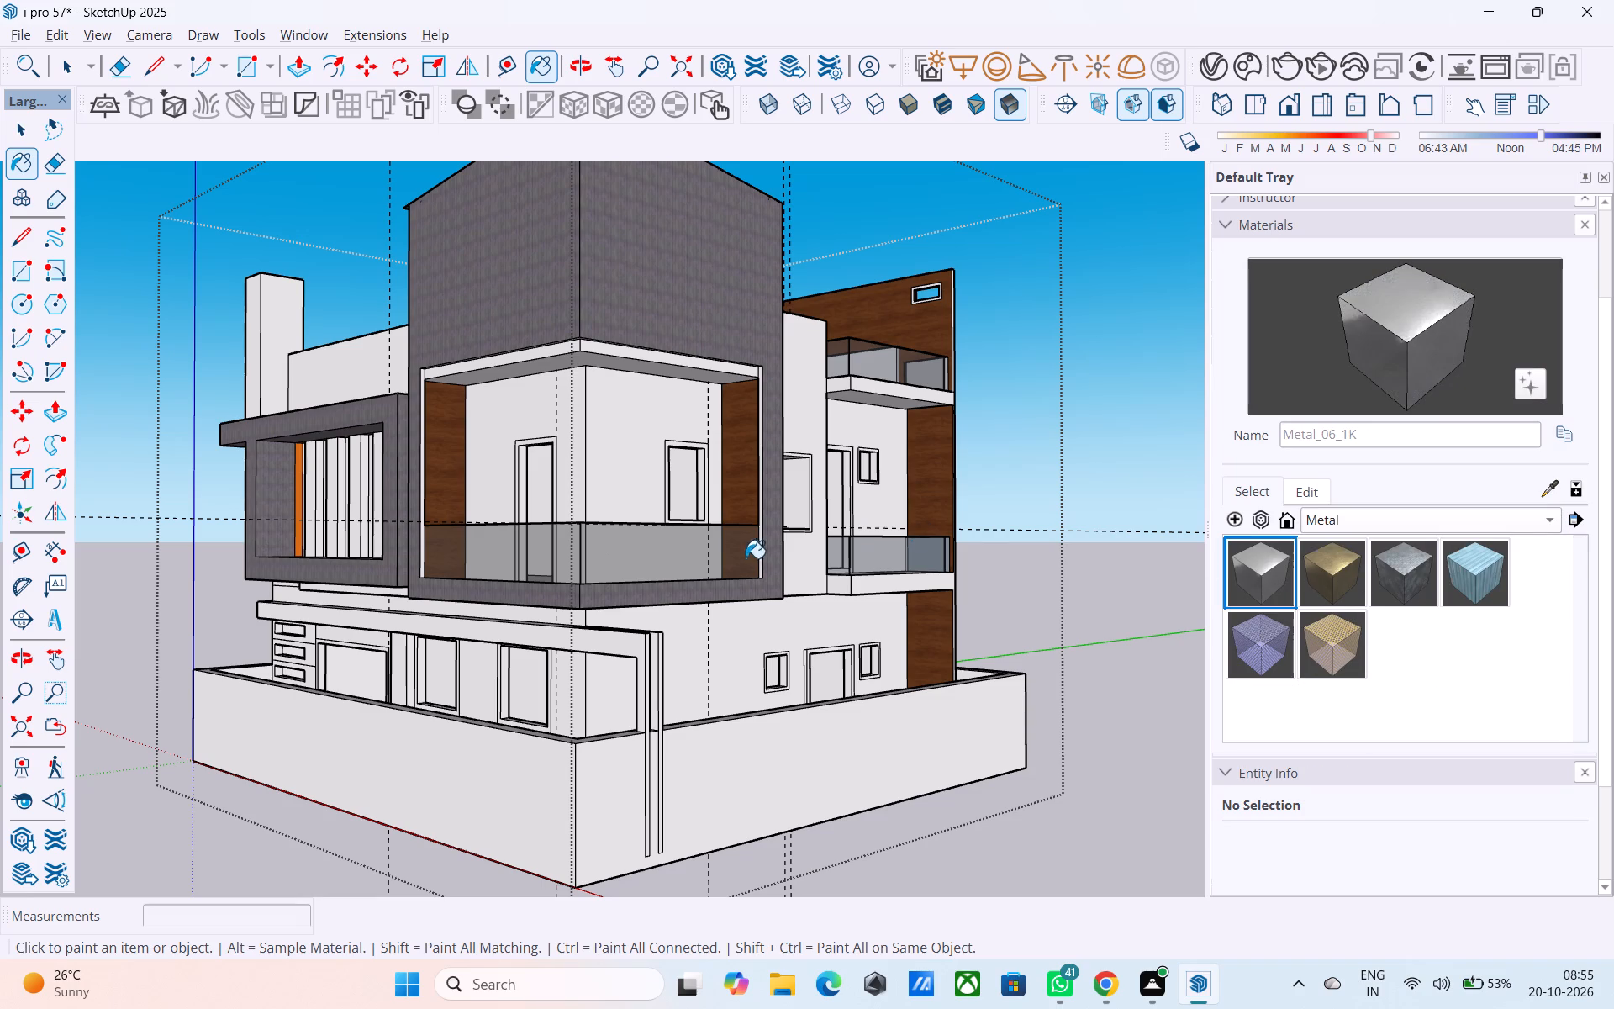
pyautogui.scroll(7, 618, 624)
pyautogui.click(621, 644)
pyautogui.scroll(-5, 648, 647)
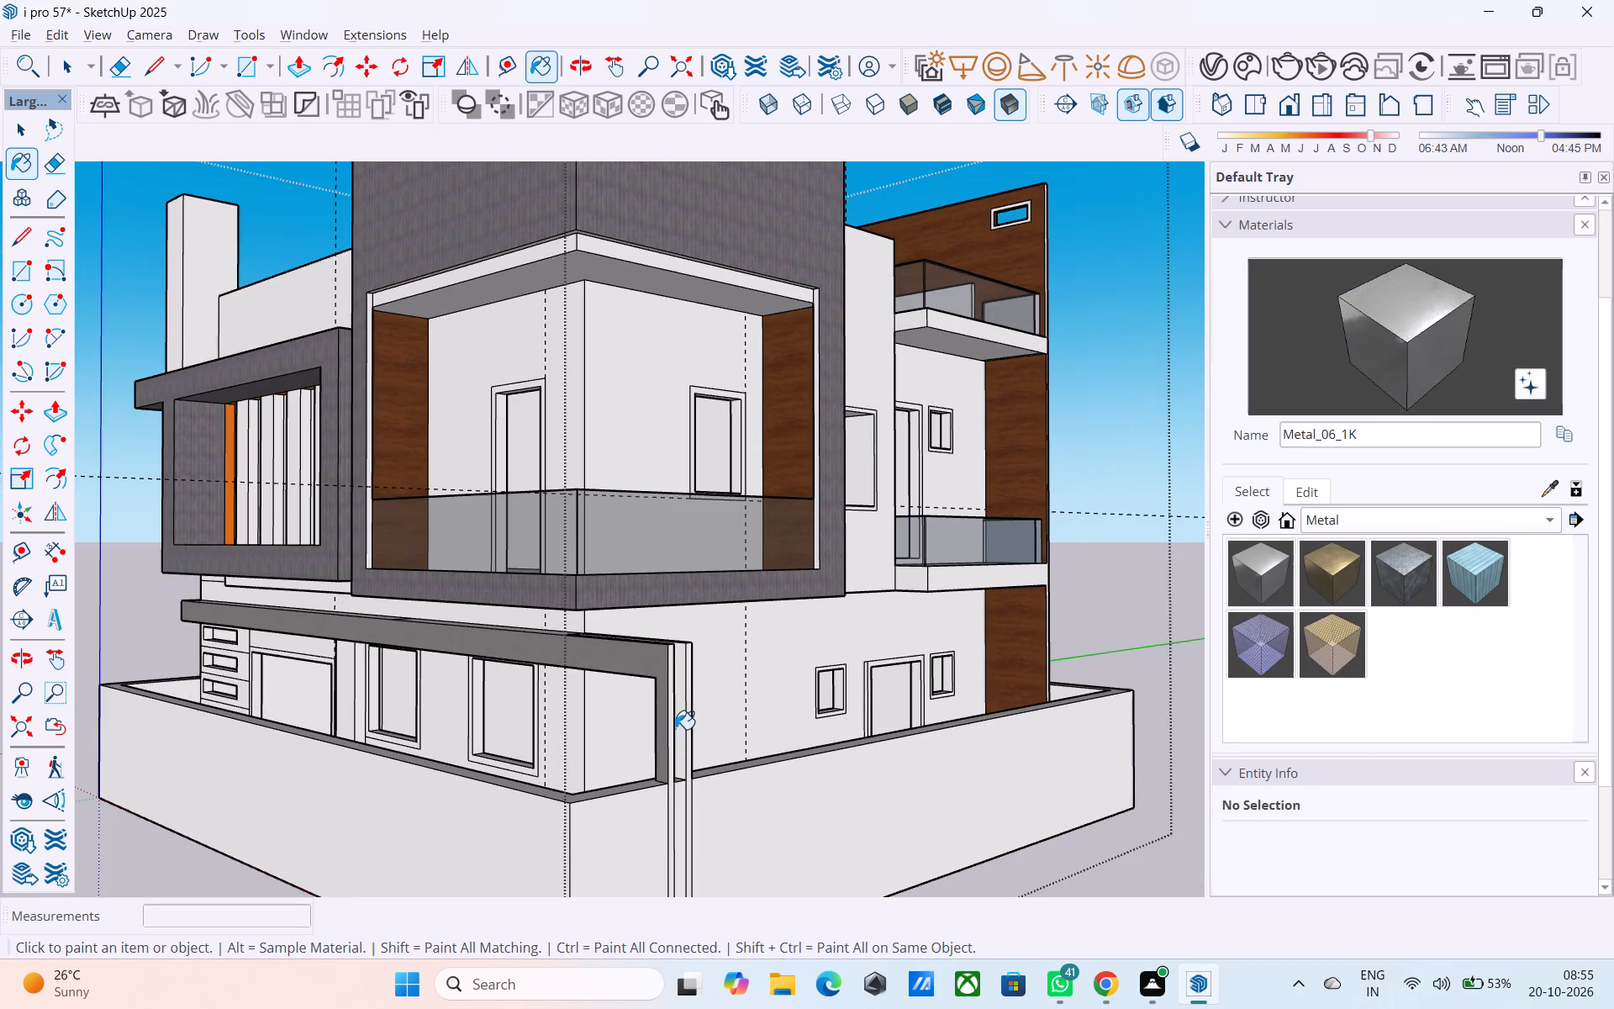
pyautogui.scroll(8, 658, 780)
pyautogui.click(715, 567)
# Paint the narrow outer side faces of both corner posts with Metal_06_1K.
pyautogui.moveTo(715, 567); pyautogui.dragTo(620, 584, button='middle')
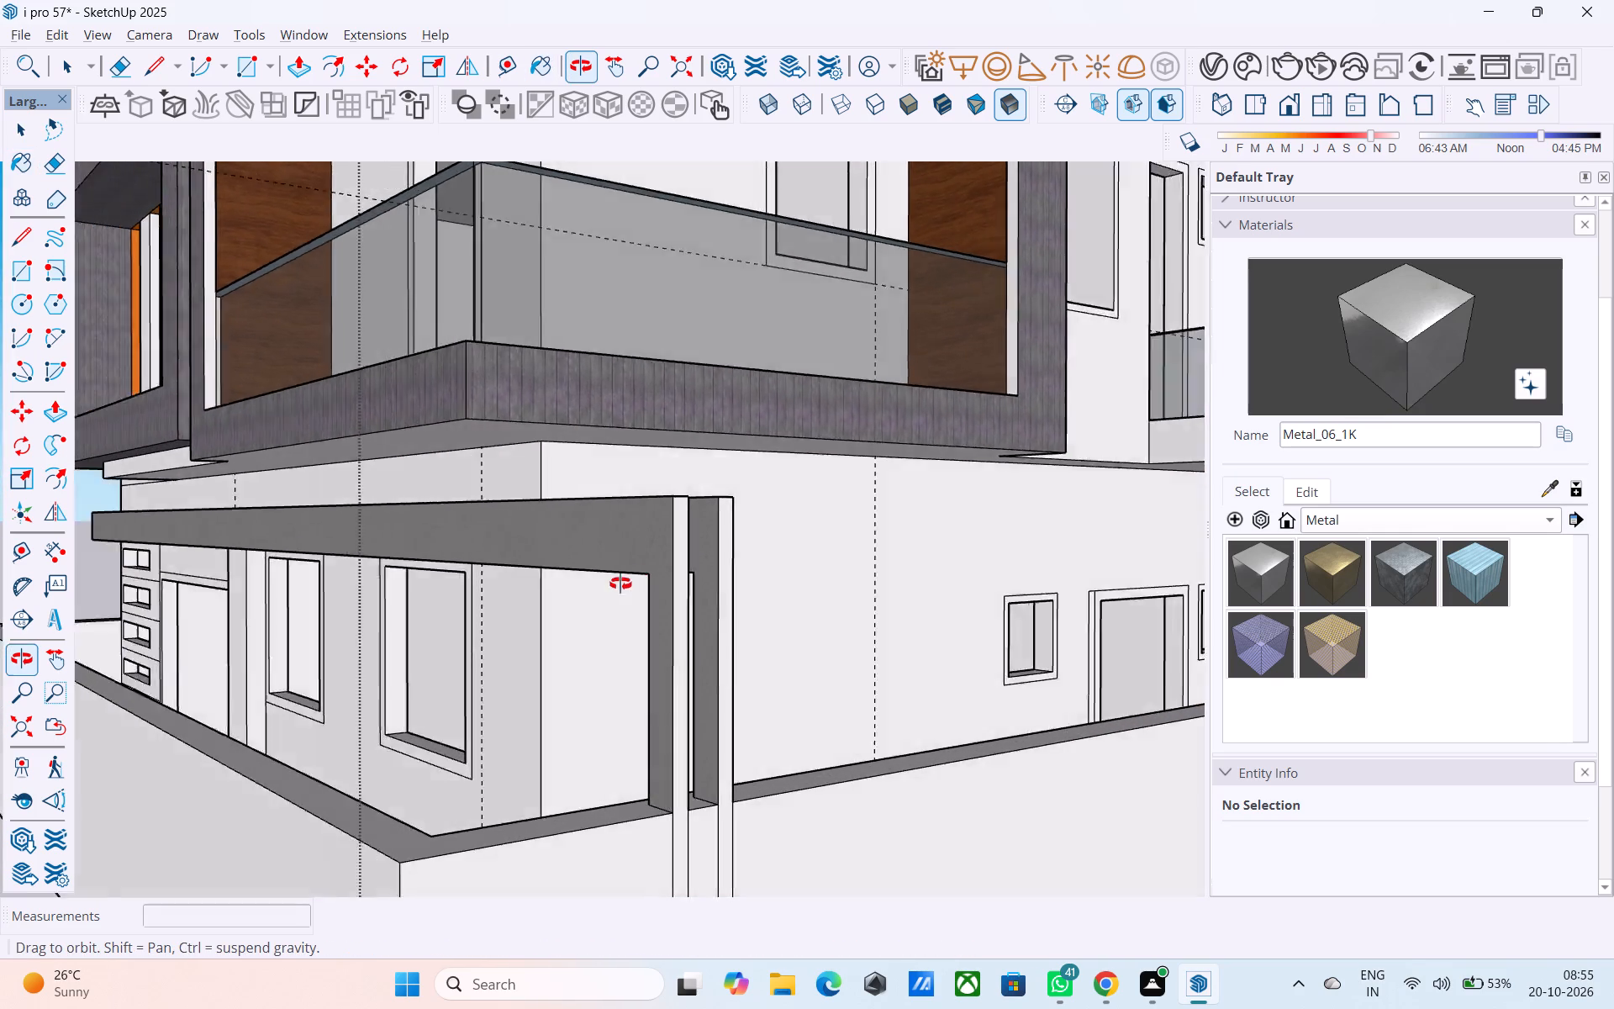
pyautogui.moveTo(620, 584); pyautogui.dragTo(264, 645, button='middle')
pyautogui.moveTo(569, 565); pyautogui.dragTo(511, 538, button='middle')
pyautogui.scroll(1, 512, 538)
pyautogui.click(329, 311)
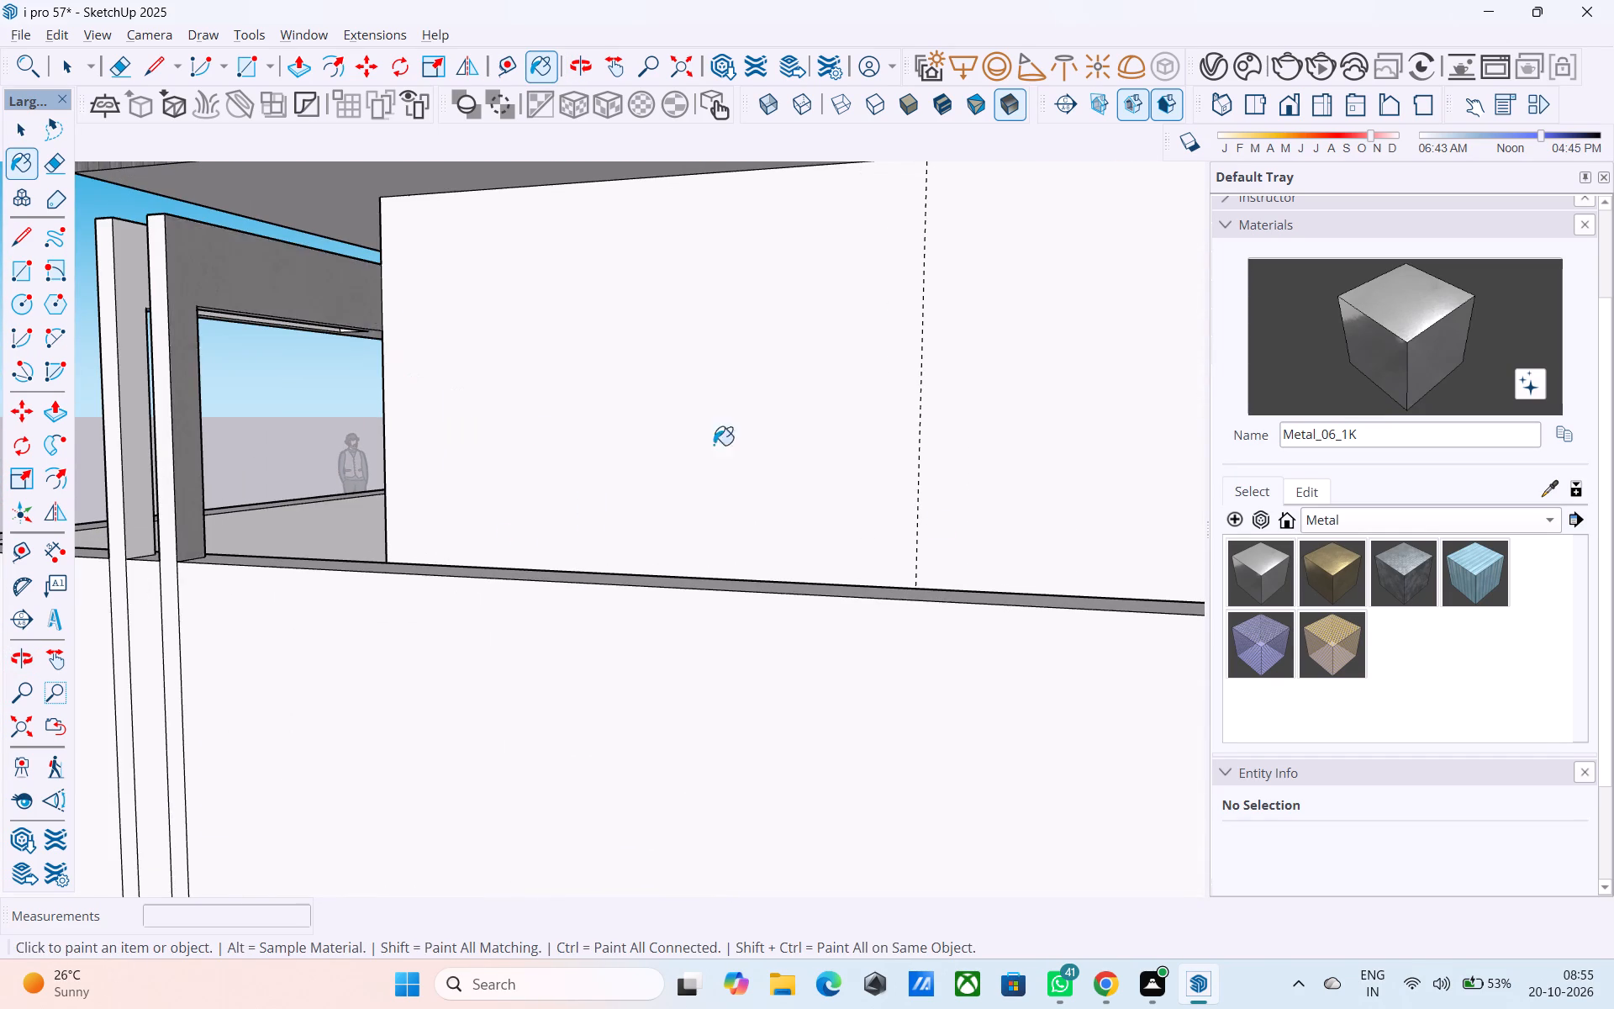
pyautogui.scroll(-6, 959, 547)
pyautogui.scroll(8, 463, 443)
pyautogui.click(492, 372)
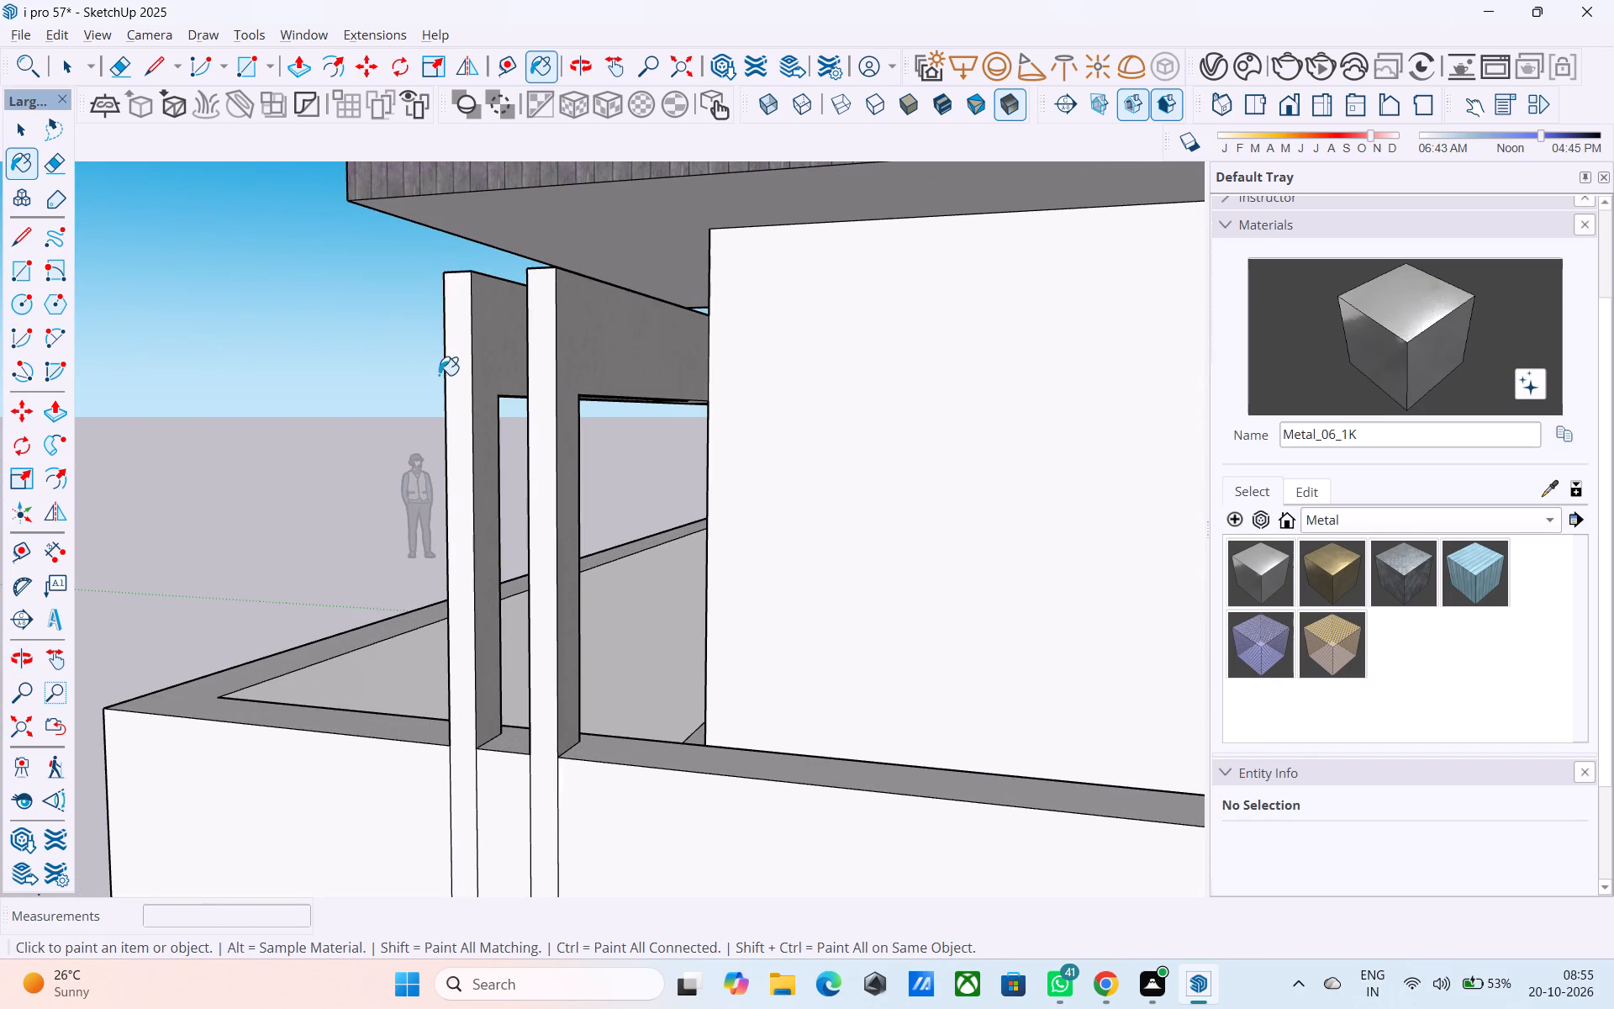
pyautogui.click(452, 369)
pyautogui.click(532, 349)
pyautogui.scroll(-10, 531, 349)
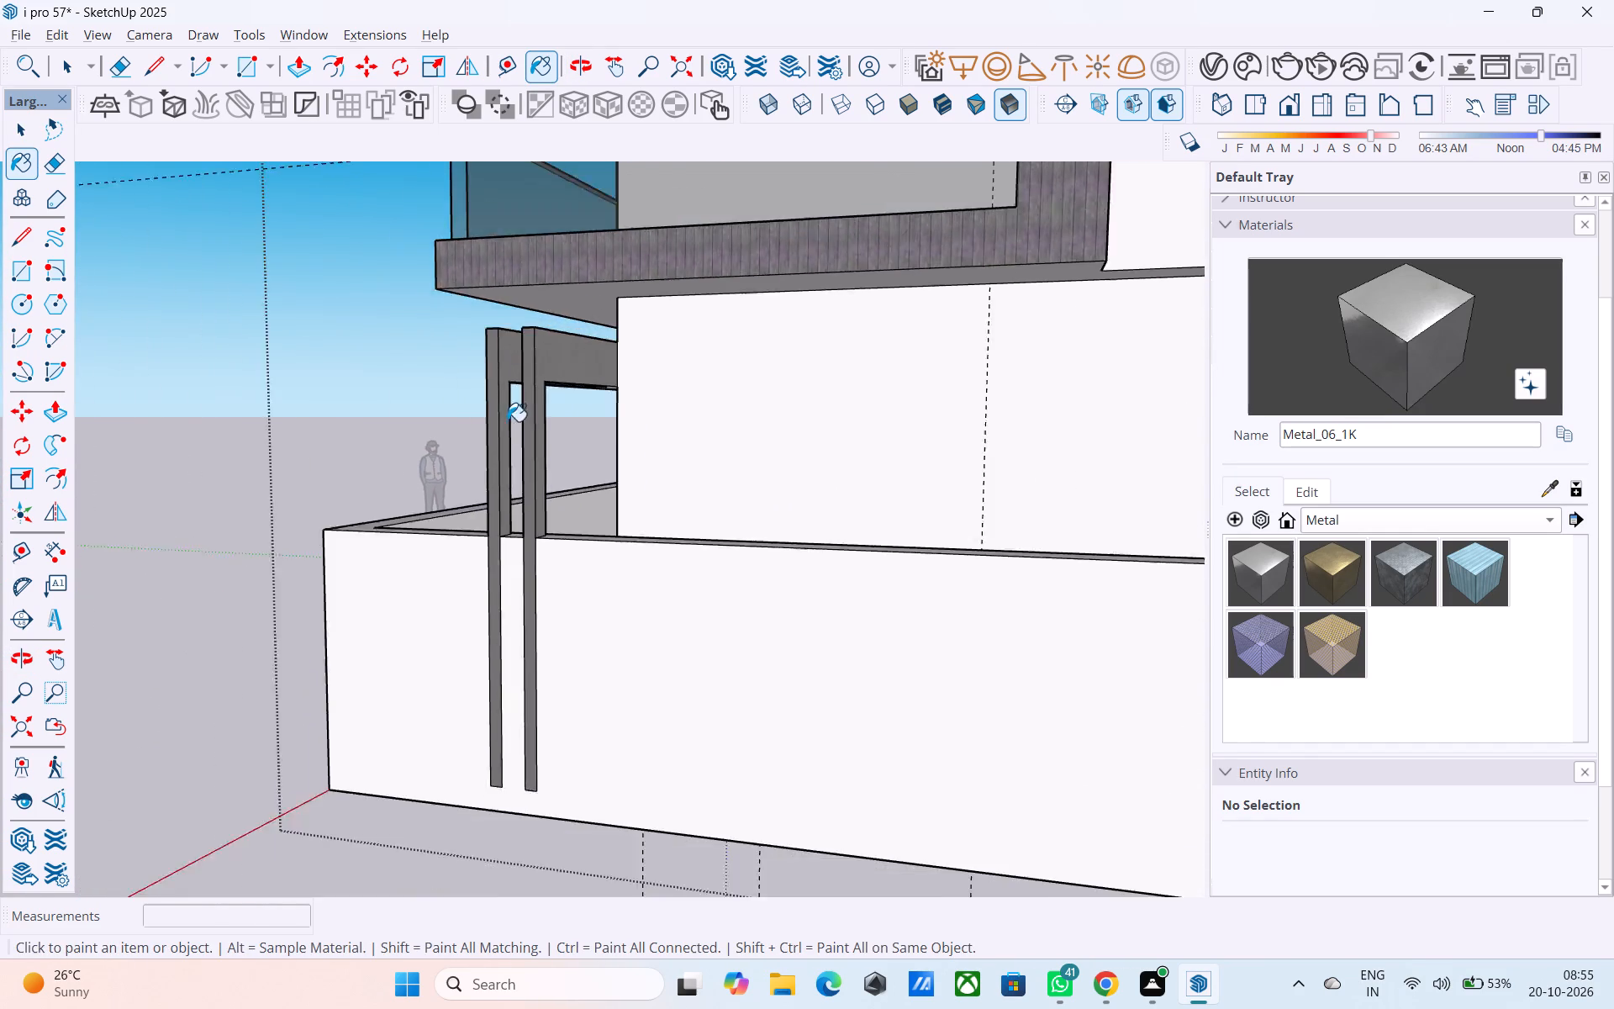
# Paint the top face of the front beam near the corner with Metal_06_1K.
pyautogui.moveTo(513, 443); pyautogui.dragTo(903, 559, button='middle')
pyautogui.moveTo(639, 562); pyautogui.dragTo(812, 582, button='middle')
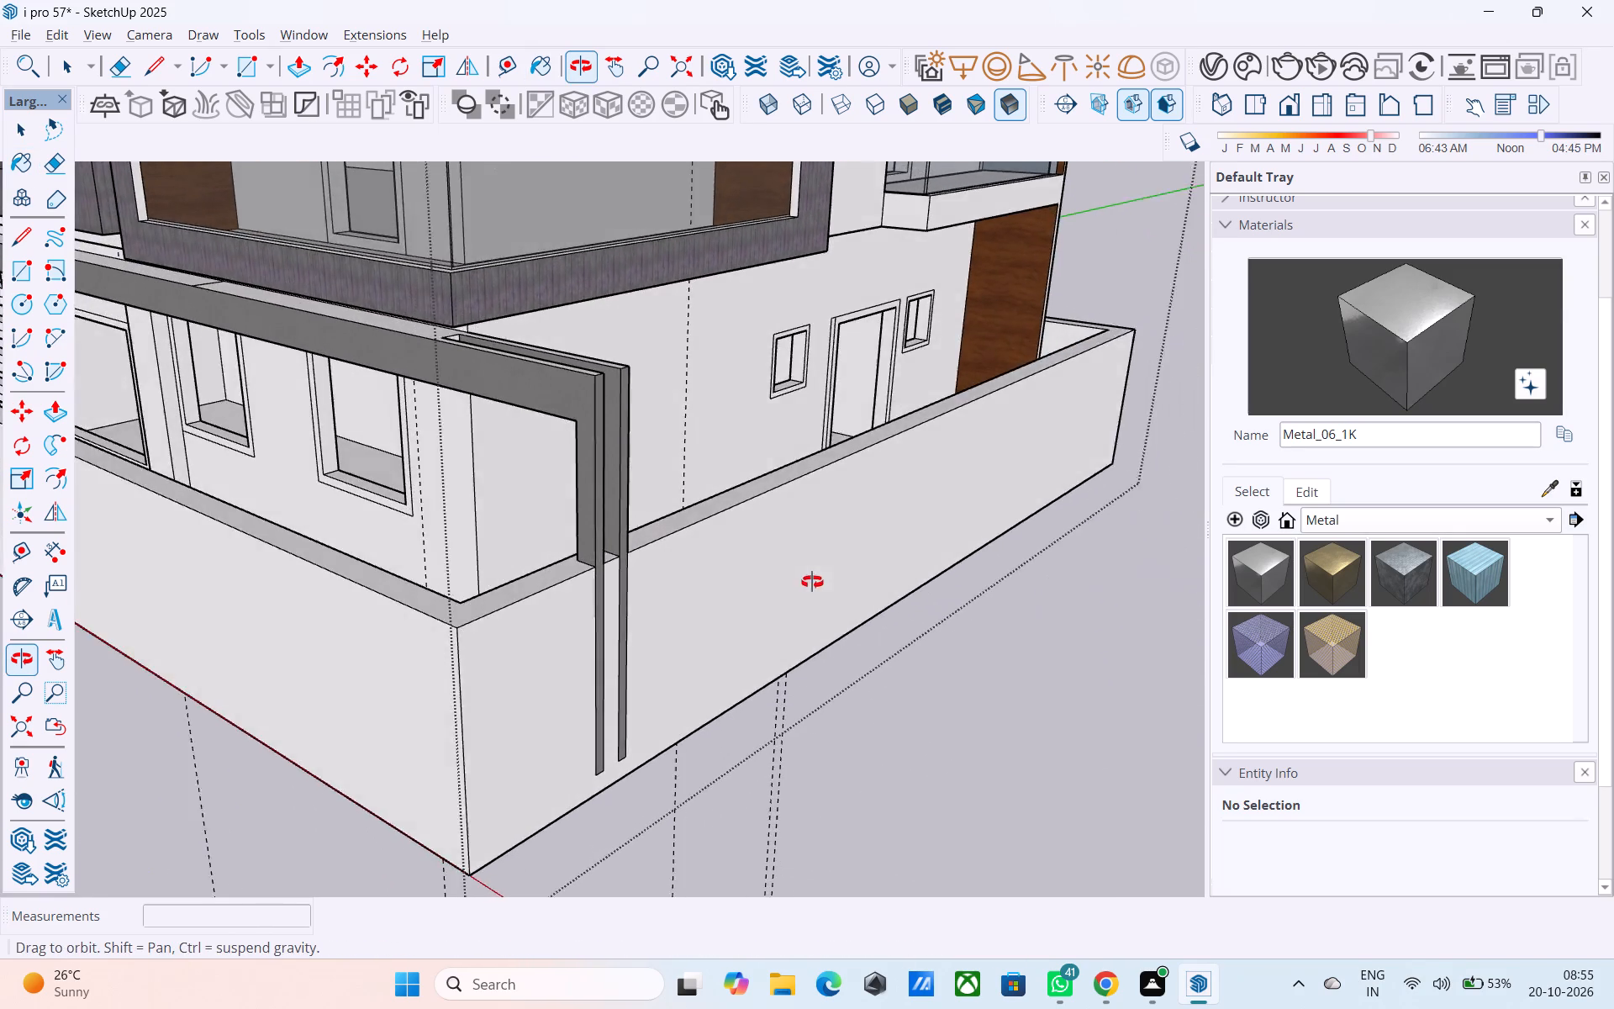
pyautogui.moveTo(812, 582); pyautogui.dragTo(812, 583, button='middle')
pyautogui.scroll(-4, 824, 585)
pyautogui.moveTo(725, 538); pyautogui.dragTo(704, 598, button='middle')
pyautogui.scroll(12, 627, 547)
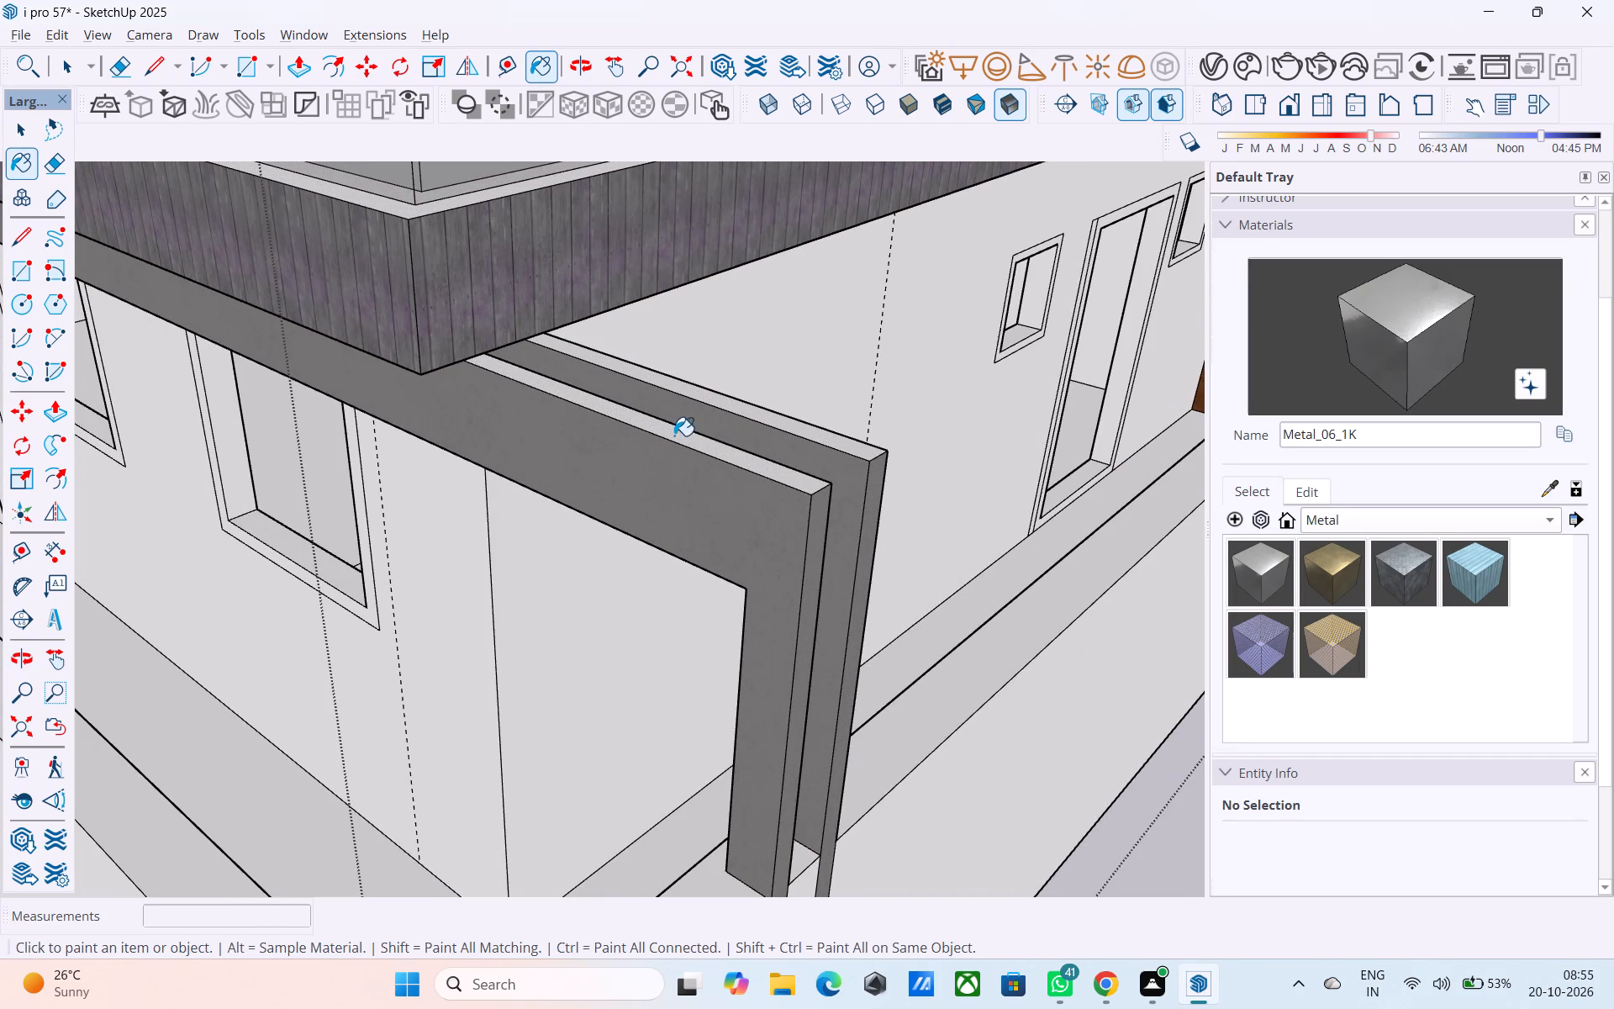
pyautogui.click(674, 438)
pyautogui.scroll(-4, 714, 410)
pyautogui.scroll(1, 720, 419)
pyautogui.scroll(-10, 815, 504)
# Paint the top and end faces of the front beam at its far end with Metal_06_1K.
pyautogui.moveTo(636, 550); pyautogui.dragTo(811, 452, button='middle')
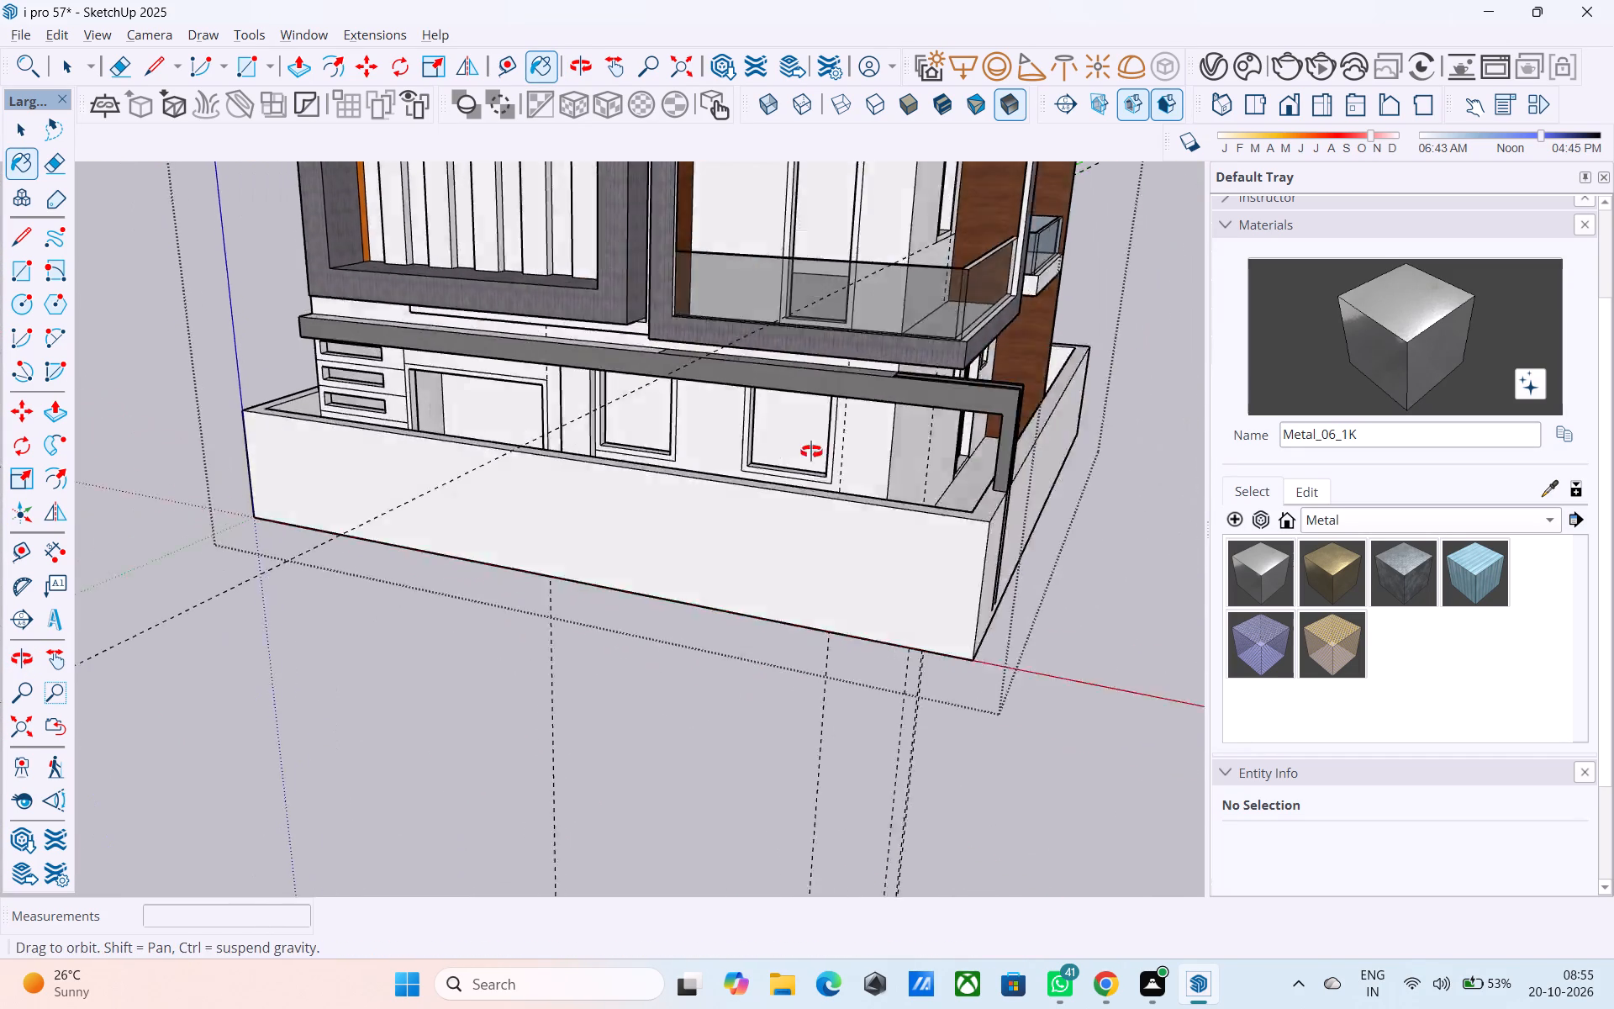
pyautogui.moveTo(811, 452); pyautogui.dragTo(1191, 453, button='middle')
pyautogui.moveTo(541, 413); pyautogui.dragTo(800, 481, button='middle')
pyautogui.scroll(8, 752, 456)
pyautogui.click(554, 380)
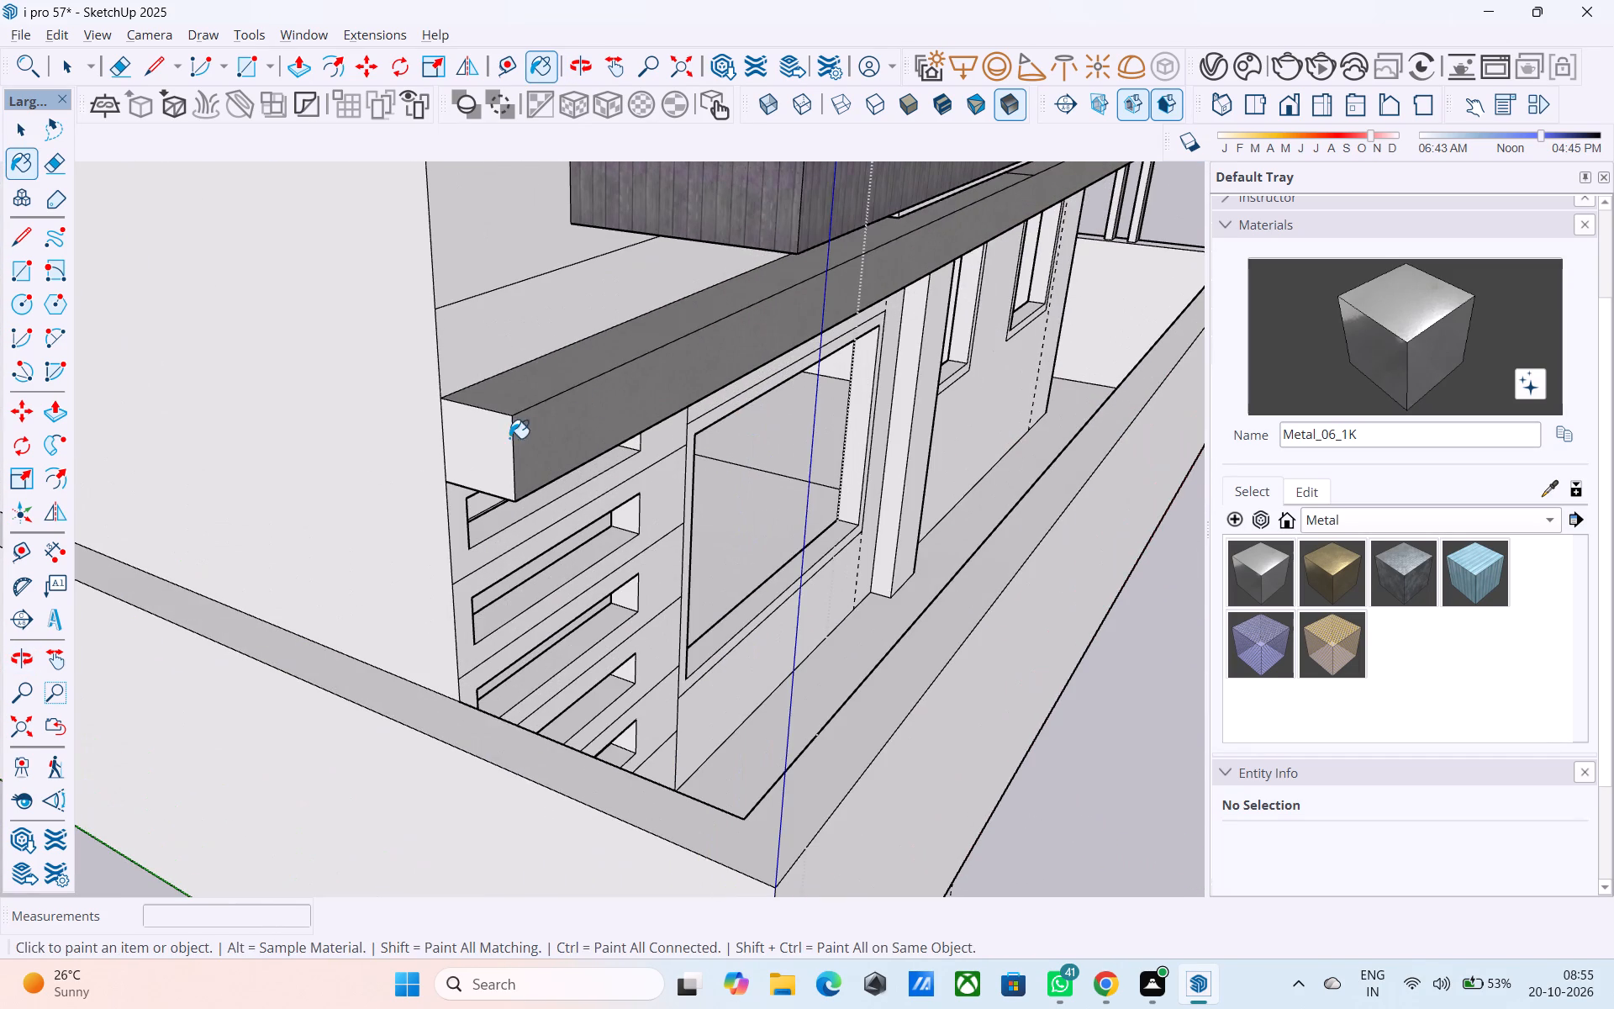
pyautogui.click(505, 434)
# Paint the underside of the front beam above the ground-floor wall with Metal_06_1K.
pyautogui.scroll(-5, 630, 423)
pyautogui.moveTo(635, 445); pyautogui.dragTo(413, 422, button='middle')
pyautogui.scroll(-5, 903, 489)
pyautogui.moveTo(659, 478); pyautogui.dragTo(623, 421, button='middle')
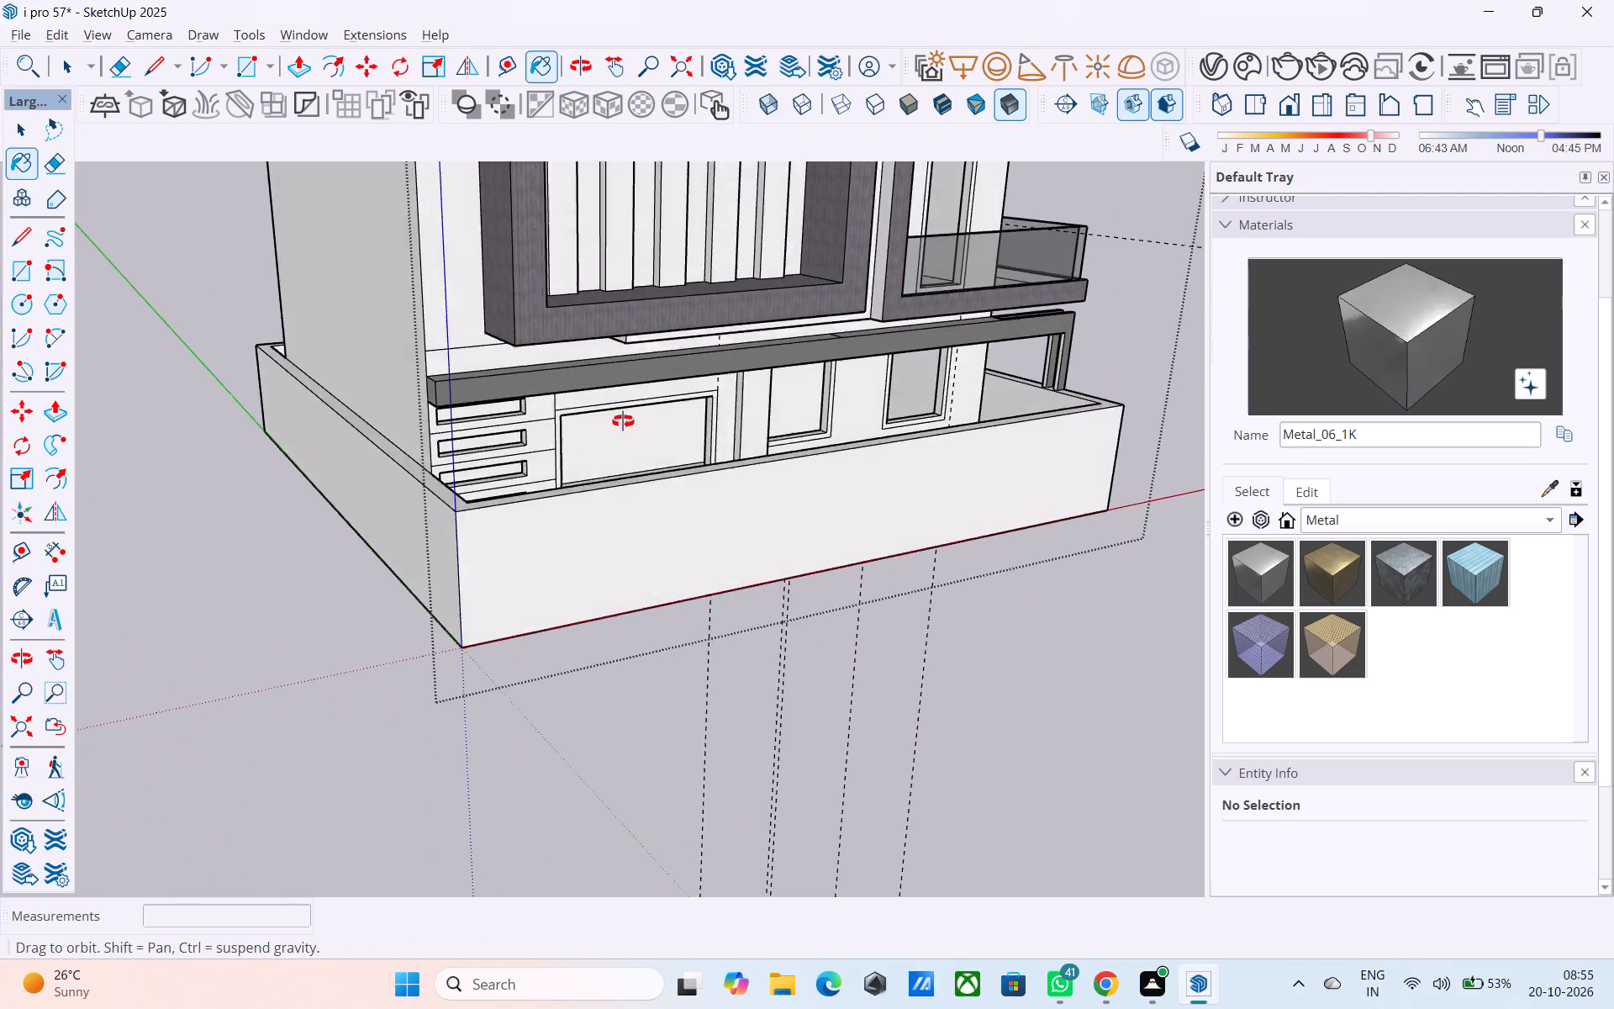
pyautogui.moveTo(623, 421); pyautogui.dragTo(564, 277, button='middle')
pyautogui.scroll(13, 558, 266)
pyautogui.moveTo(538, 264); pyautogui.dragTo(523, 255, button='middle')
pyautogui.click(353, 230)
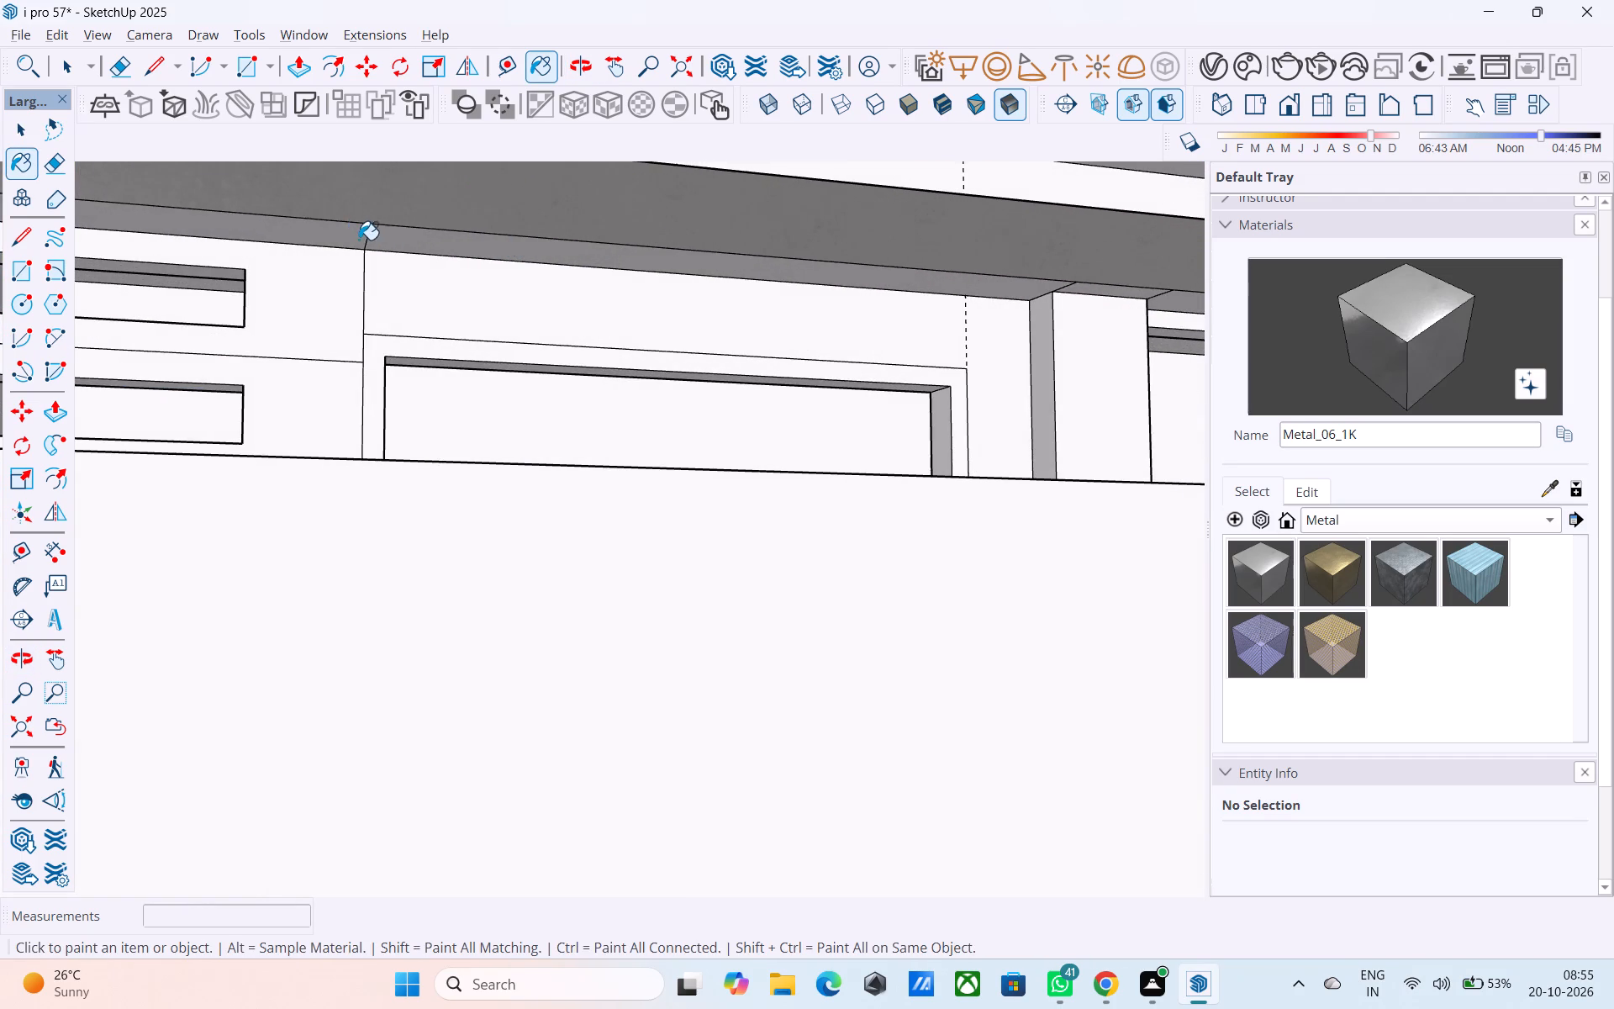
pyautogui.click(377, 234)
# Erase the short cross edges dividing the beam's underside around the first framed window.
pyautogui.scroll(-4, 208, 307)
pyautogui.scroll(10, 1031, 298)
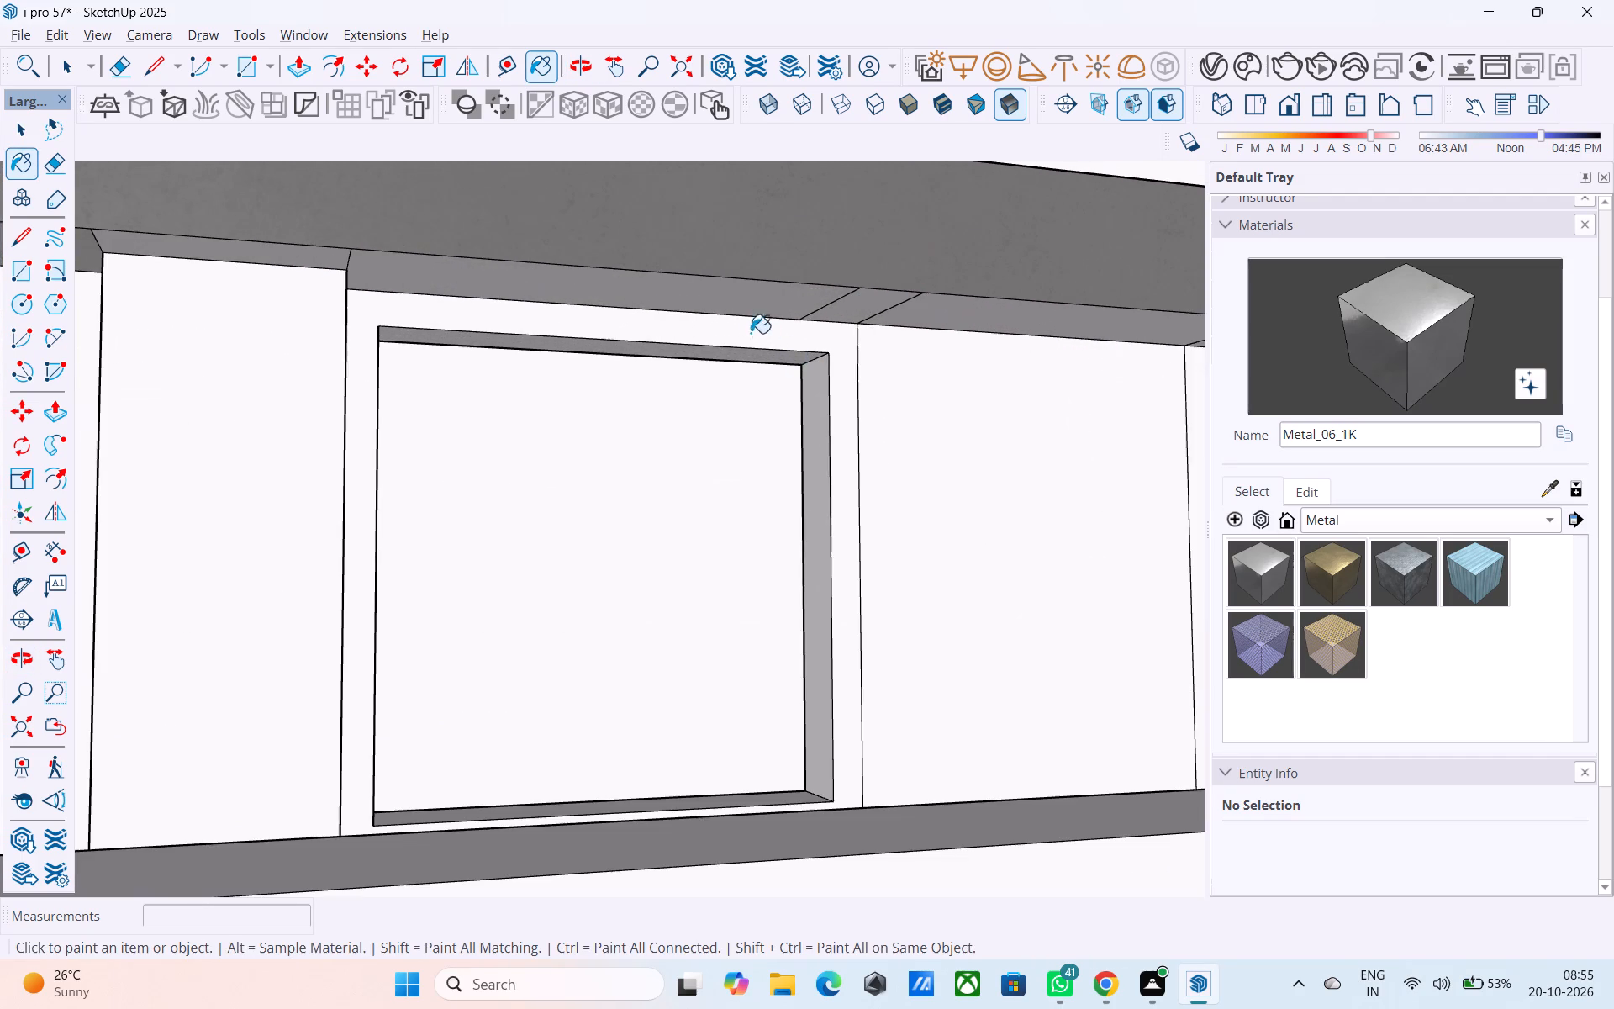
pyautogui.scroll(-5, 741, 320)
pyautogui.moveTo(755, 327); pyautogui.dragTo(762, 307, button='middle')
pyautogui.scroll(4, 671, 333)
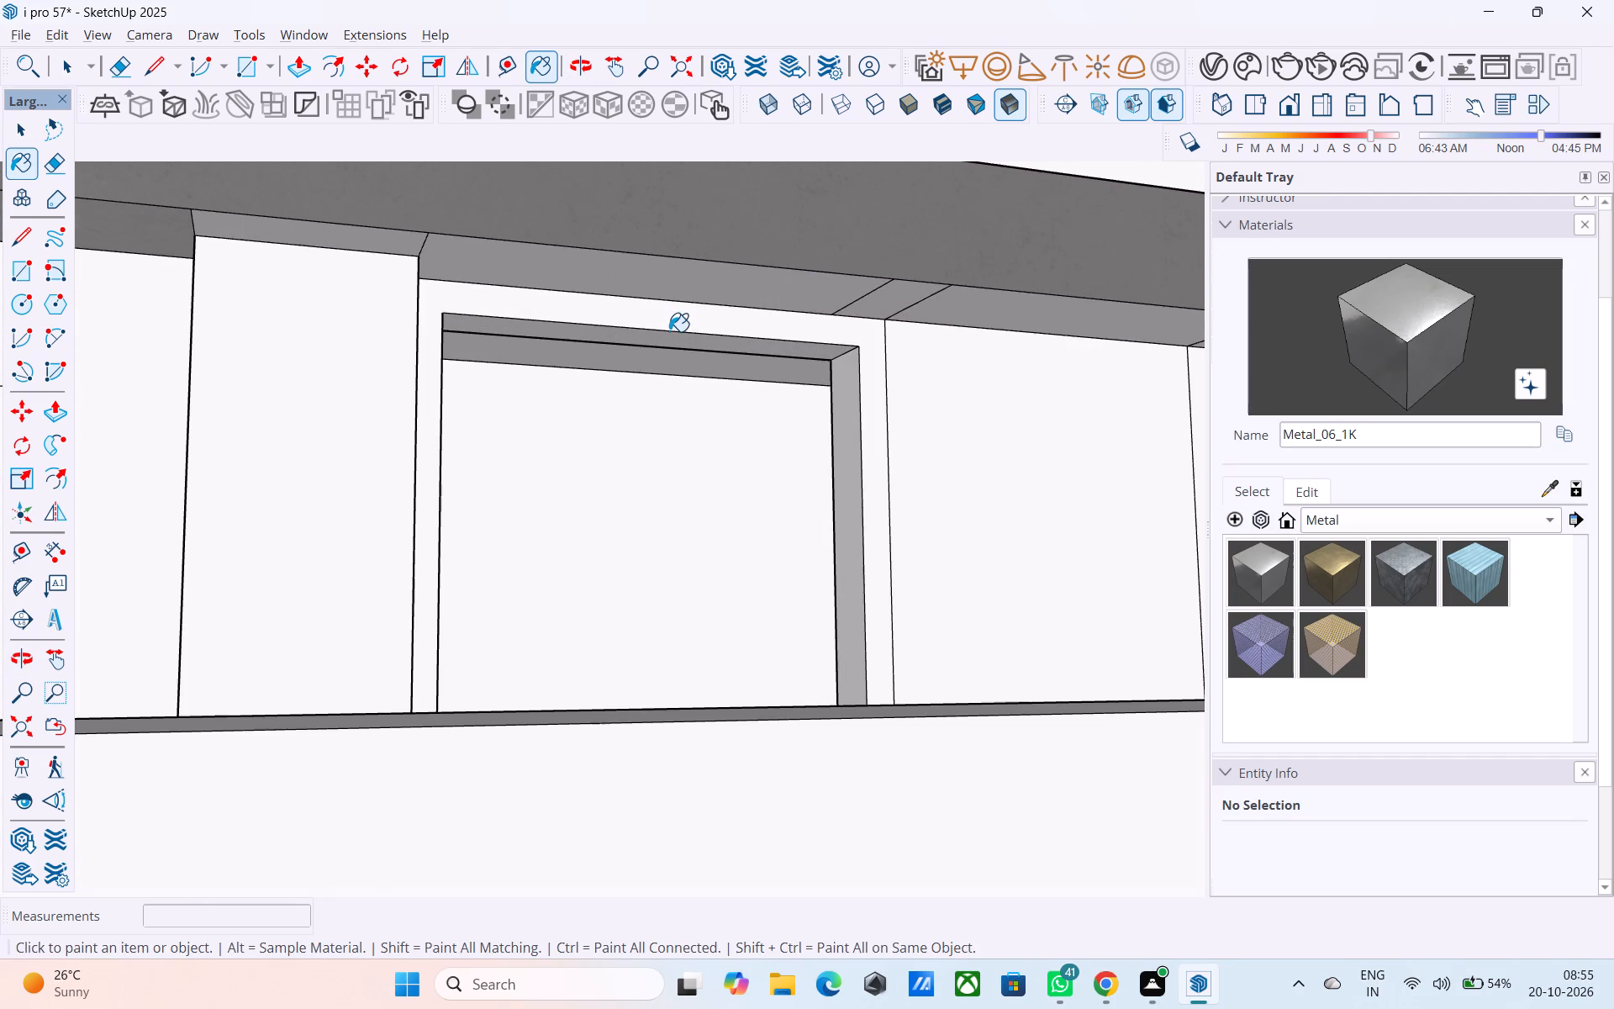
pyautogui.moveTo(665, 327); pyautogui.dragTo(680, 277, button='middle')
pyautogui.press('e')
pyautogui.moveTo(214, 200); pyautogui.dragTo(197, 193)
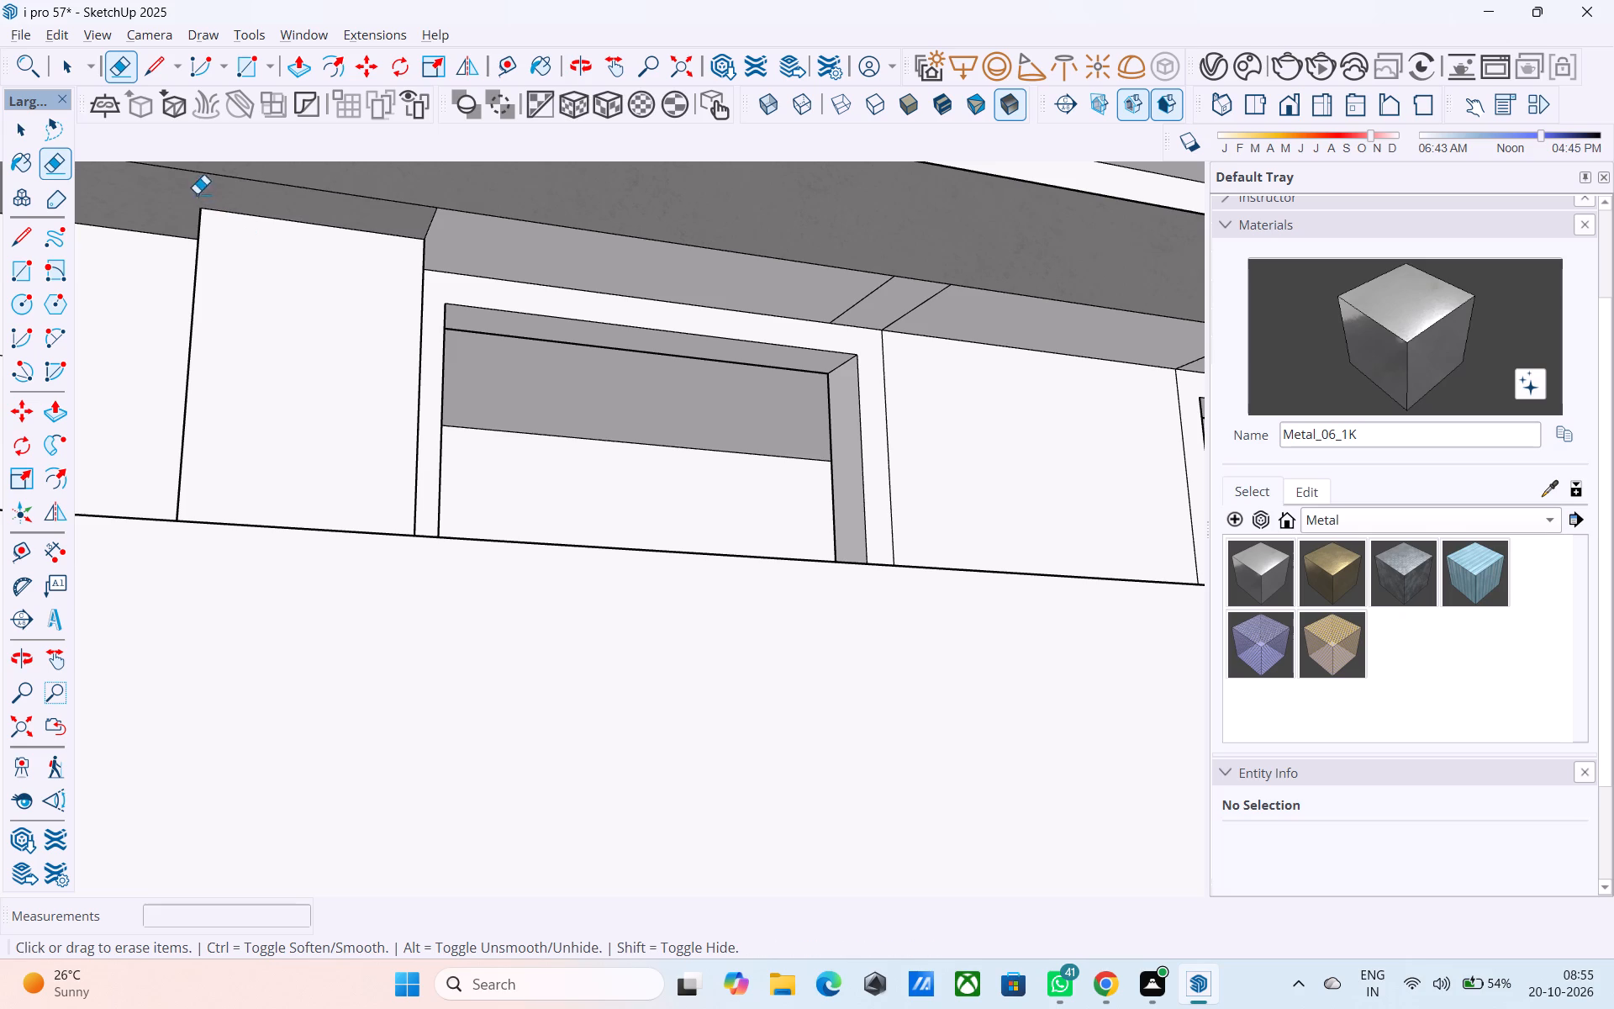
pyautogui.moveTo(437, 225); pyautogui.dragTo(419, 218)
pyautogui.moveTo(889, 293); pyautogui.dragTo(867, 288)
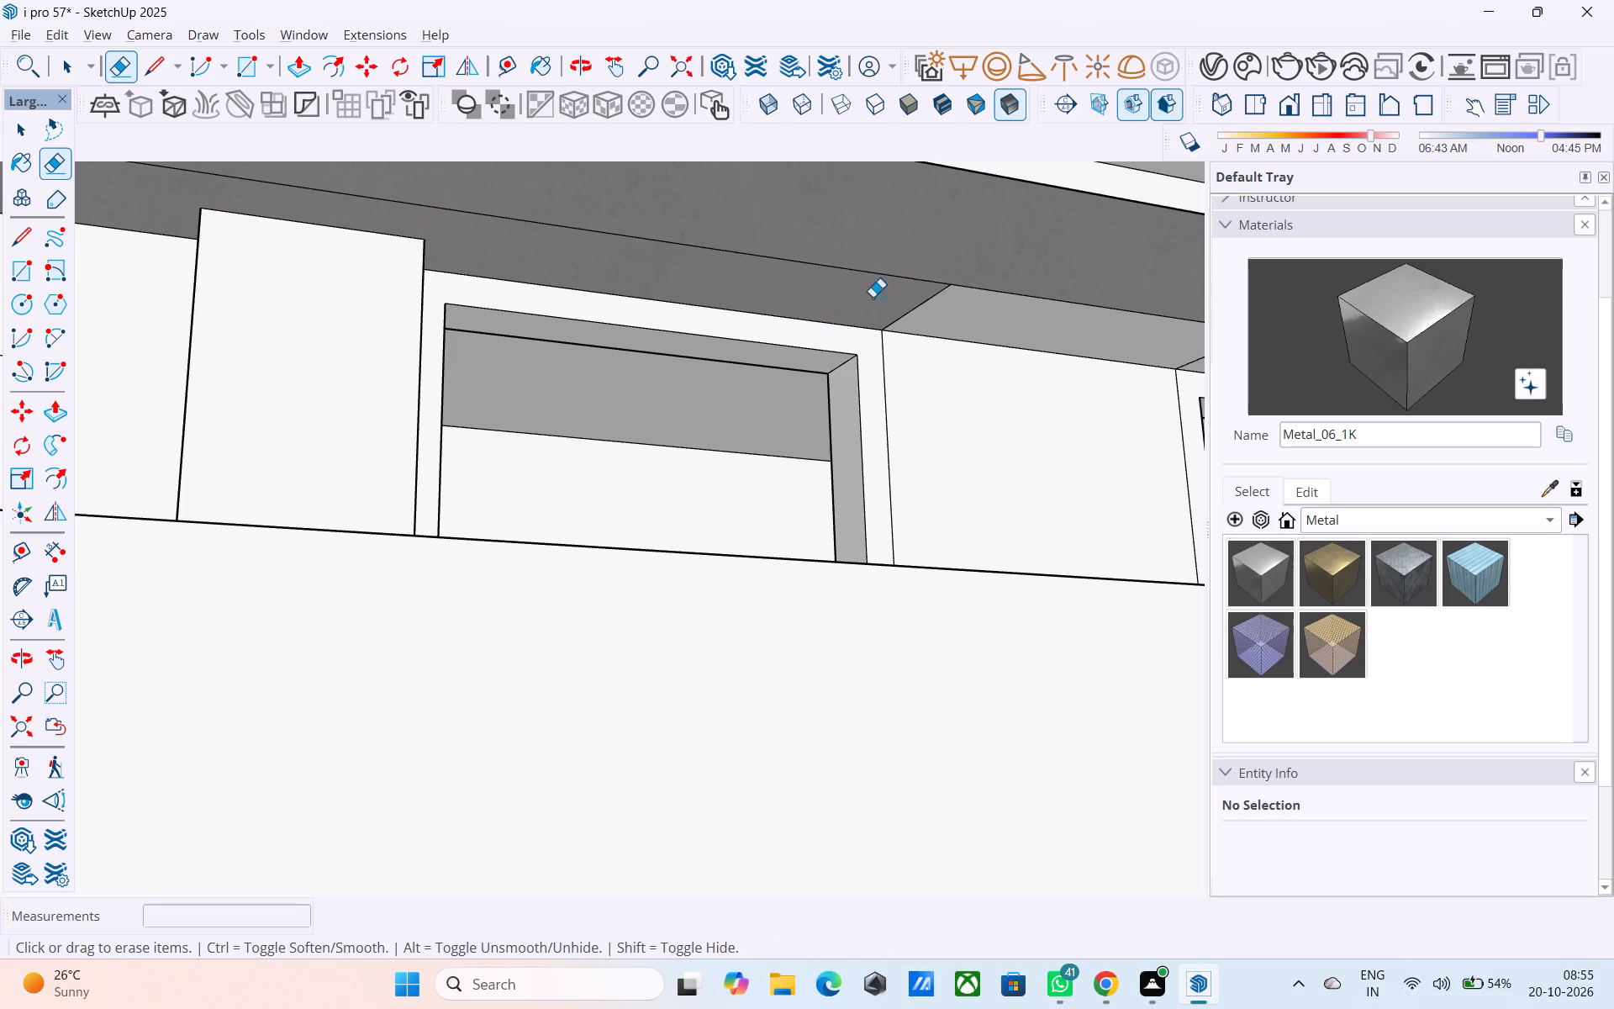
pyautogui.moveTo(910, 311); pyautogui.dragTo(925, 314)
# Erase the remaining short cross edges on the beam's underside around the window nearest the corner.
pyautogui.scroll(-10, 696, 378)
pyautogui.scroll(4, 927, 382)
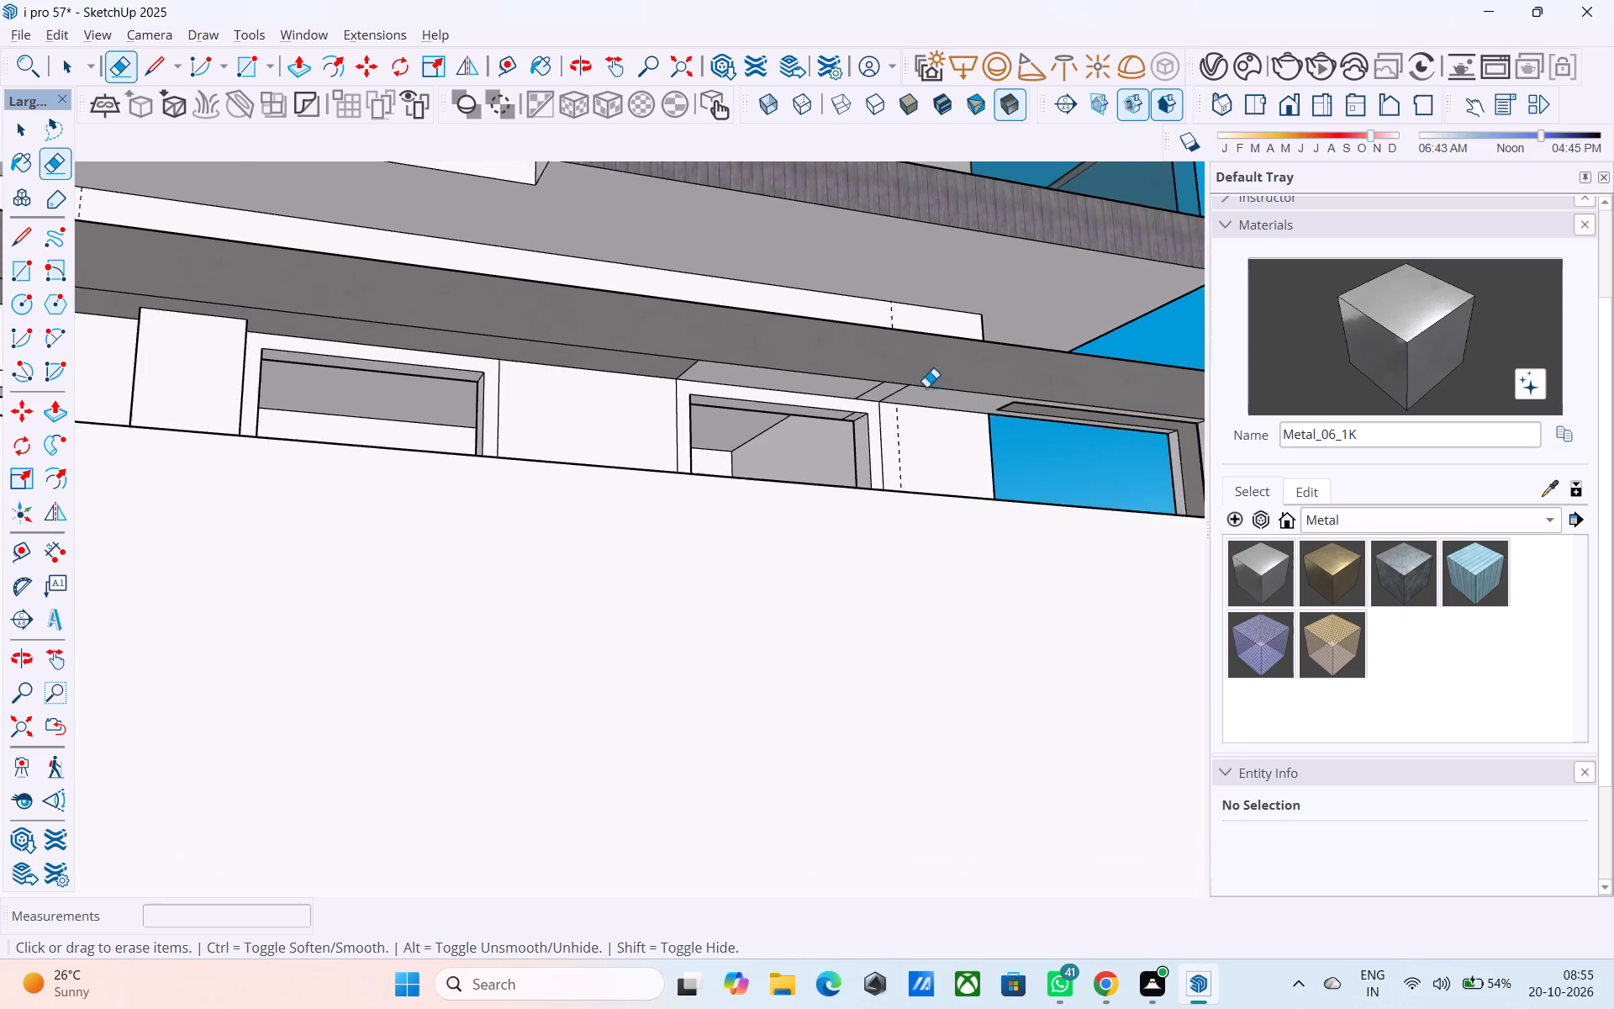
pyautogui.scroll(4, 926, 387)
pyautogui.moveTo(885, 404); pyautogui.dragTo(1107, 465, button='middle')
pyautogui.scroll(5, 1109, 466)
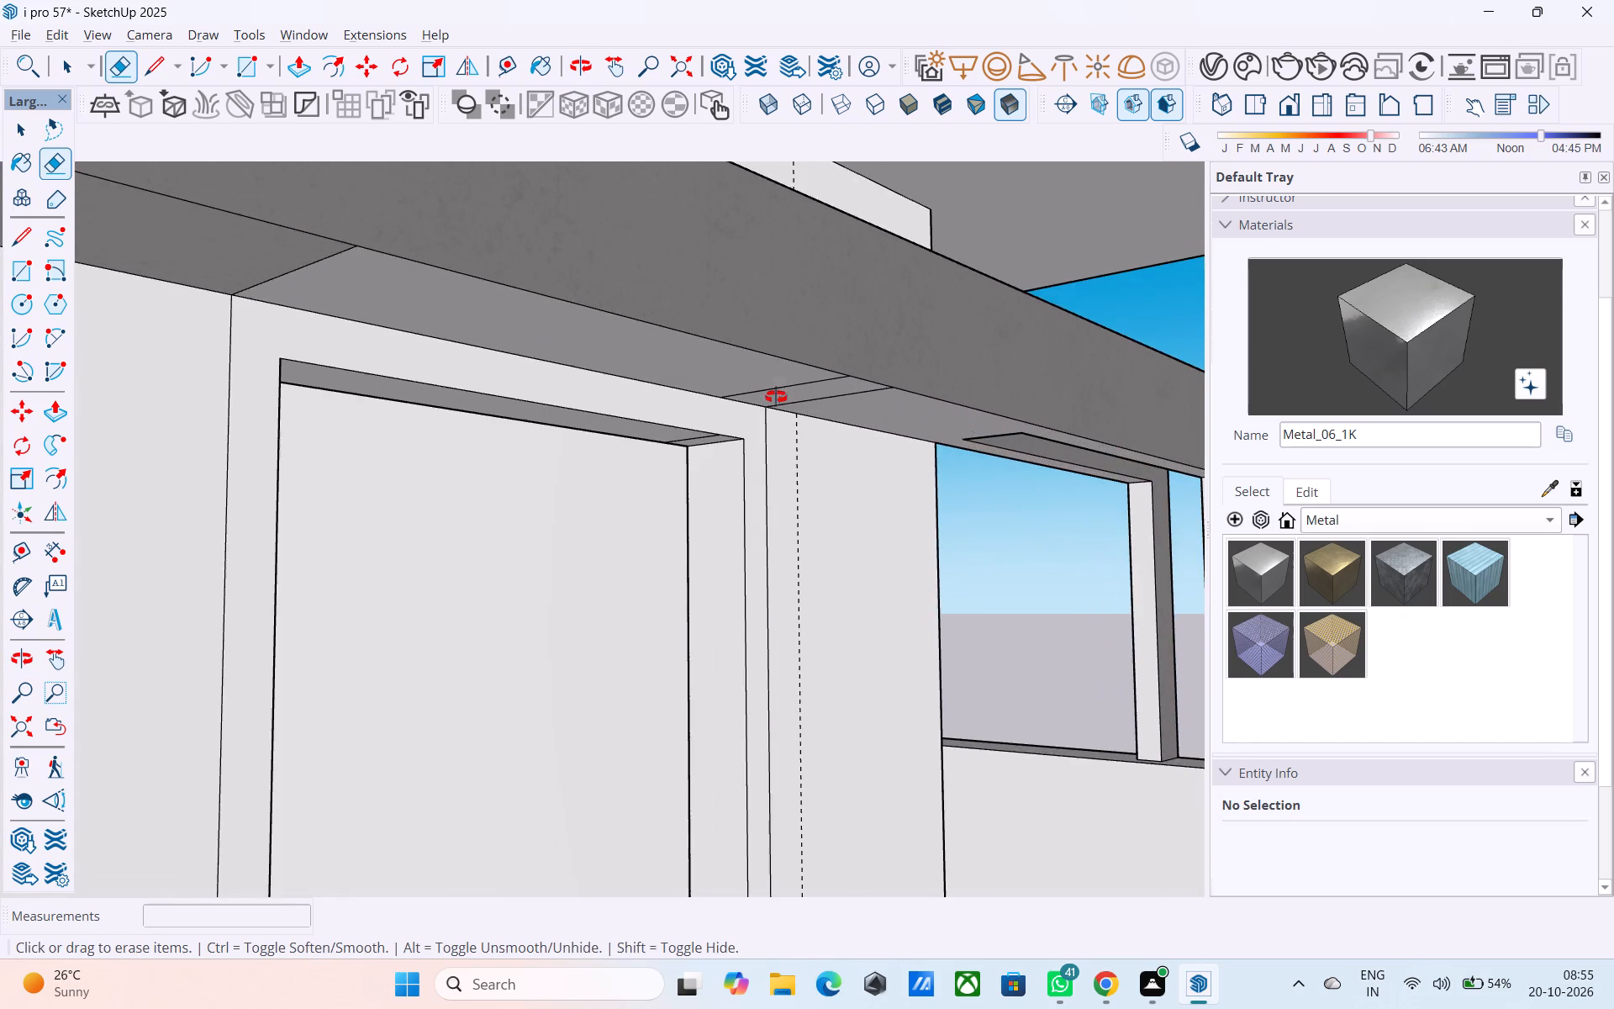
pyautogui.moveTo(777, 398); pyautogui.dragTo(851, 415, button='middle')
pyautogui.scroll(1, 848, 409)
pyautogui.click(828, 393)
pyautogui.moveTo(836, 406); pyautogui.dragTo(814, 395)
pyautogui.moveTo(815, 398); pyautogui.dragTo(793, 389)
pyautogui.moveTo(334, 235); pyautogui.dragTo(361, 261)
pyautogui.scroll(-5, 451, 314)
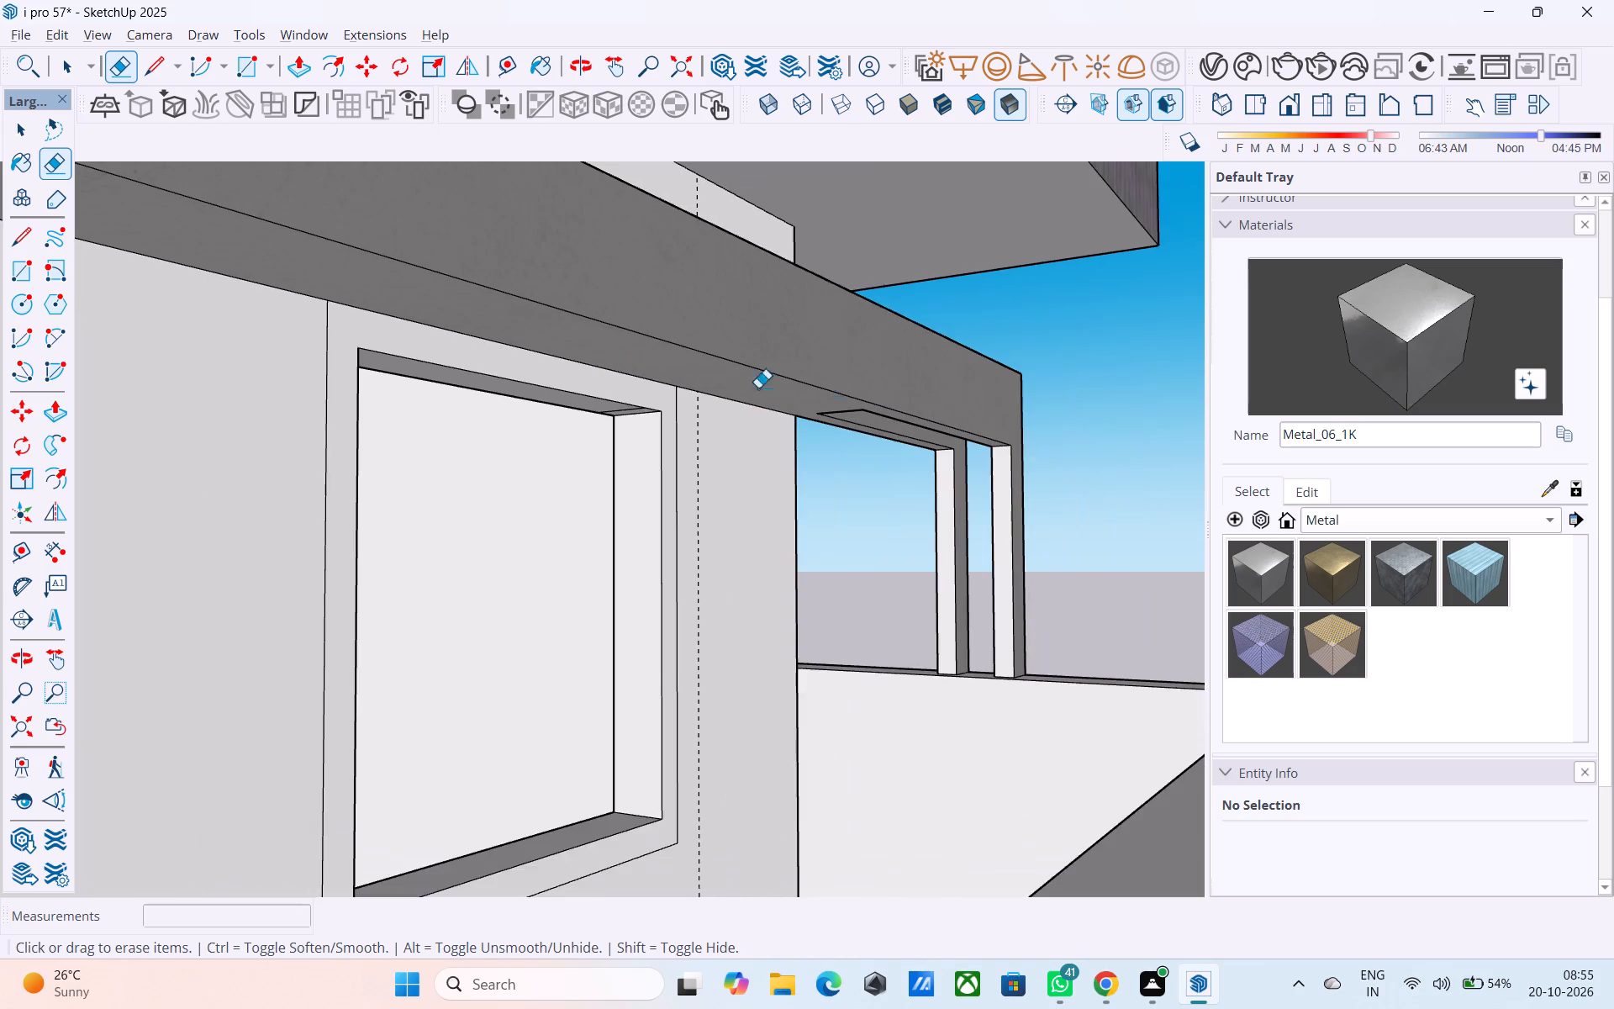
# Inspect the beam's underside at the open corner, and review the painted beam along the front facade.
pyautogui.scroll(8, 877, 404)
pyautogui.moveTo(835, 415); pyautogui.dragTo(673, 319, button='middle')
pyautogui.scroll(6, 763, 370)
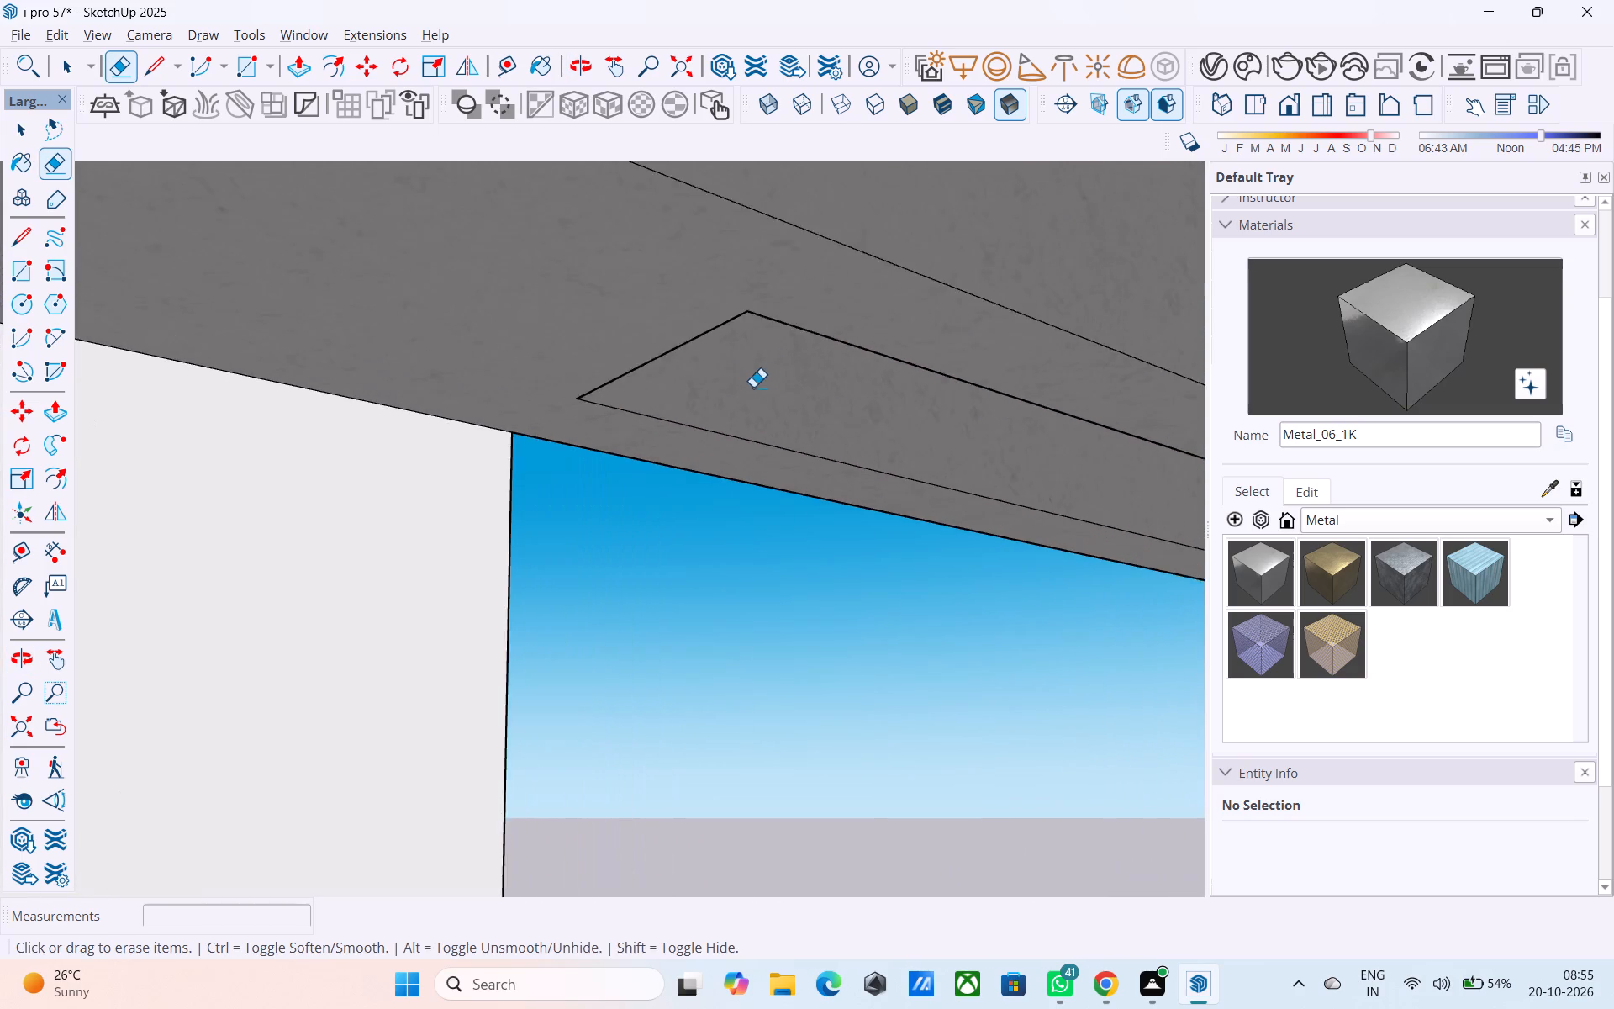
pyautogui.scroll(6, 753, 387)
pyautogui.scroll(-20, 724, 370)
pyautogui.scroll(-1, 724, 370)
pyautogui.moveTo(782, 496); pyautogui.dragTo(710, 599, button='middle')
pyautogui.scroll(-3, 709, 536)
pyautogui.scroll(1, 710, 542)
pyautogui.scroll(-1, 710, 545)
pyautogui.moveTo(709, 554); pyautogui.dragTo(718, 593, button='middle')
pyautogui.scroll(-2, 718, 593)
pyautogui.moveTo(718, 506); pyautogui.dragTo(689, 536, button='middle')
pyautogui.scroll(-1, 667, 499)
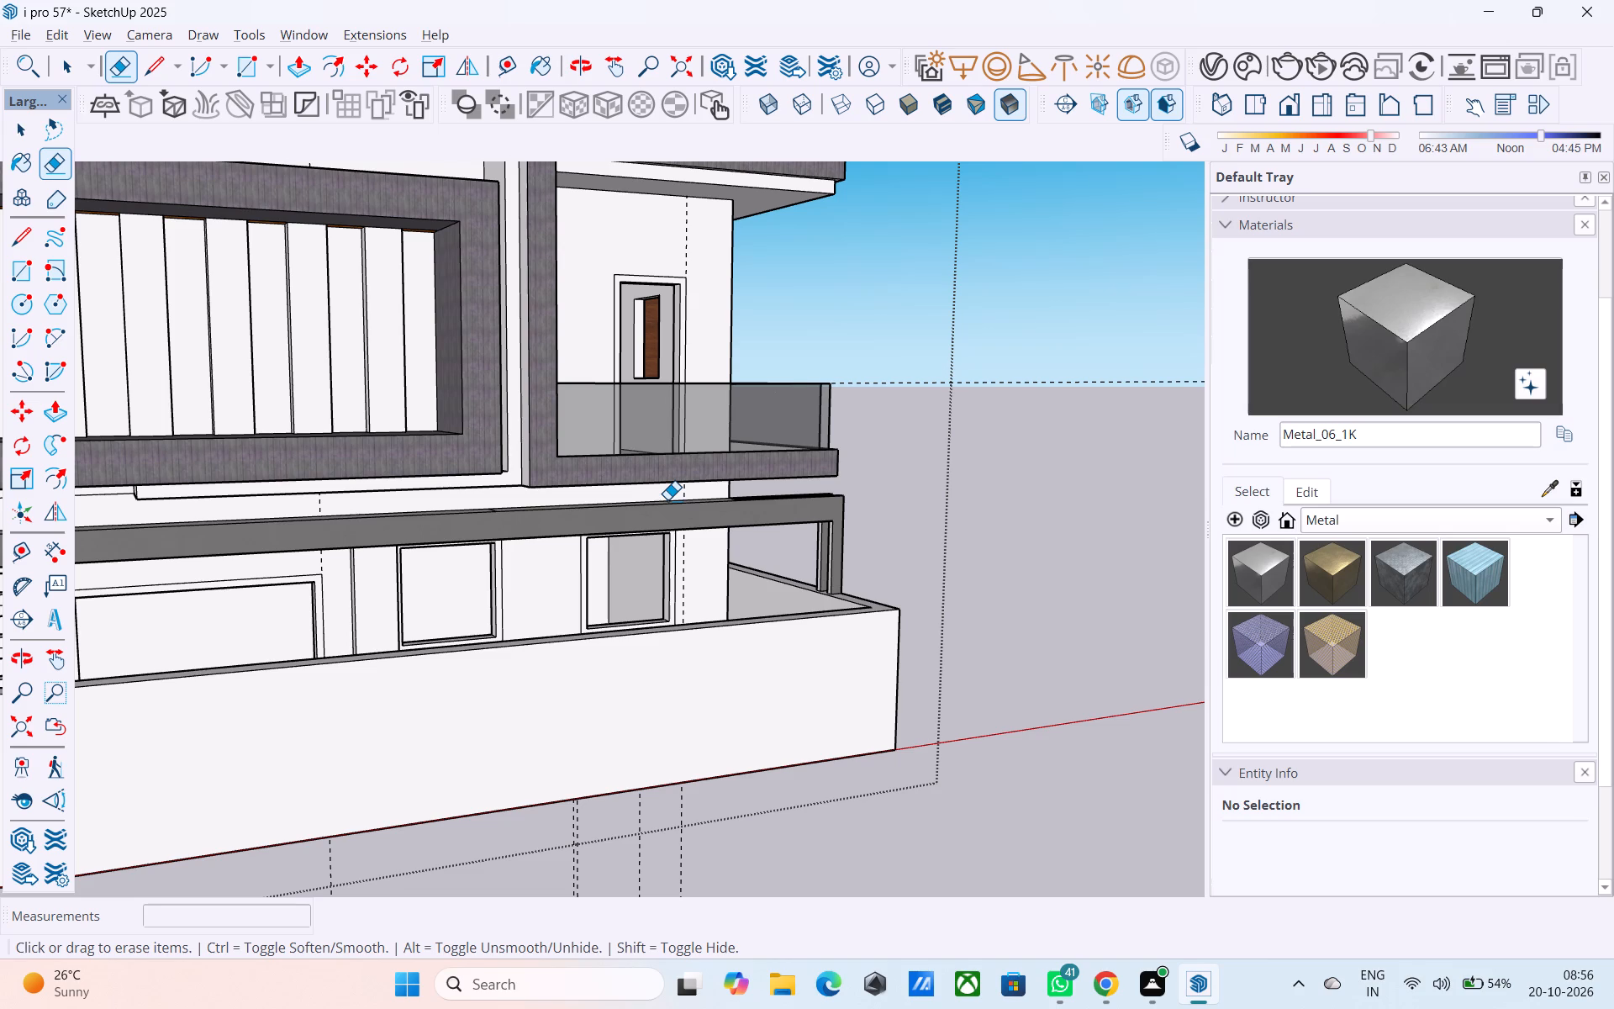
pyautogui.scroll(-3, 957, 349)
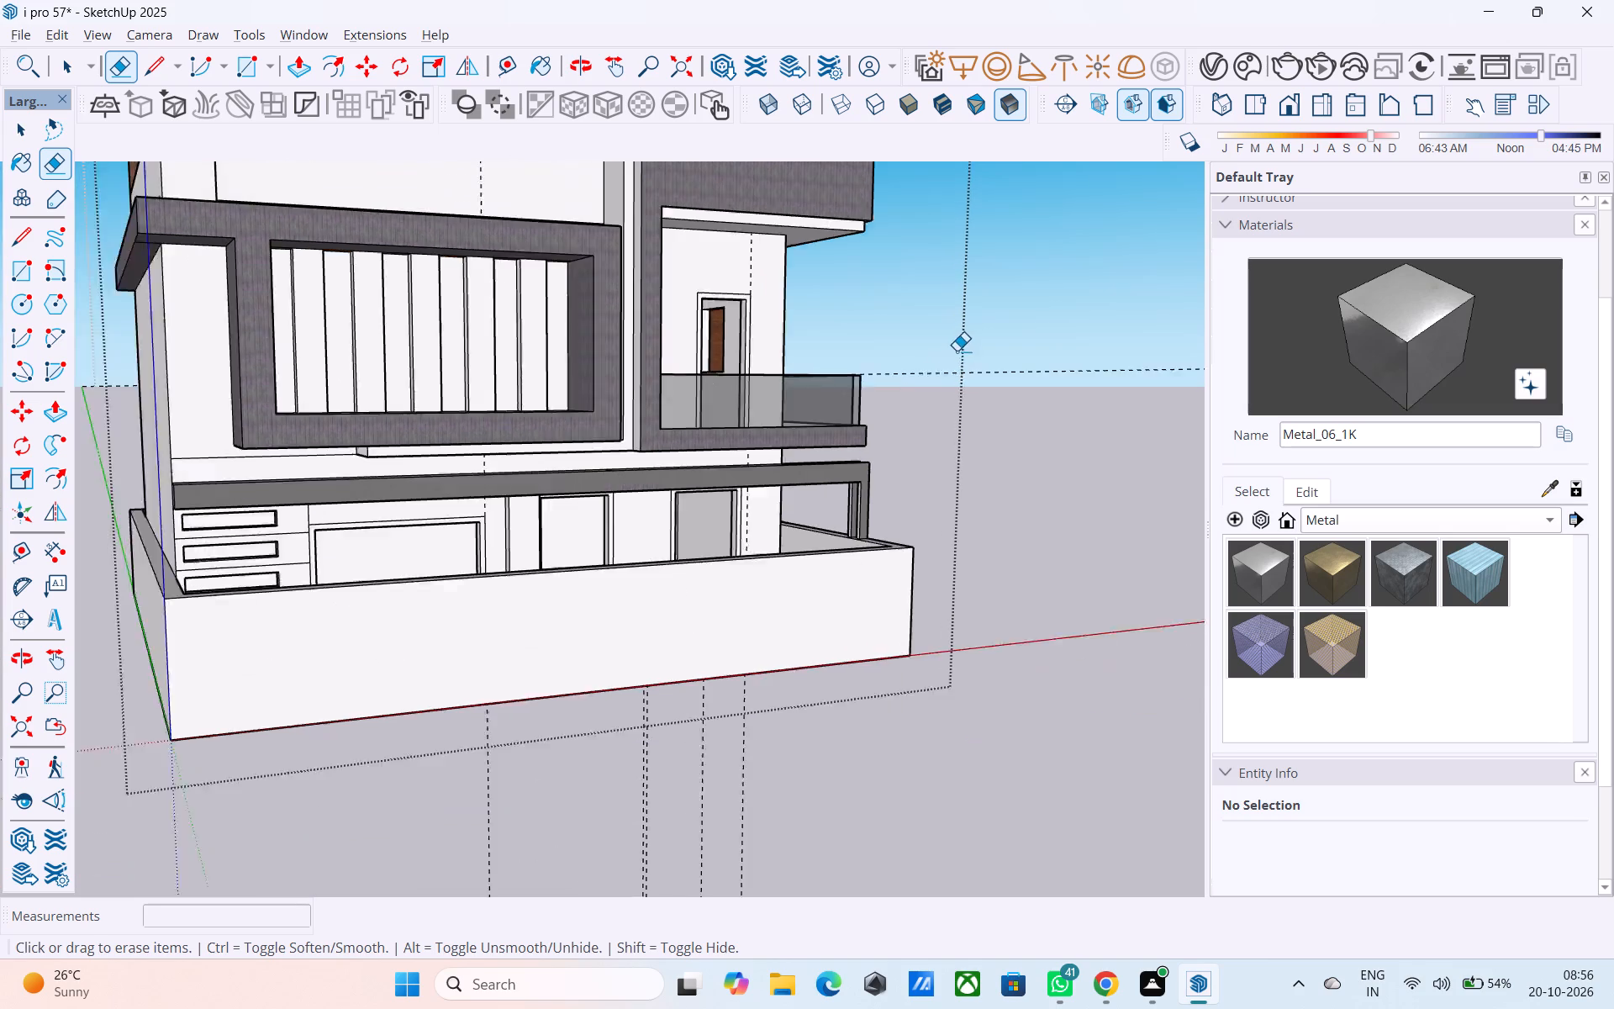
pyautogui.scroll(-1, 957, 351)
pyautogui.moveTo(953, 359); pyautogui.dragTo(843, 394, button='middle')
# Draw a vertical line about 1' long across the front beam's face, near the edge of the wide ground-floor opening.
pyautogui.scroll(4, 524, 489)
pyautogui.moveTo(403, 485); pyautogui.dragTo(479, 458, button='middle')
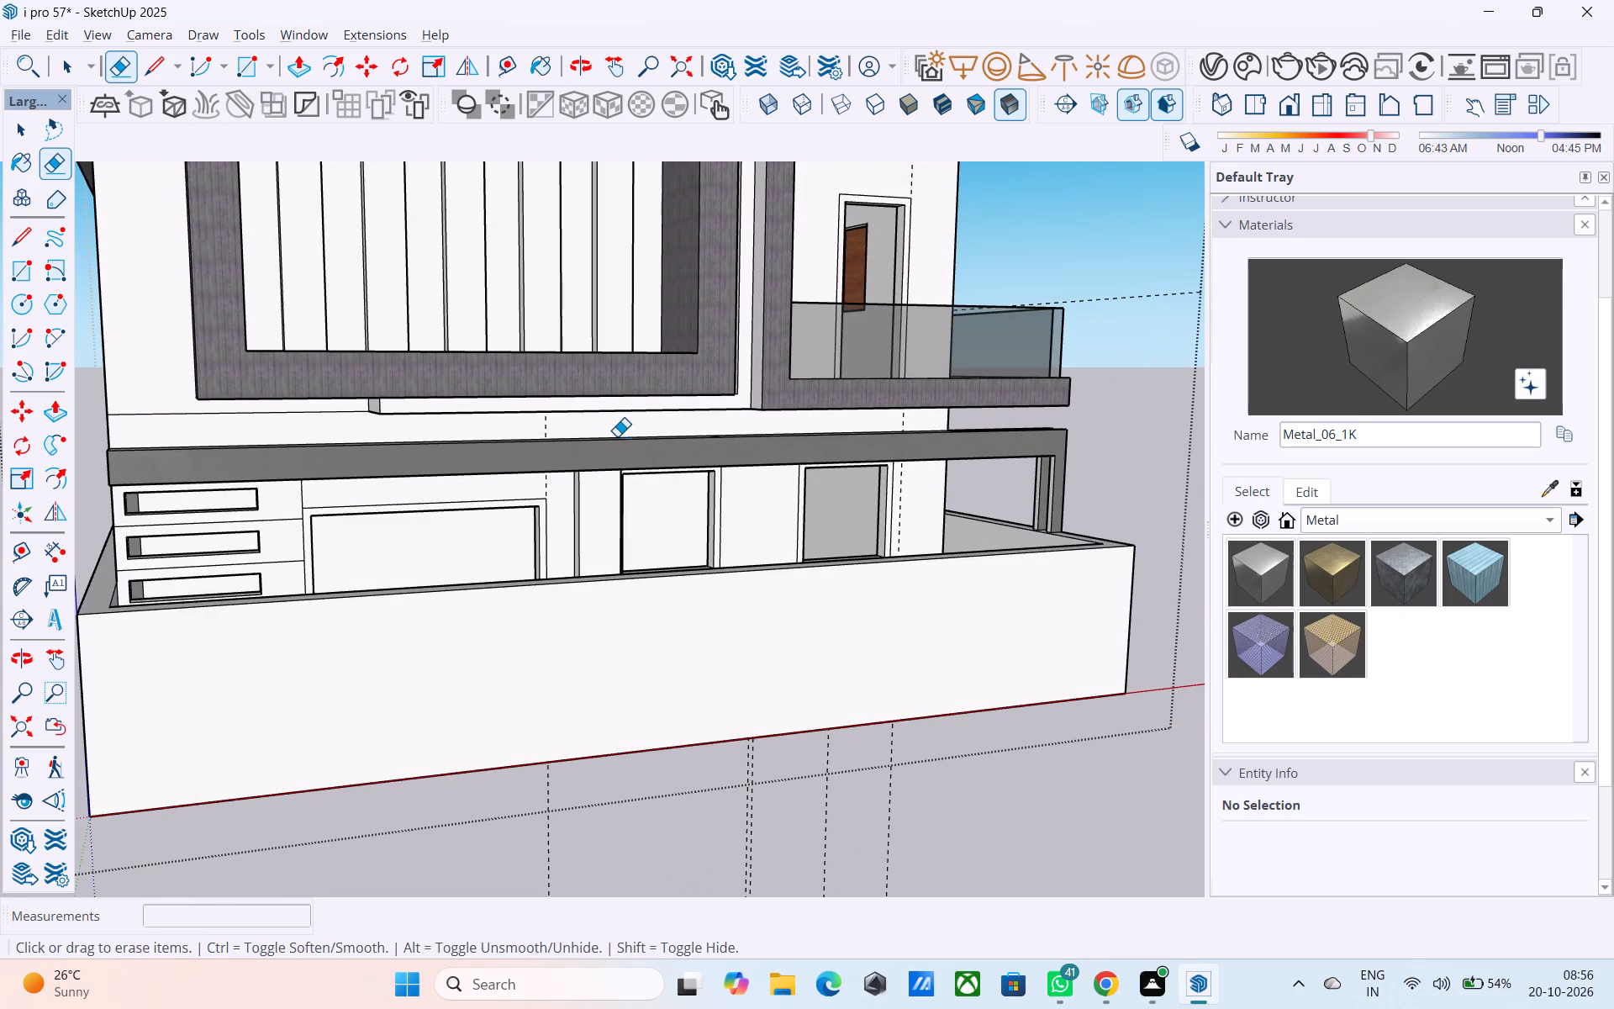
pyautogui.scroll(-2, 621, 436)
pyautogui.scroll(1, 362, 511)
pyautogui.moveTo(383, 504); pyautogui.dragTo(382, 511, button='middle')
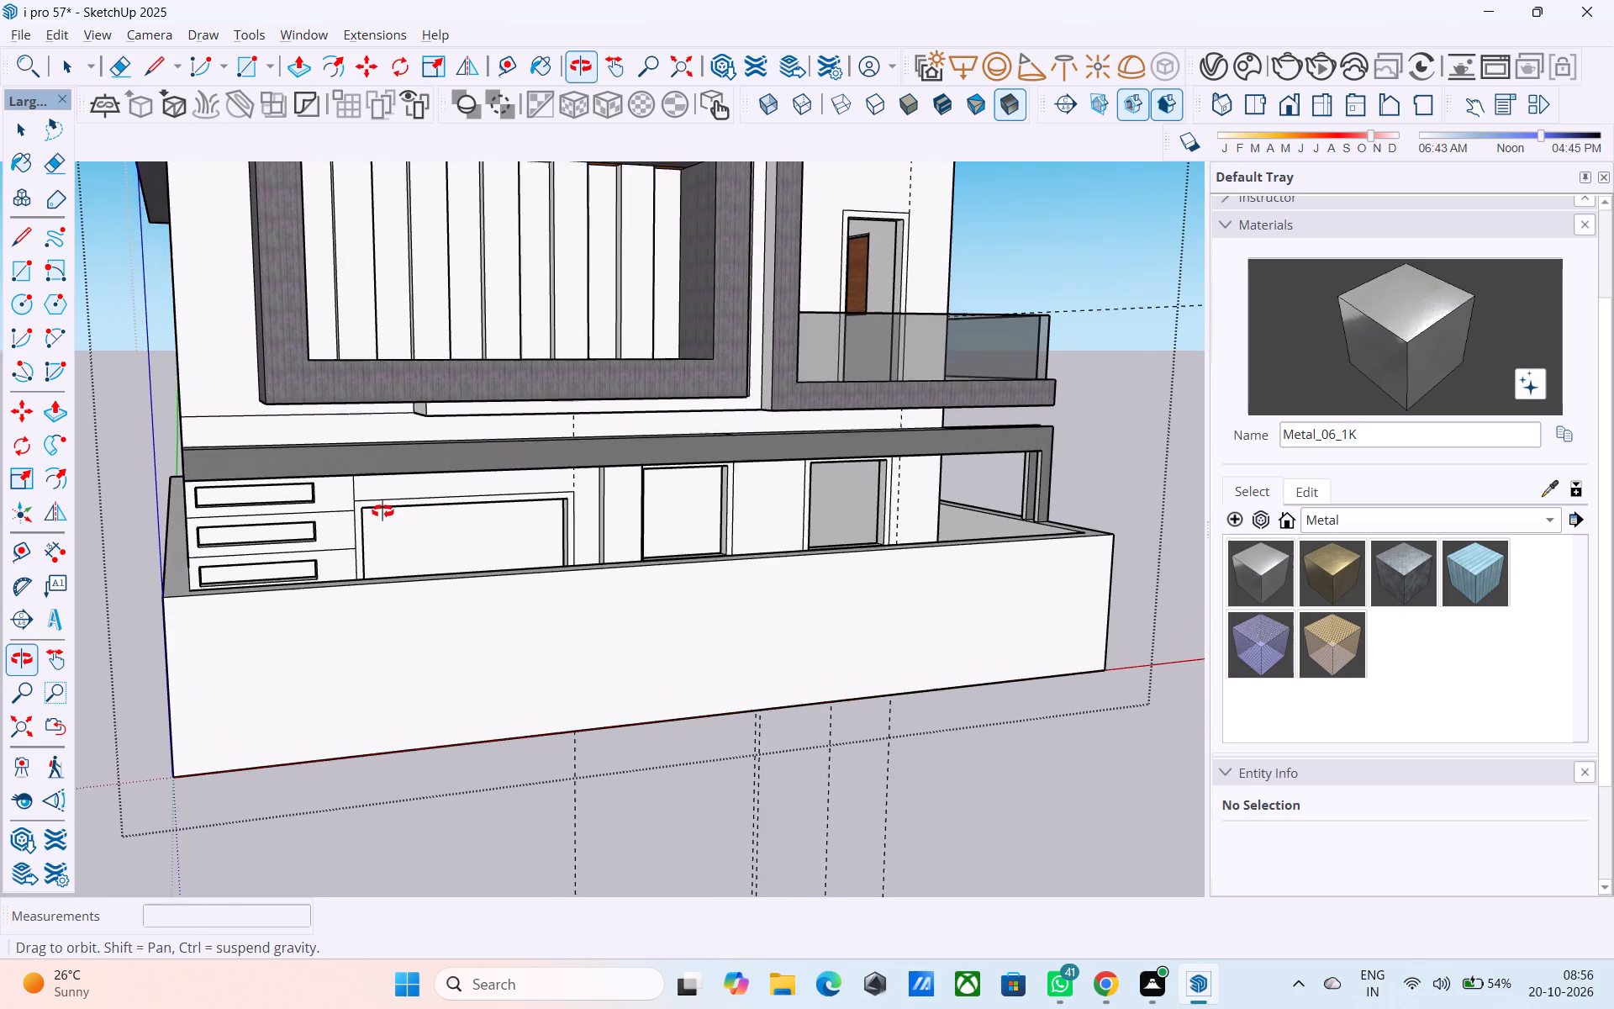
pyautogui.moveTo(382, 511); pyautogui.dragTo(384, 513, button='middle')
pyautogui.scroll(3, 438, 493)
pyautogui.moveTo(598, 472); pyautogui.dragTo(578, 471, button='middle')
pyautogui.press('space')
pyautogui.write('L')
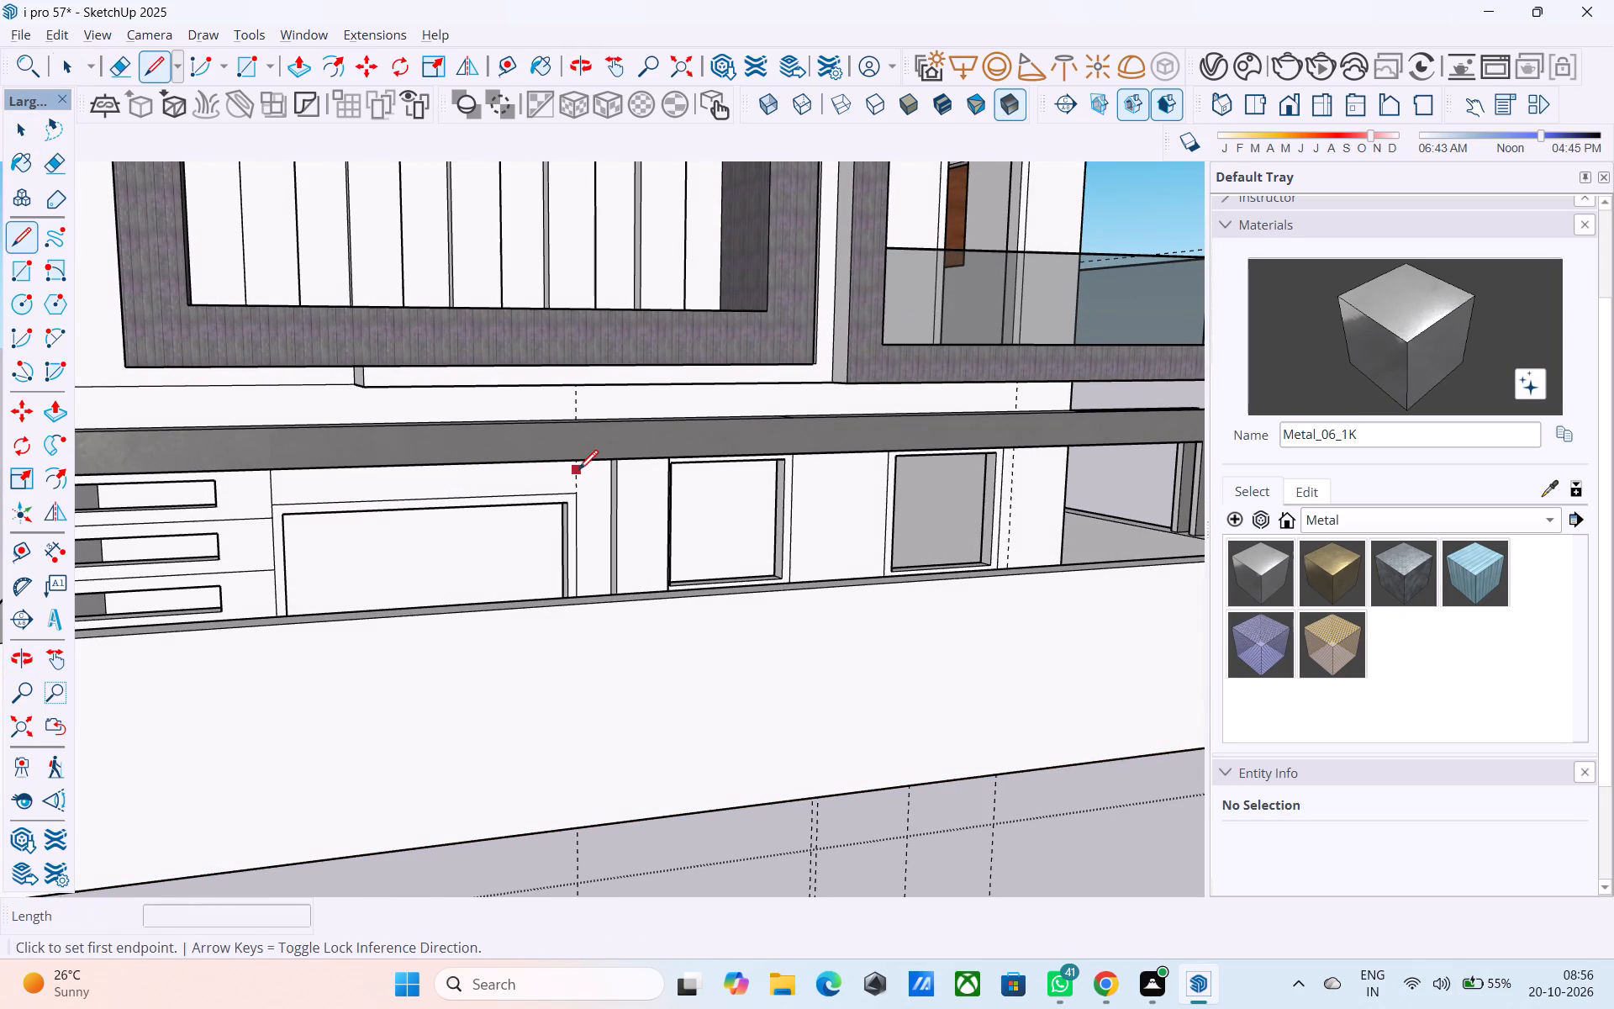
pyautogui.keyDown('shift'); pyautogui.moveTo(580, 471); pyautogui.dragTo(709, 476, button='middle'); pyautogui.keyUp('shift')
pyautogui.keyDown('shift'); pyautogui.scroll(-1, 634, 471); pyautogui.keyUp('shift')
pyautogui.scroll(6, 696, 479)
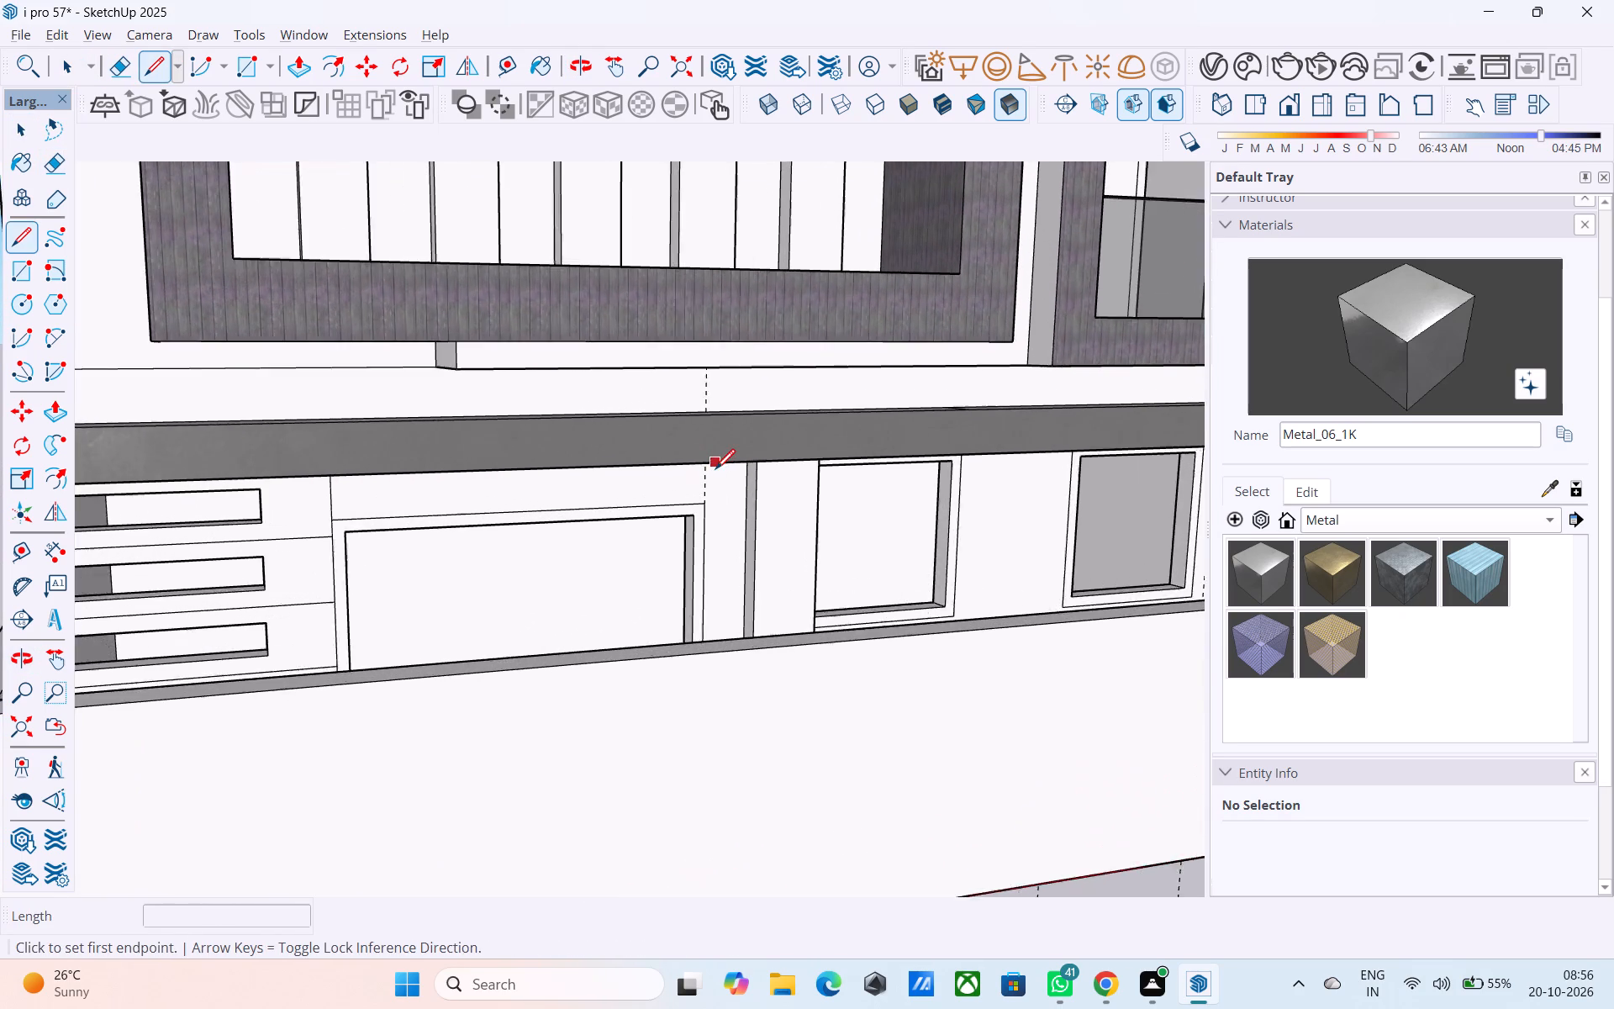
pyautogui.click(713, 463)
pyautogui.click(713, 409)
pyautogui.scroll(-5, 714, 410)
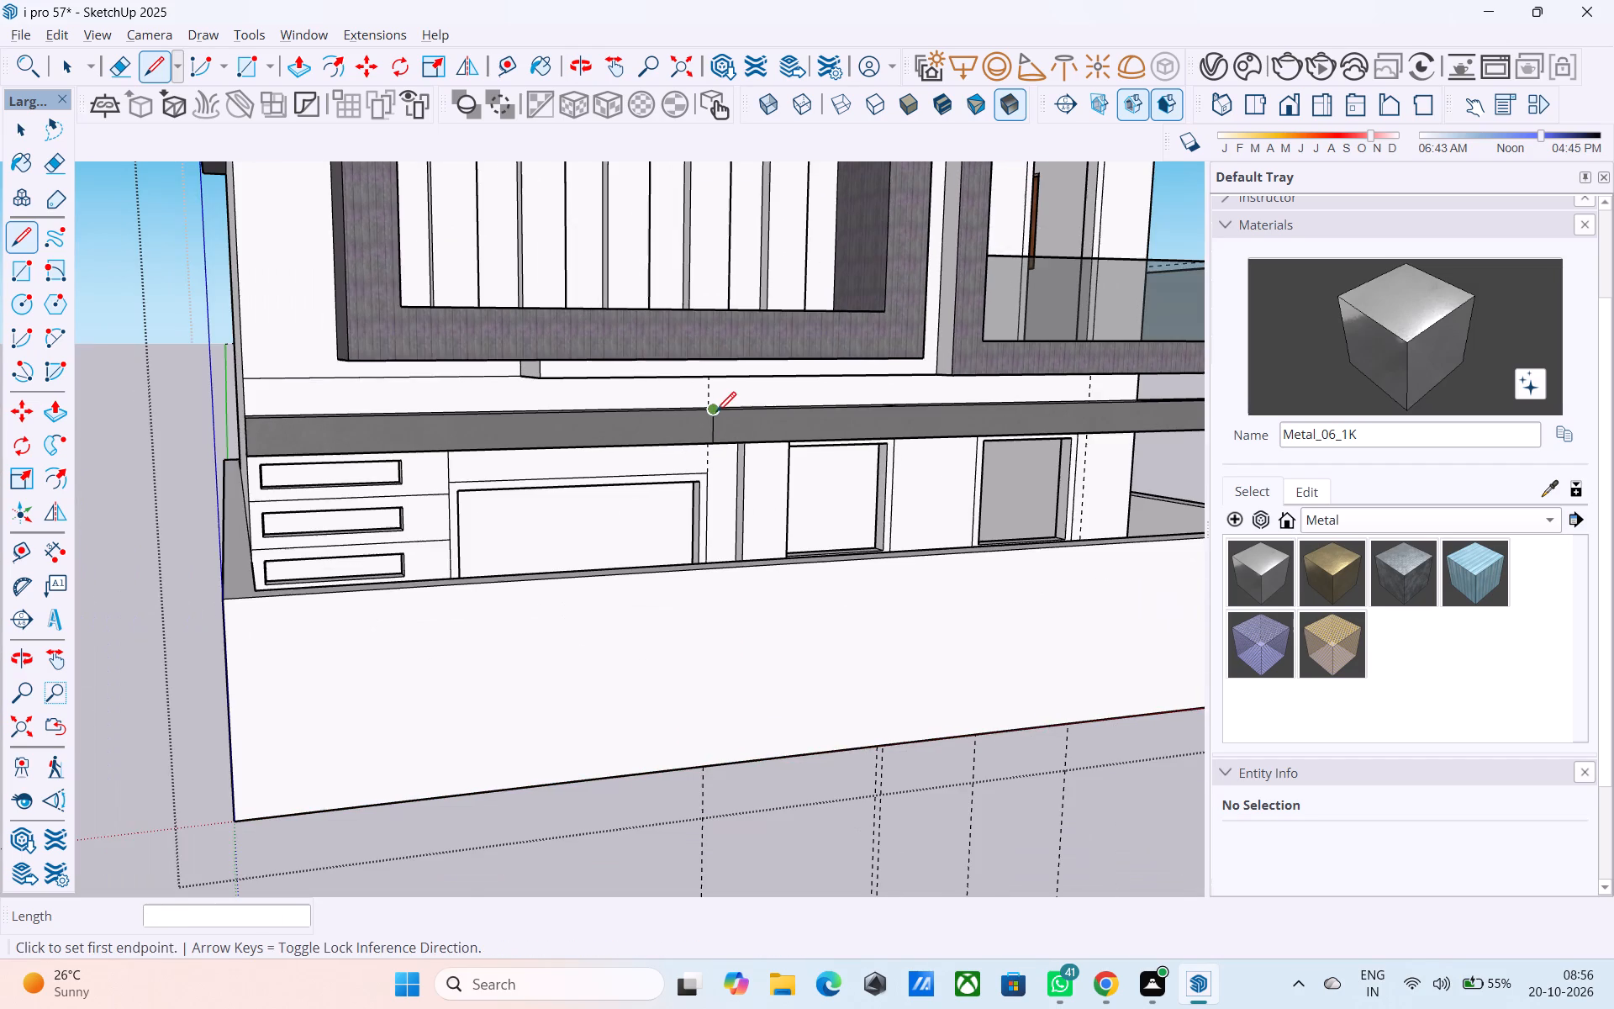
# Copy the vertical line about 13' 3" along the front beam to its outer end, divided into 16 equal spaces.
pyautogui.scroll(3, 717, 415)
pyautogui.press('space')
pyautogui.click(712, 420)
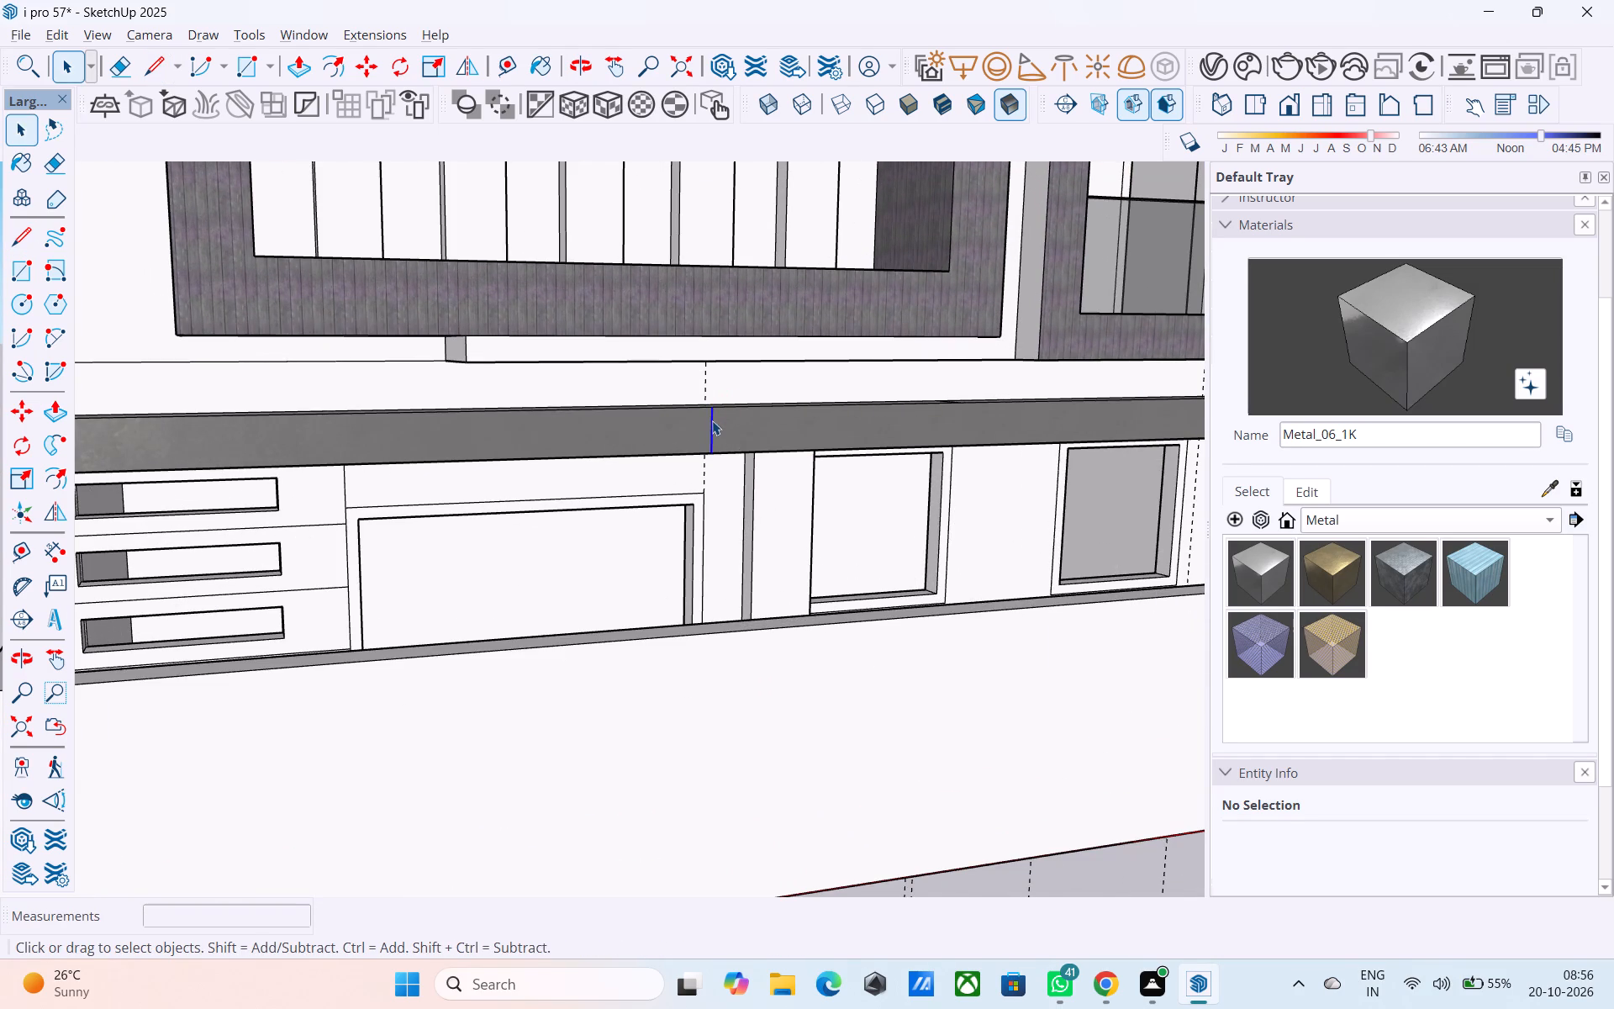
pyautogui.press('m')
pyautogui.scroll(2, 712, 415)
pyautogui.click(708, 403)
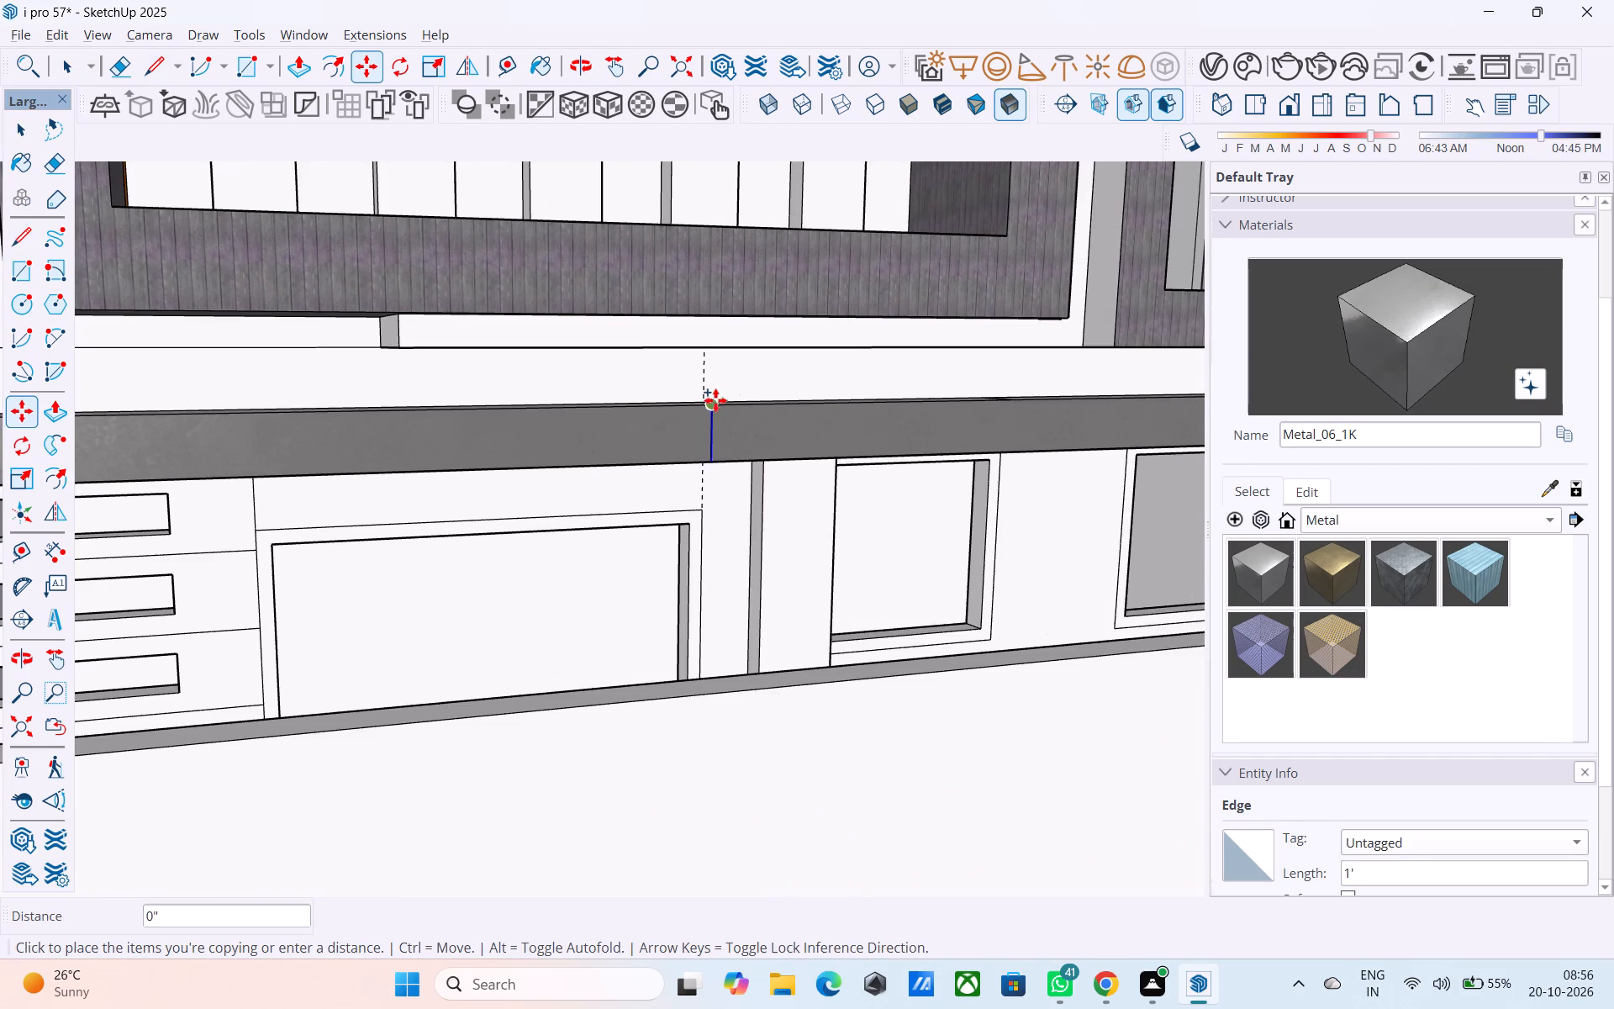
pyautogui.scroll(-6, 730, 394)
pyautogui.moveTo(193, 444); pyautogui.dragTo(342, 455, button='middle')
pyautogui.scroll(6, 517, 467)
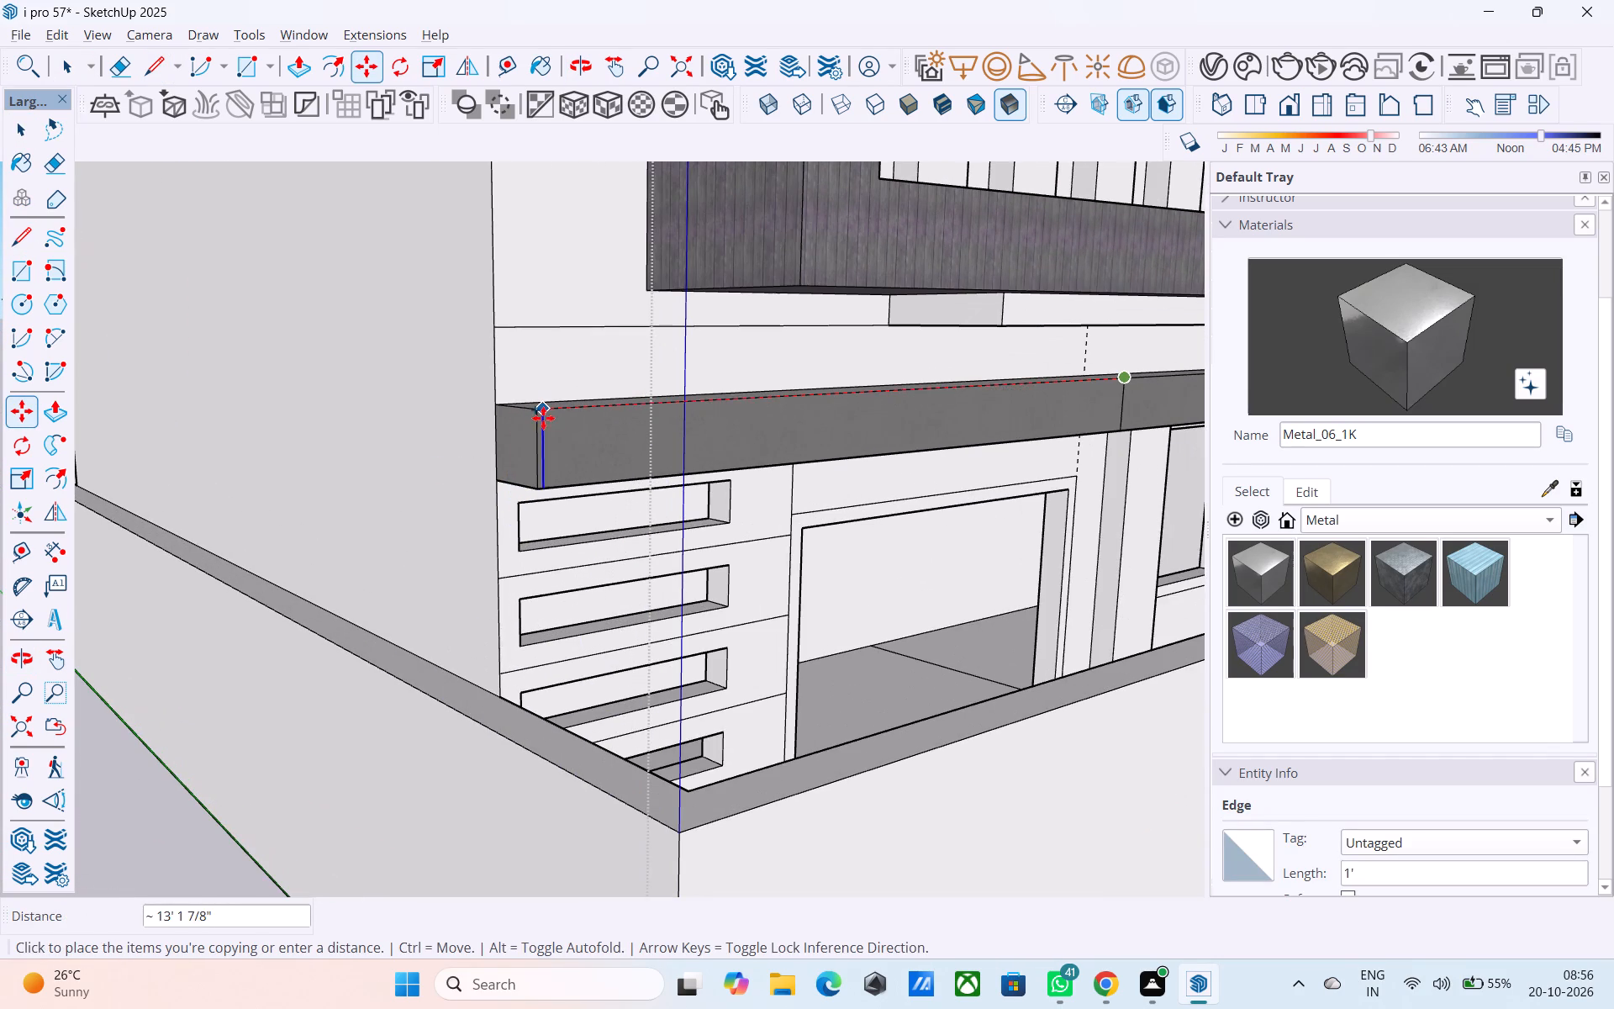
pyautogui.click(540, 414)
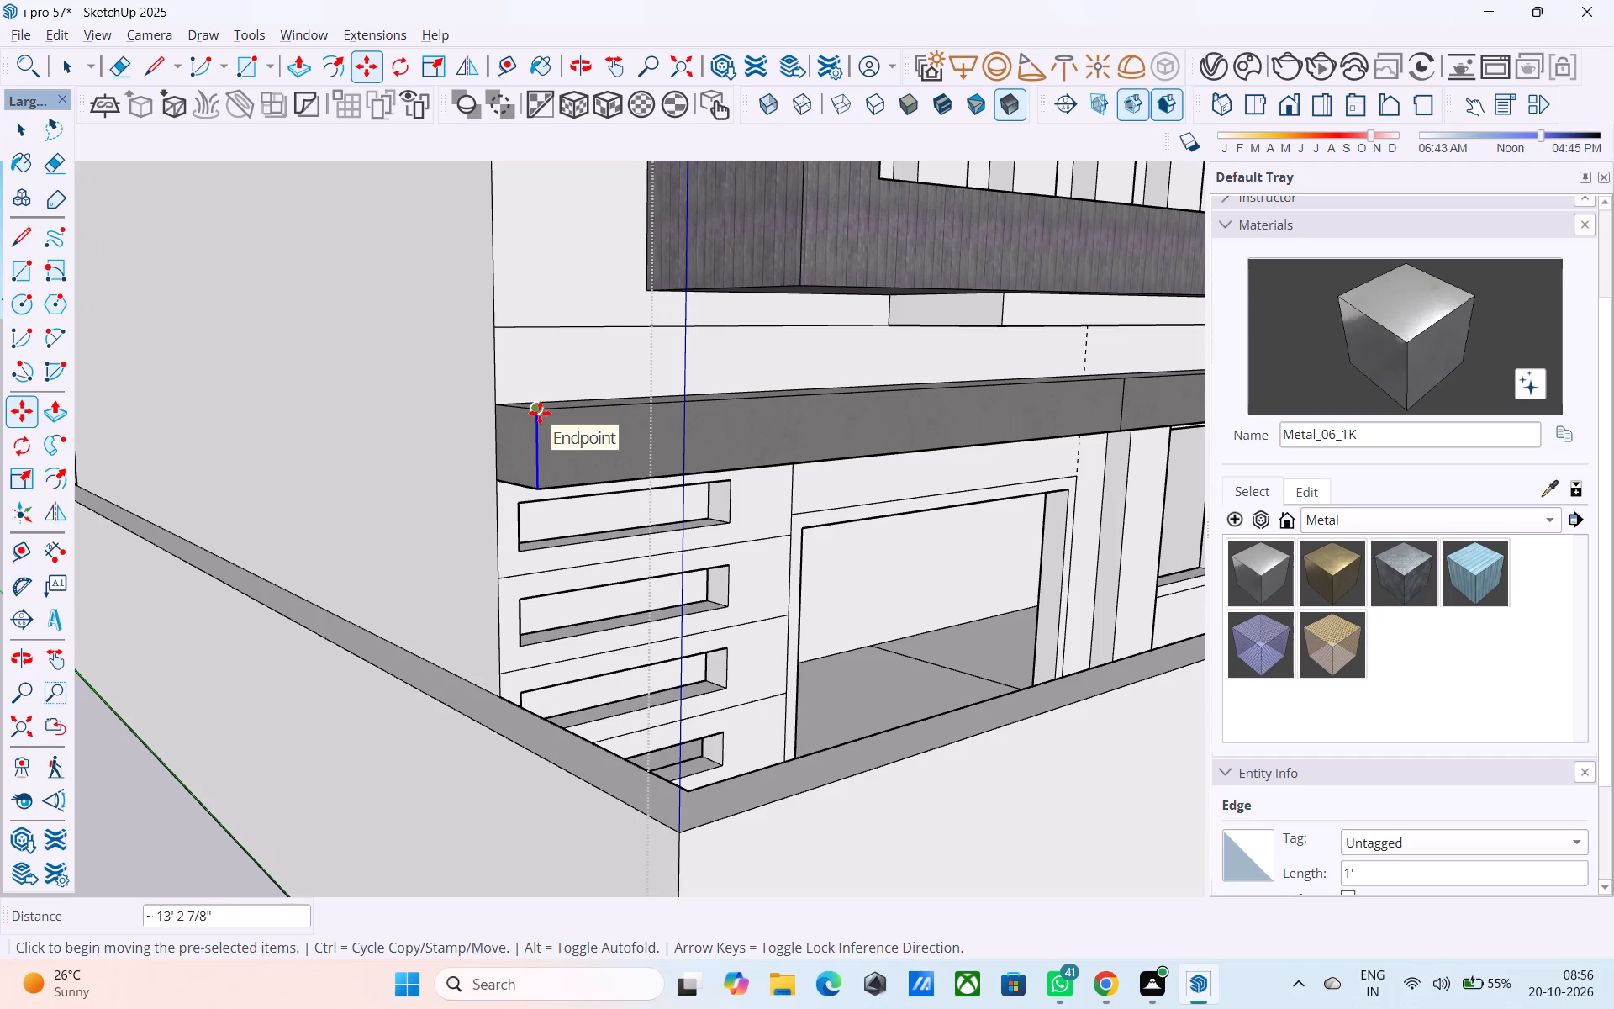
pyautogui.press('/')
pyautogui.write('16')
pyautogui.press('Return')
# Offset the beam panel face beside the original vertical line 2" inward.
pyautogui.scroll(-3, 587, 474)
pyautogui.moveTo(587, 476); pyautogui.dragTo(375, 475, button='middle')
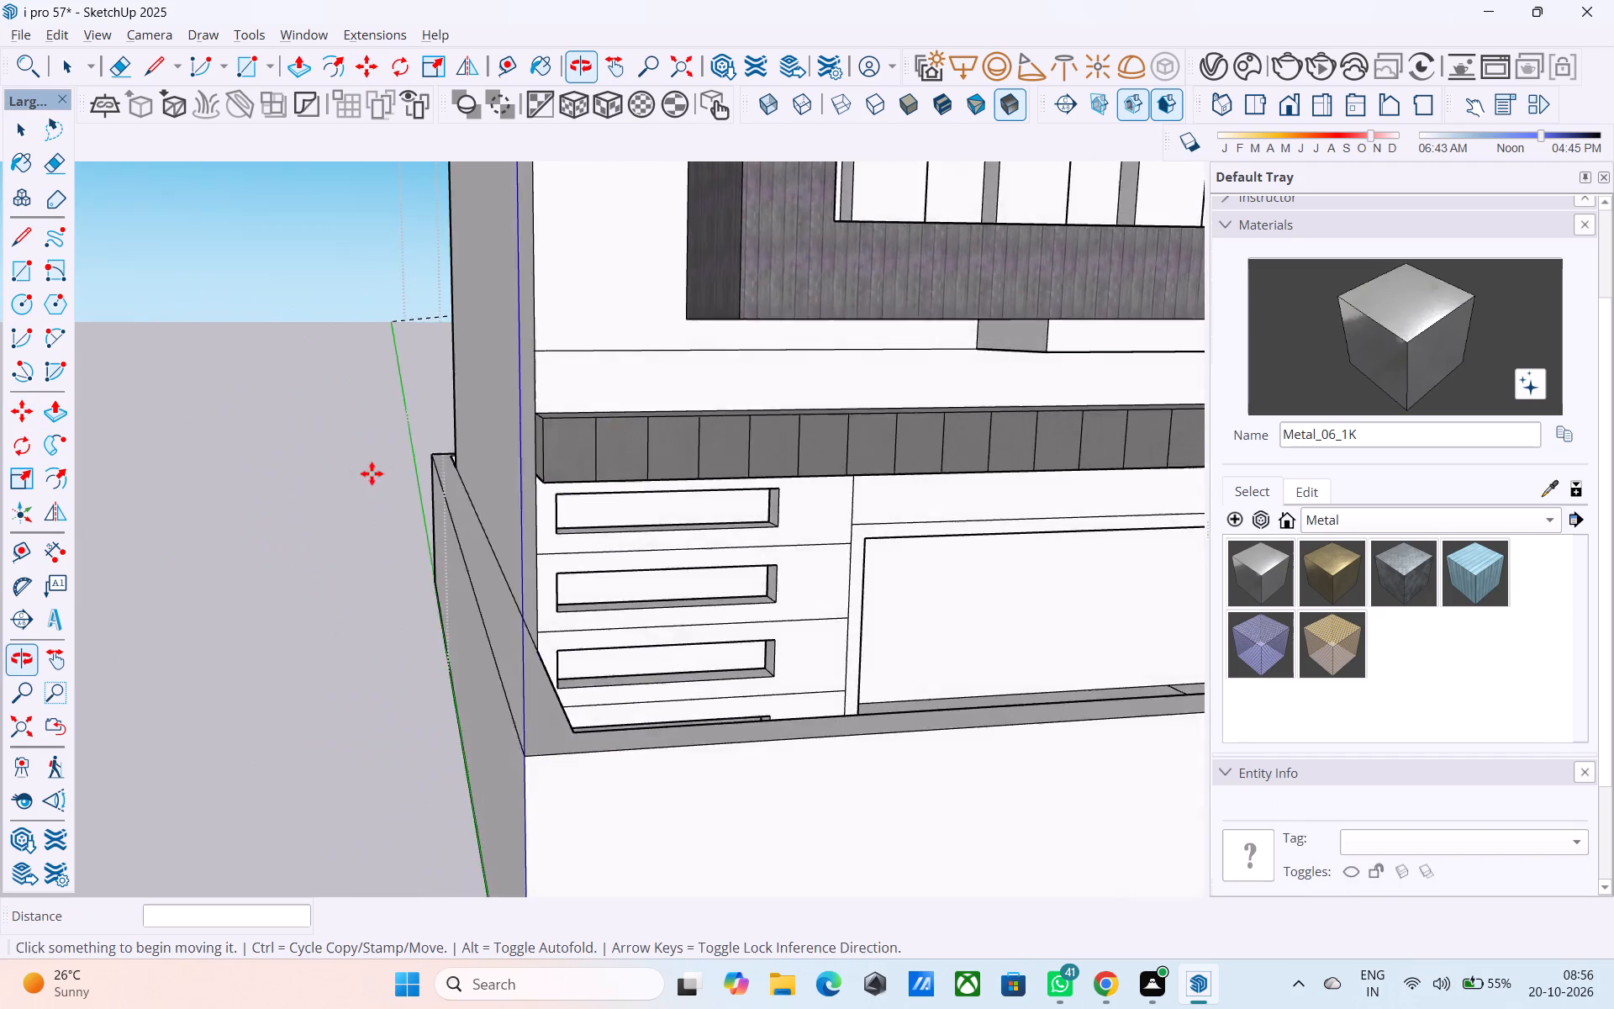
pyautogui.scroll(-8, 372, 470)
pyautogui.moveTo(767, 473); pyautogui.dragTo(745, 468, button='middle')
pyautogui.scroll(5, 714, 463)
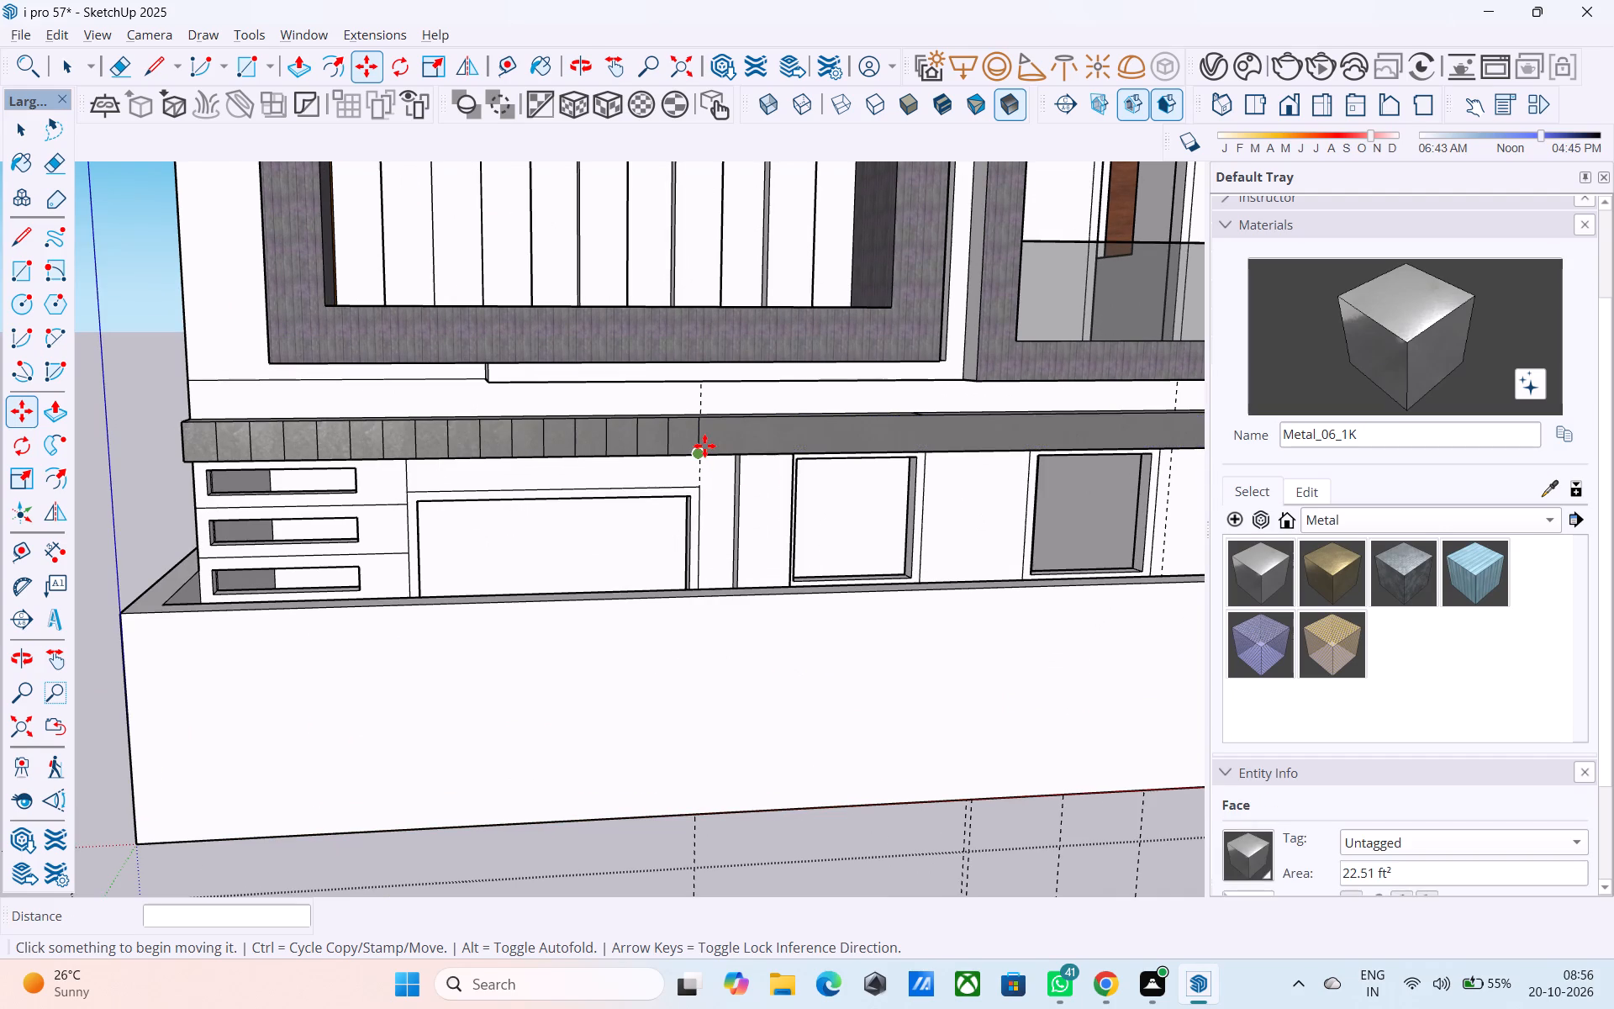
pyautogui.scroll(7, 704, 446)
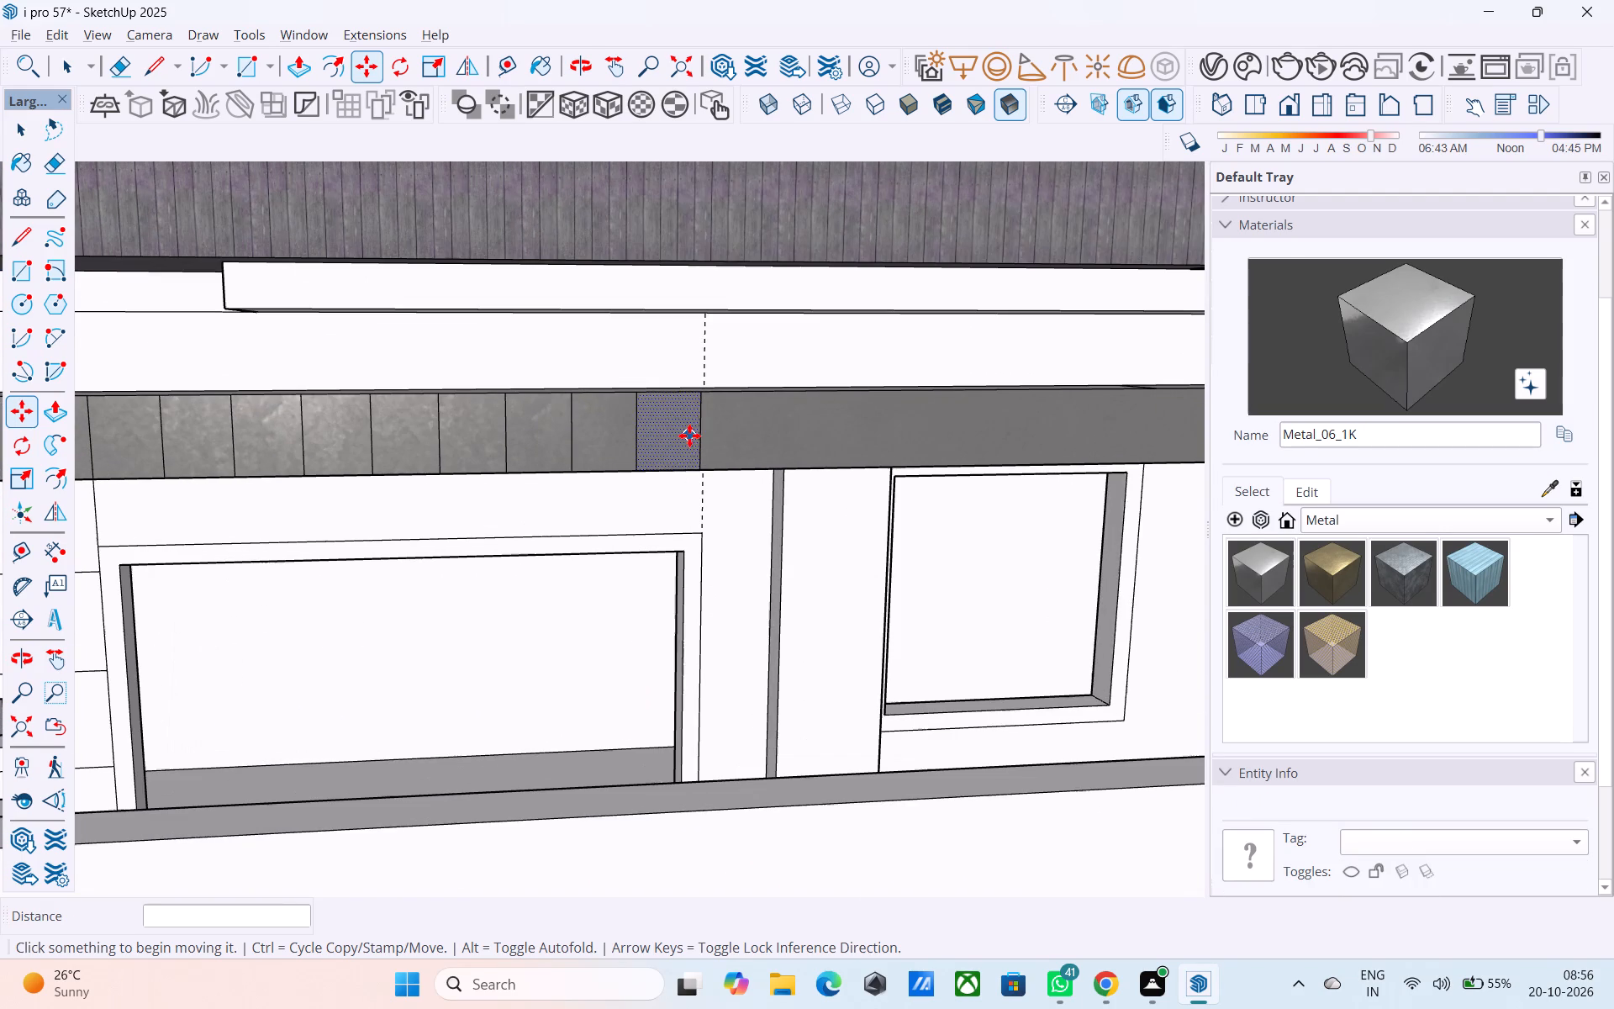
pyautogui.press('space')
pyautogui.moveTo(683, 482); pyautogui.dragTo(699, 551, button='middle')
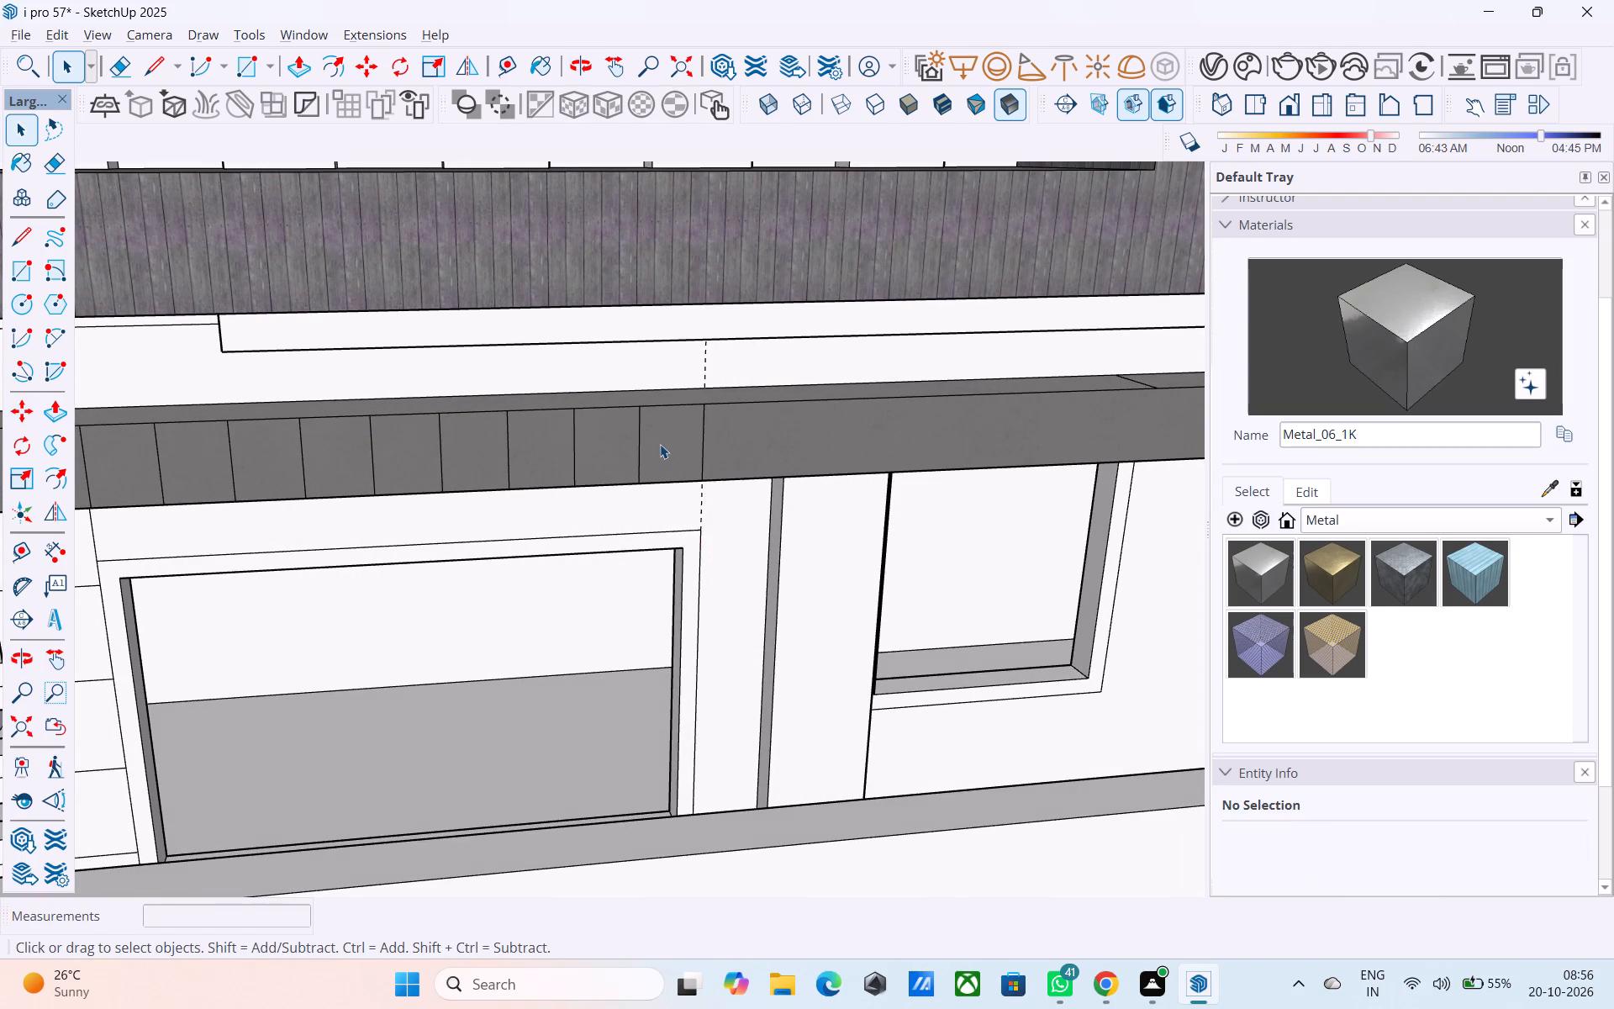
pyautogui.click(660, 441)
pyautogui.press('f')
pyautogui.click(660, 441)
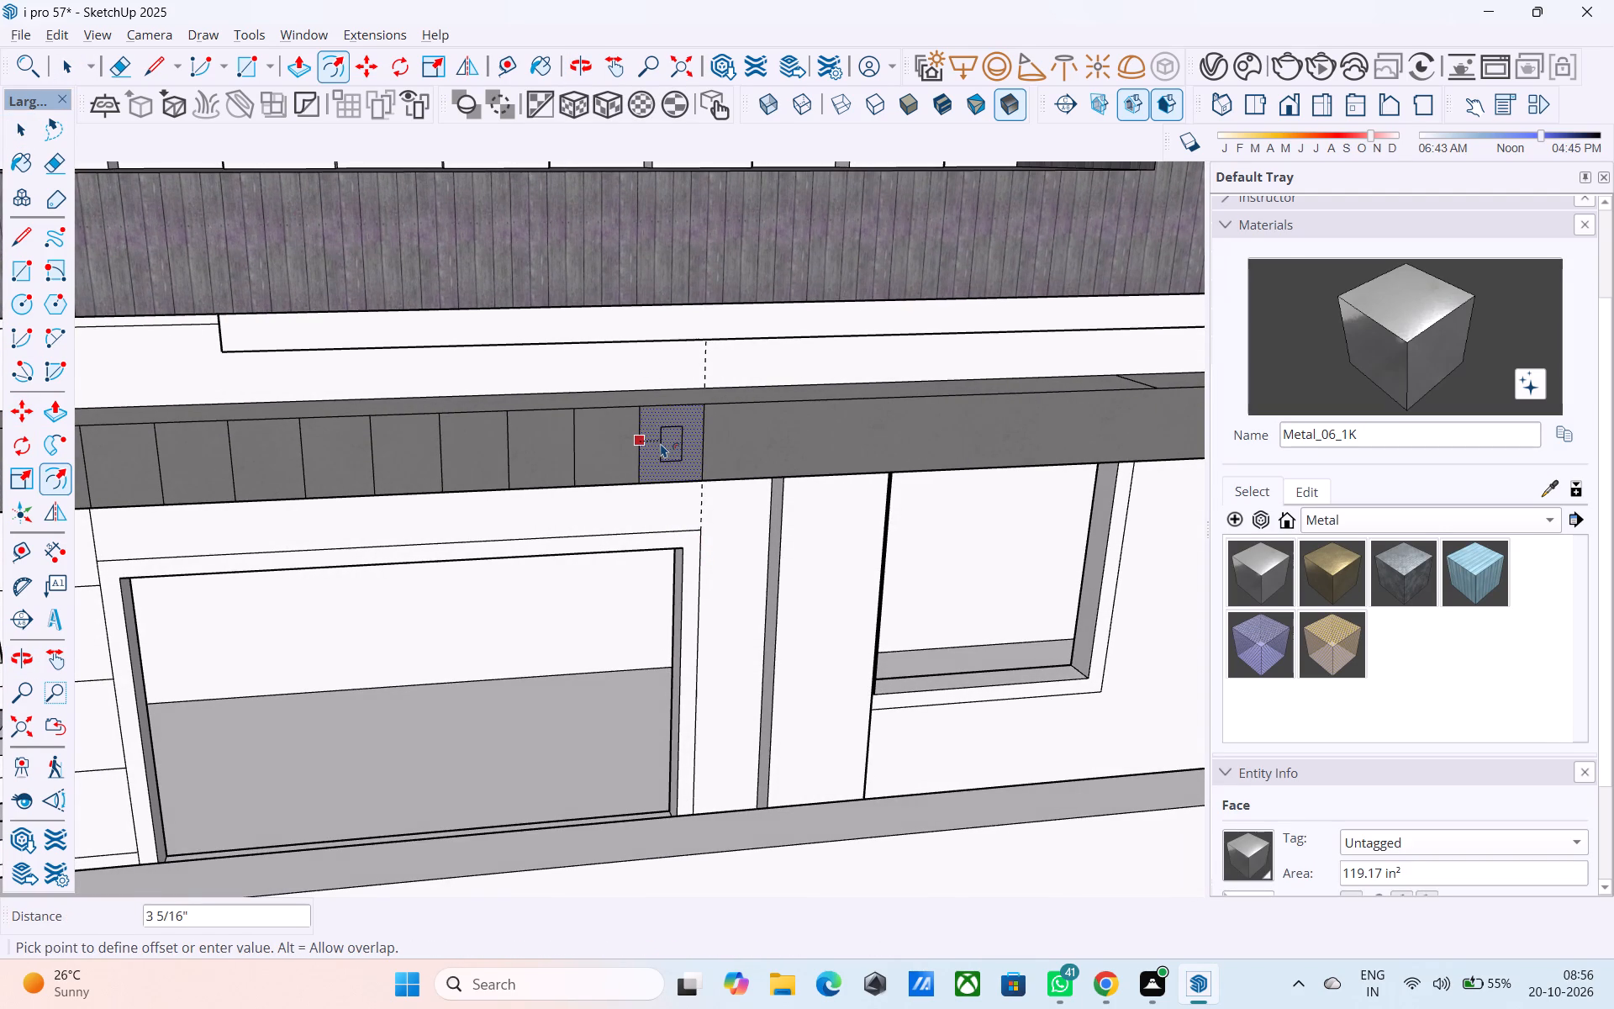
pyautogui.write('2"')
pyautogui.press('Return')
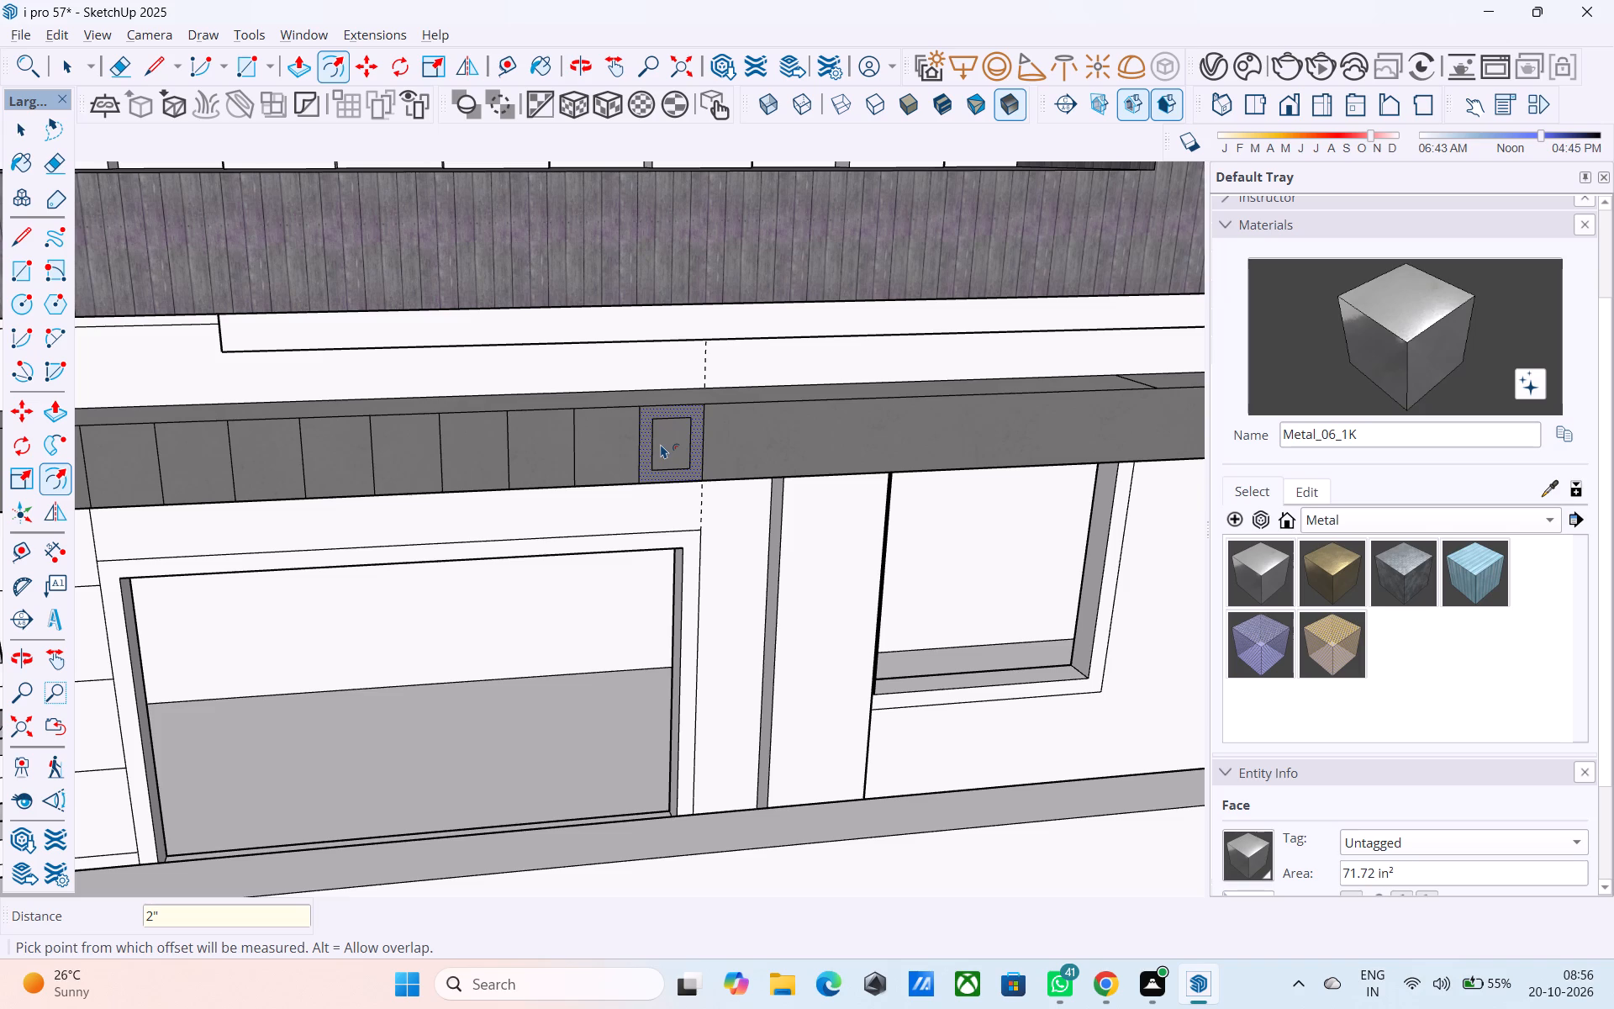
# Copy the offset panel frame onto the first four adjacent panels, working toward the beam's outer end.
pyautogui.press('space')
pyautogui.click(653, 409)
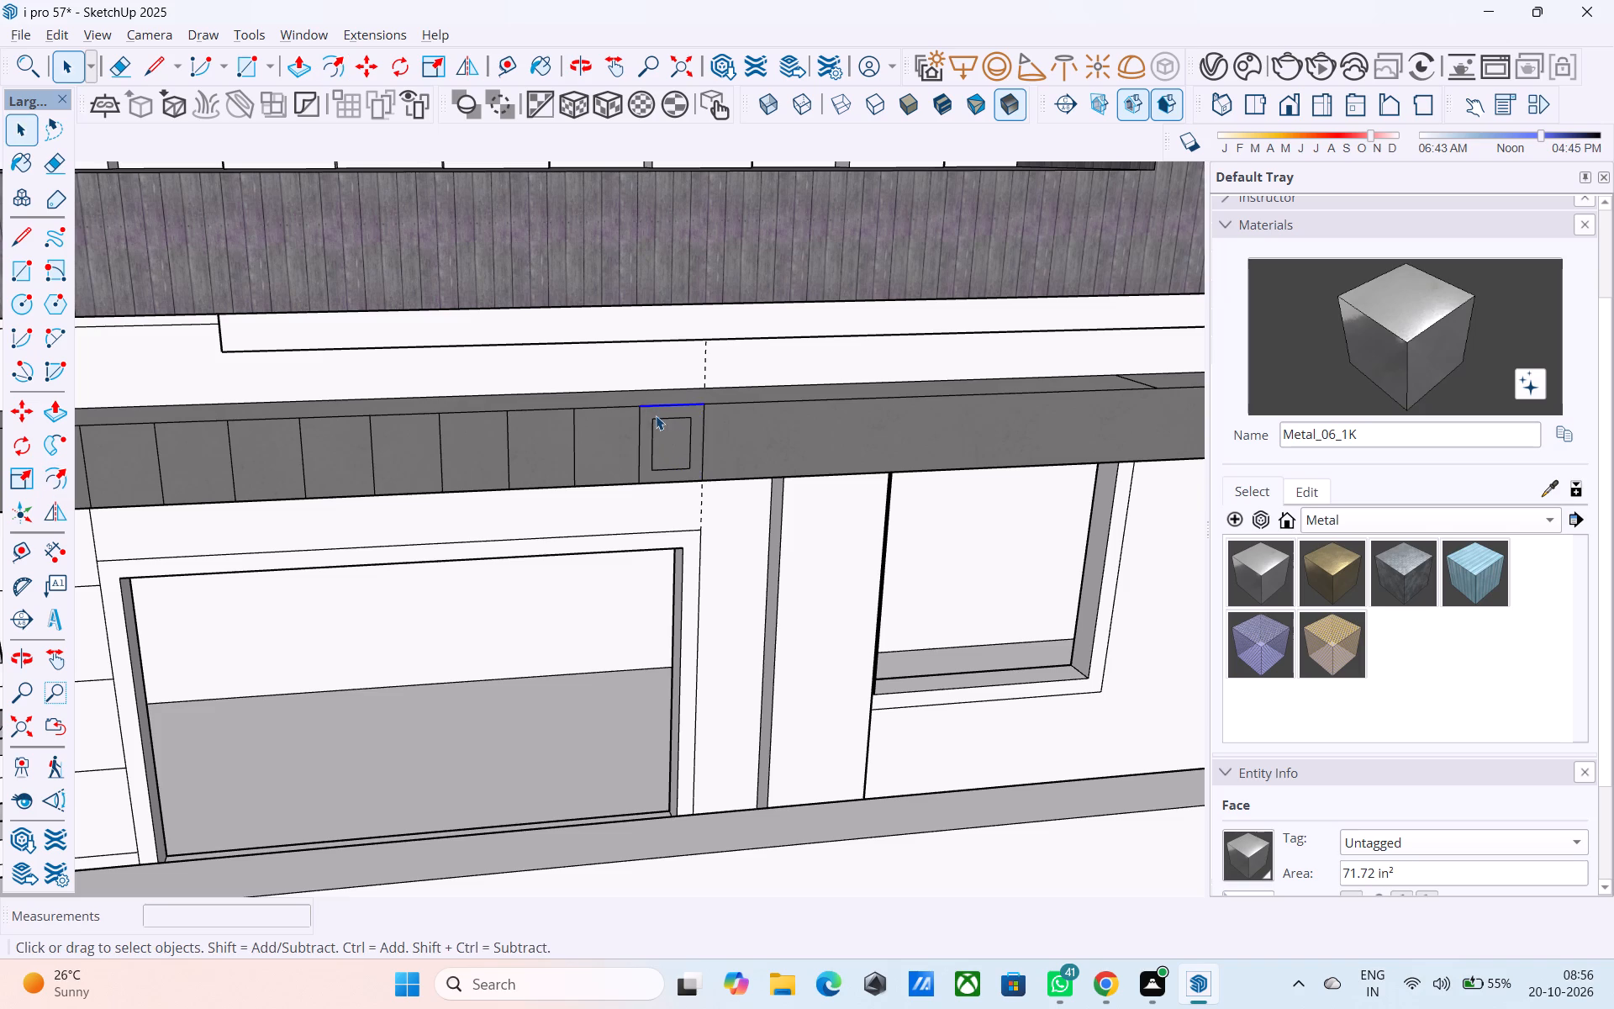
pyautogui.click(656, 415)
pyautogui.scroll(1, 654, 414)
pyautogui.press('m')
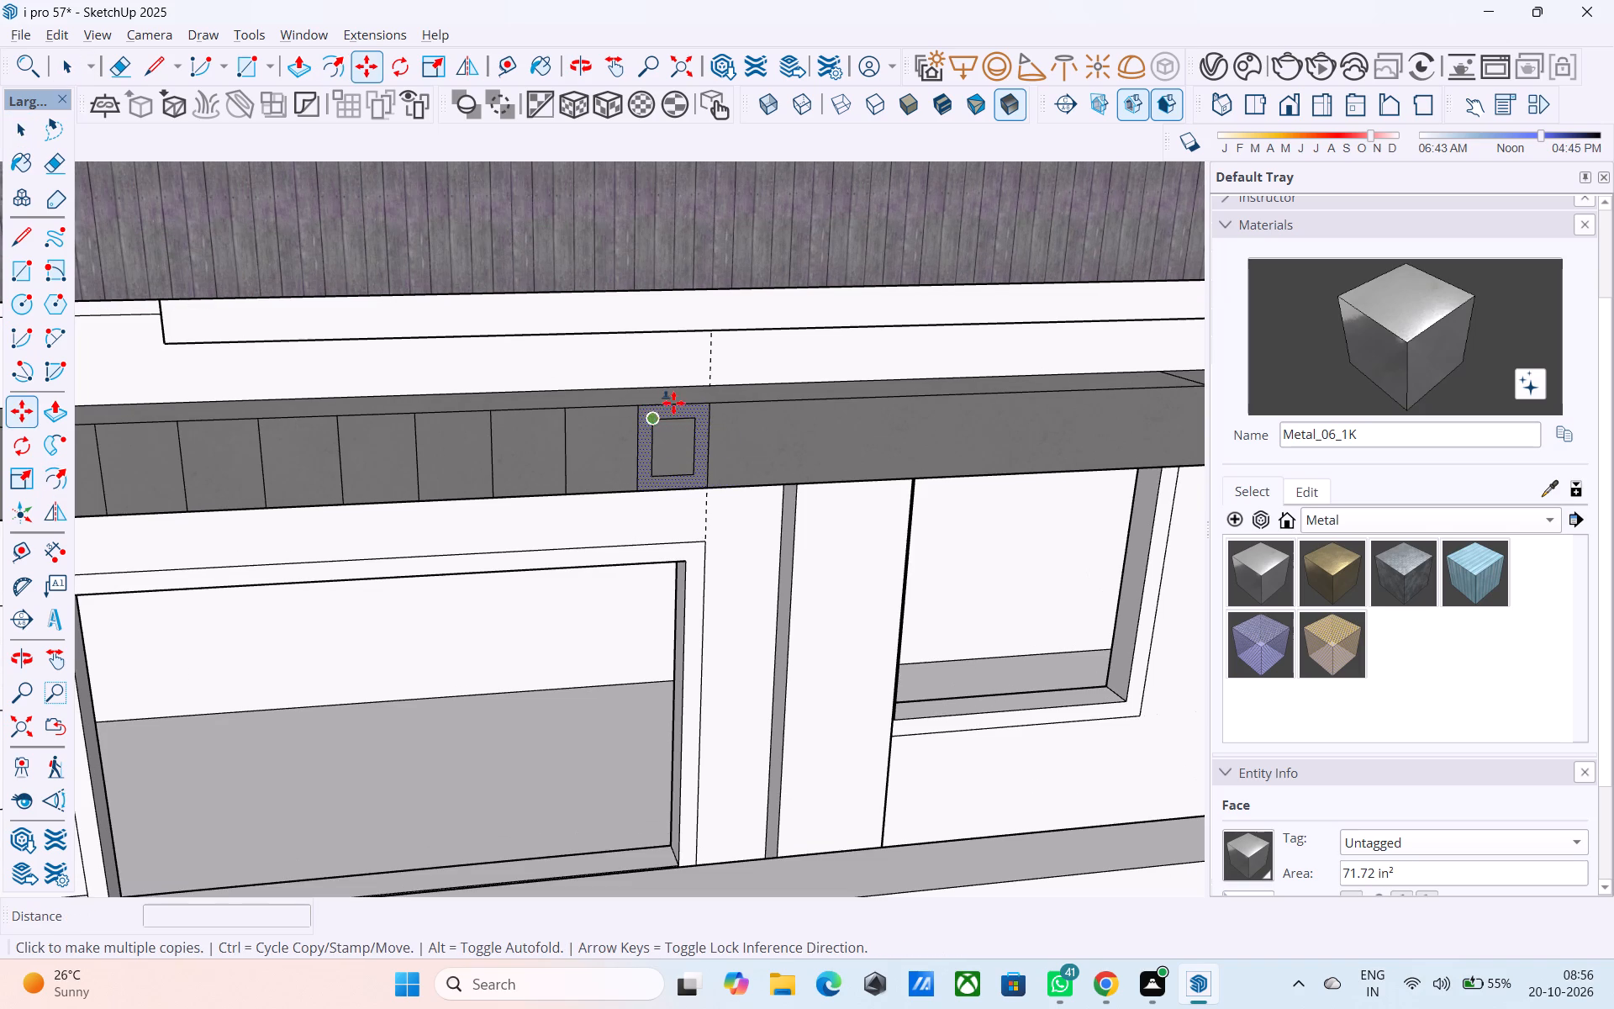
pyautogui.click(713, 409)
pyautogui.scroll(5, 603, 431)
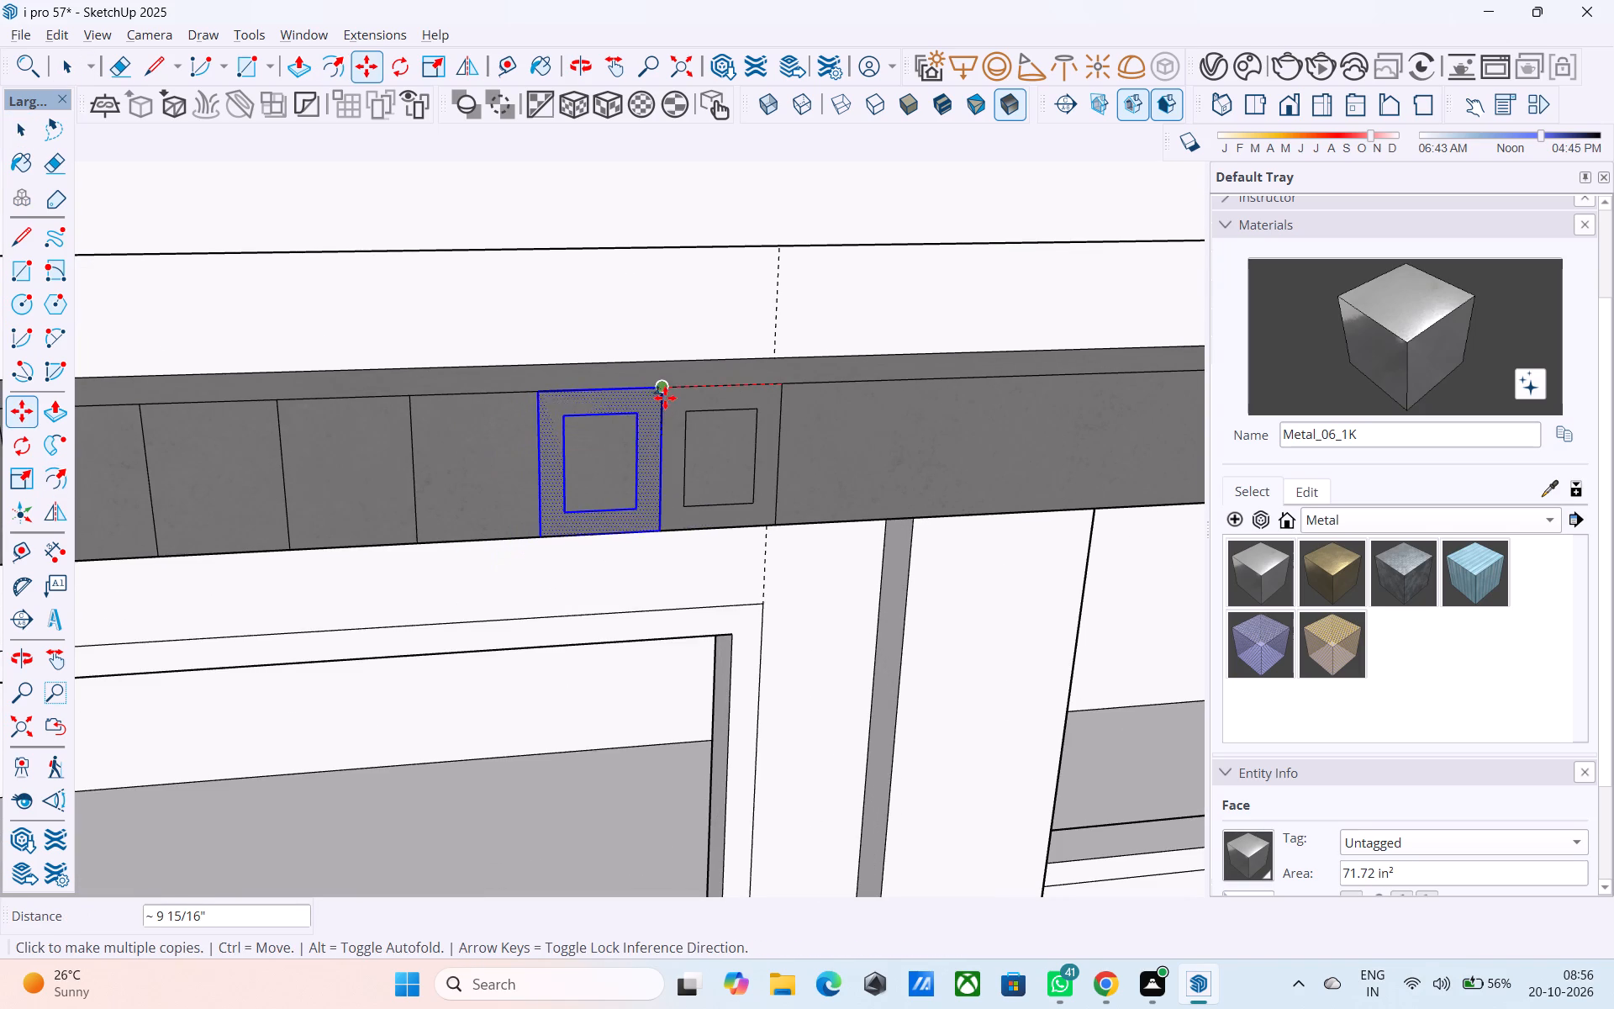
pyautogui.click(665, 396)
pyautogui.click(540, 391)
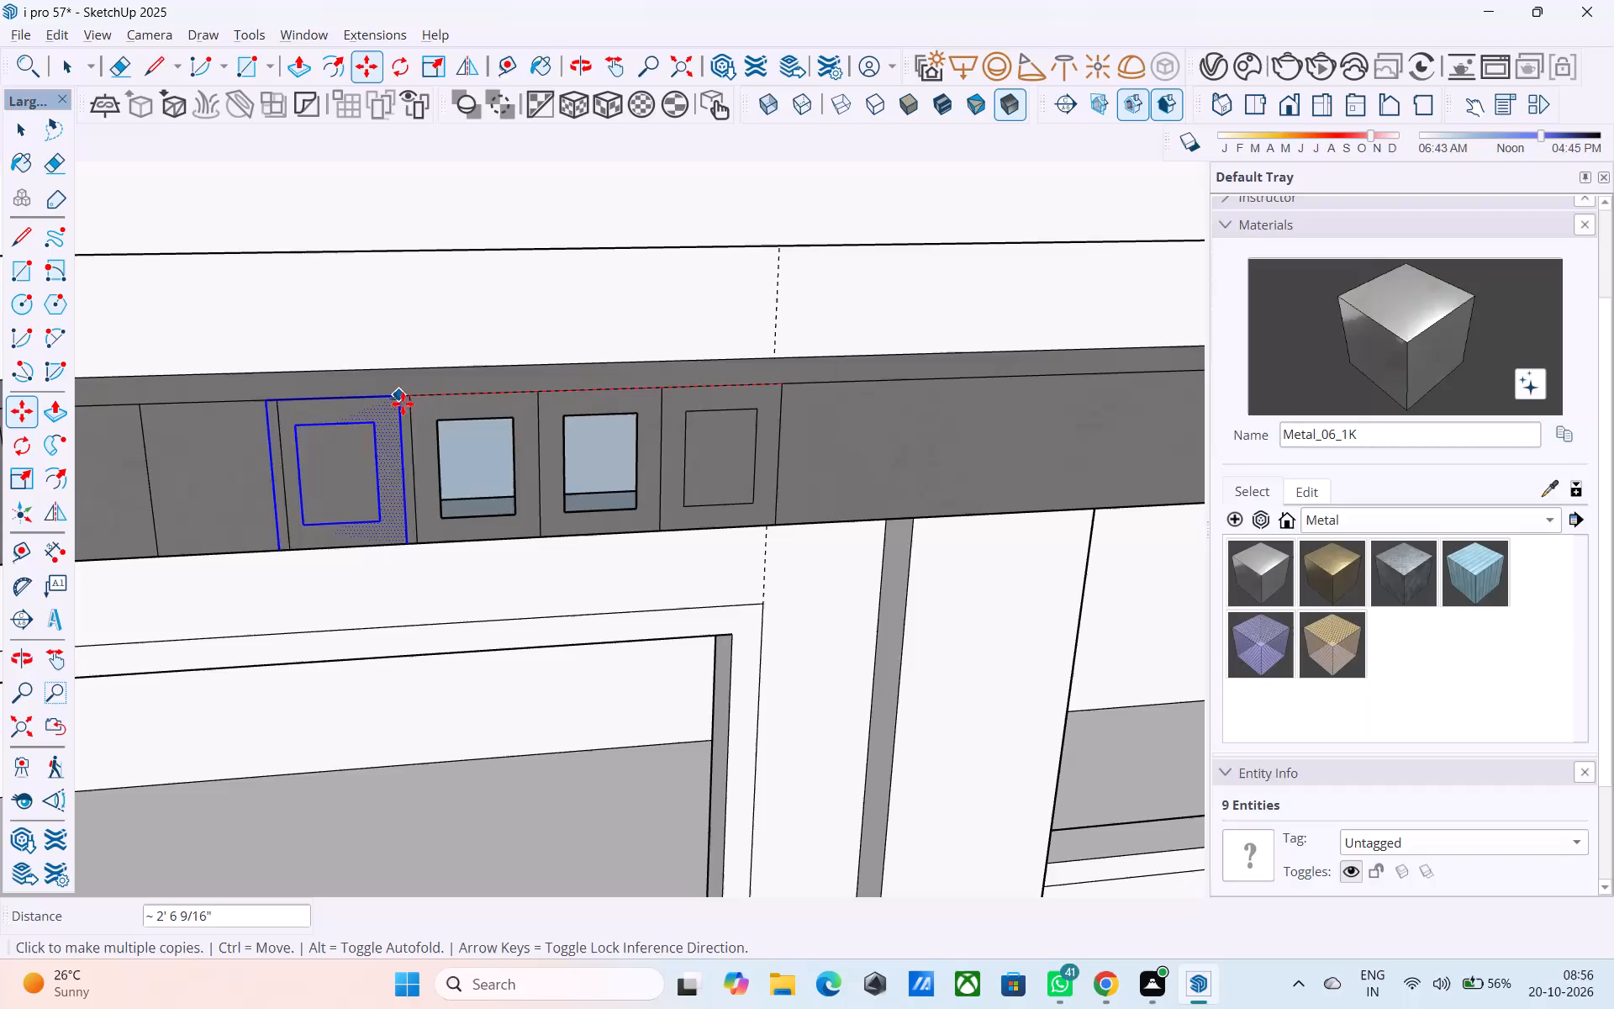
pyautogui.click(407, 403)
pyautogui.click(286, 409)
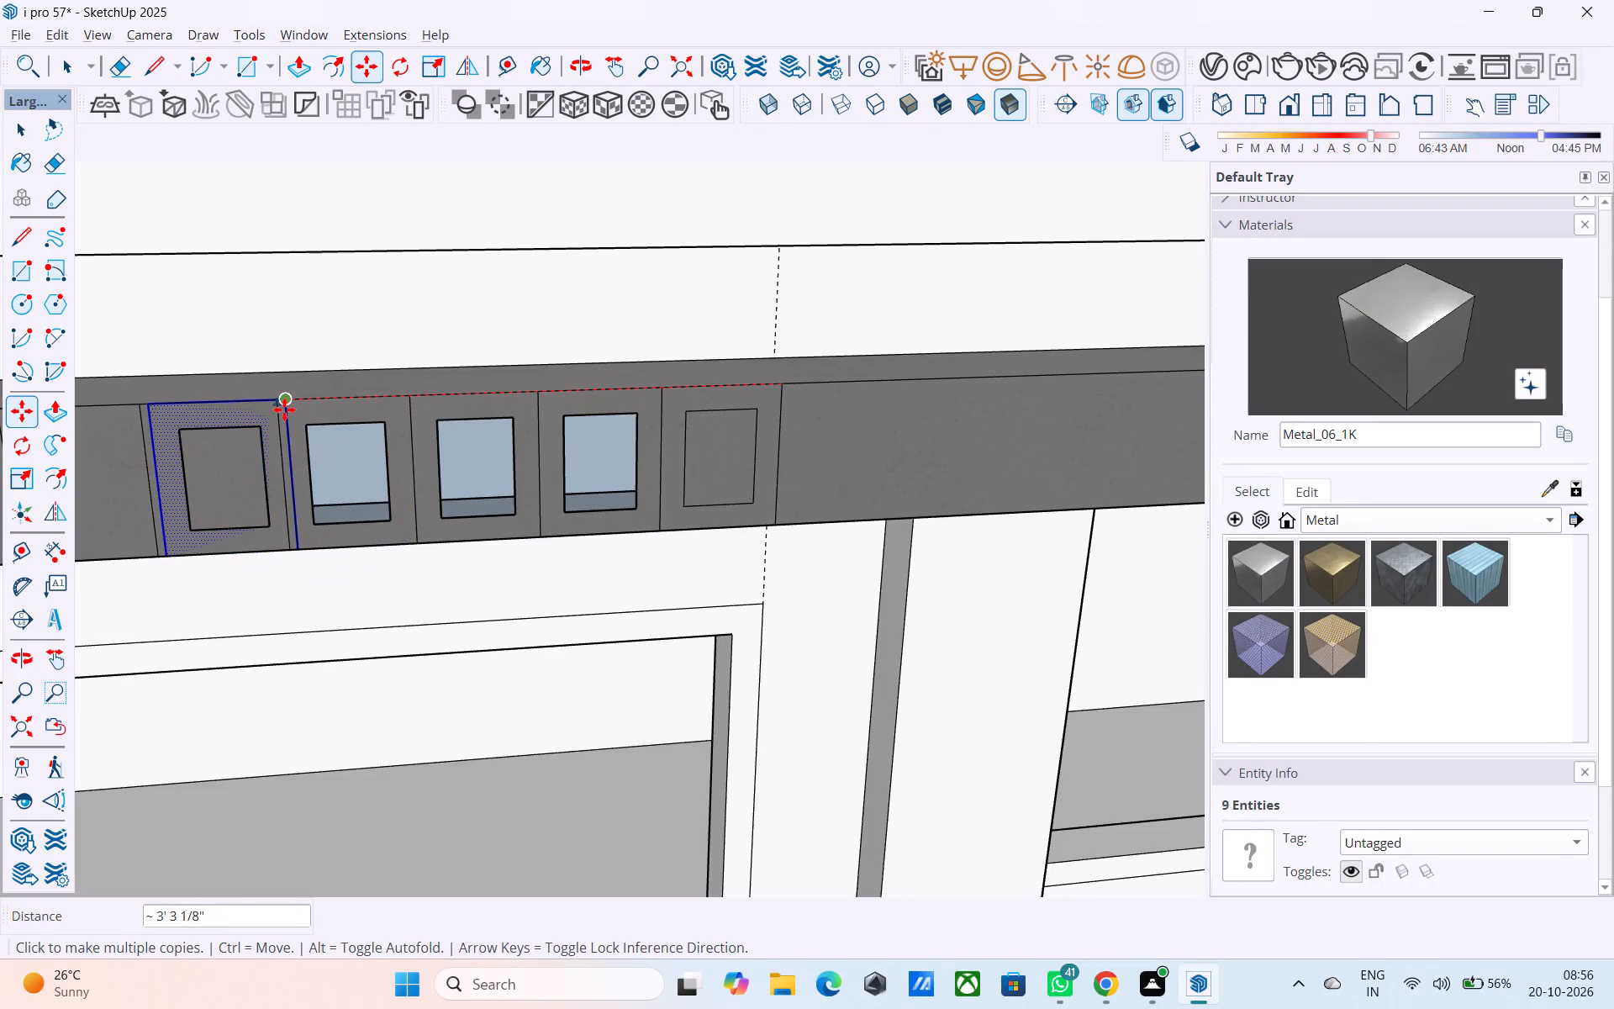
# Continue copying the panel frame onto the next three beam panels, matching the copies to the dividing lines.
pyautogui.scroll(6, 287, 411)
pyautogui.scroll(-6, 683, 368)
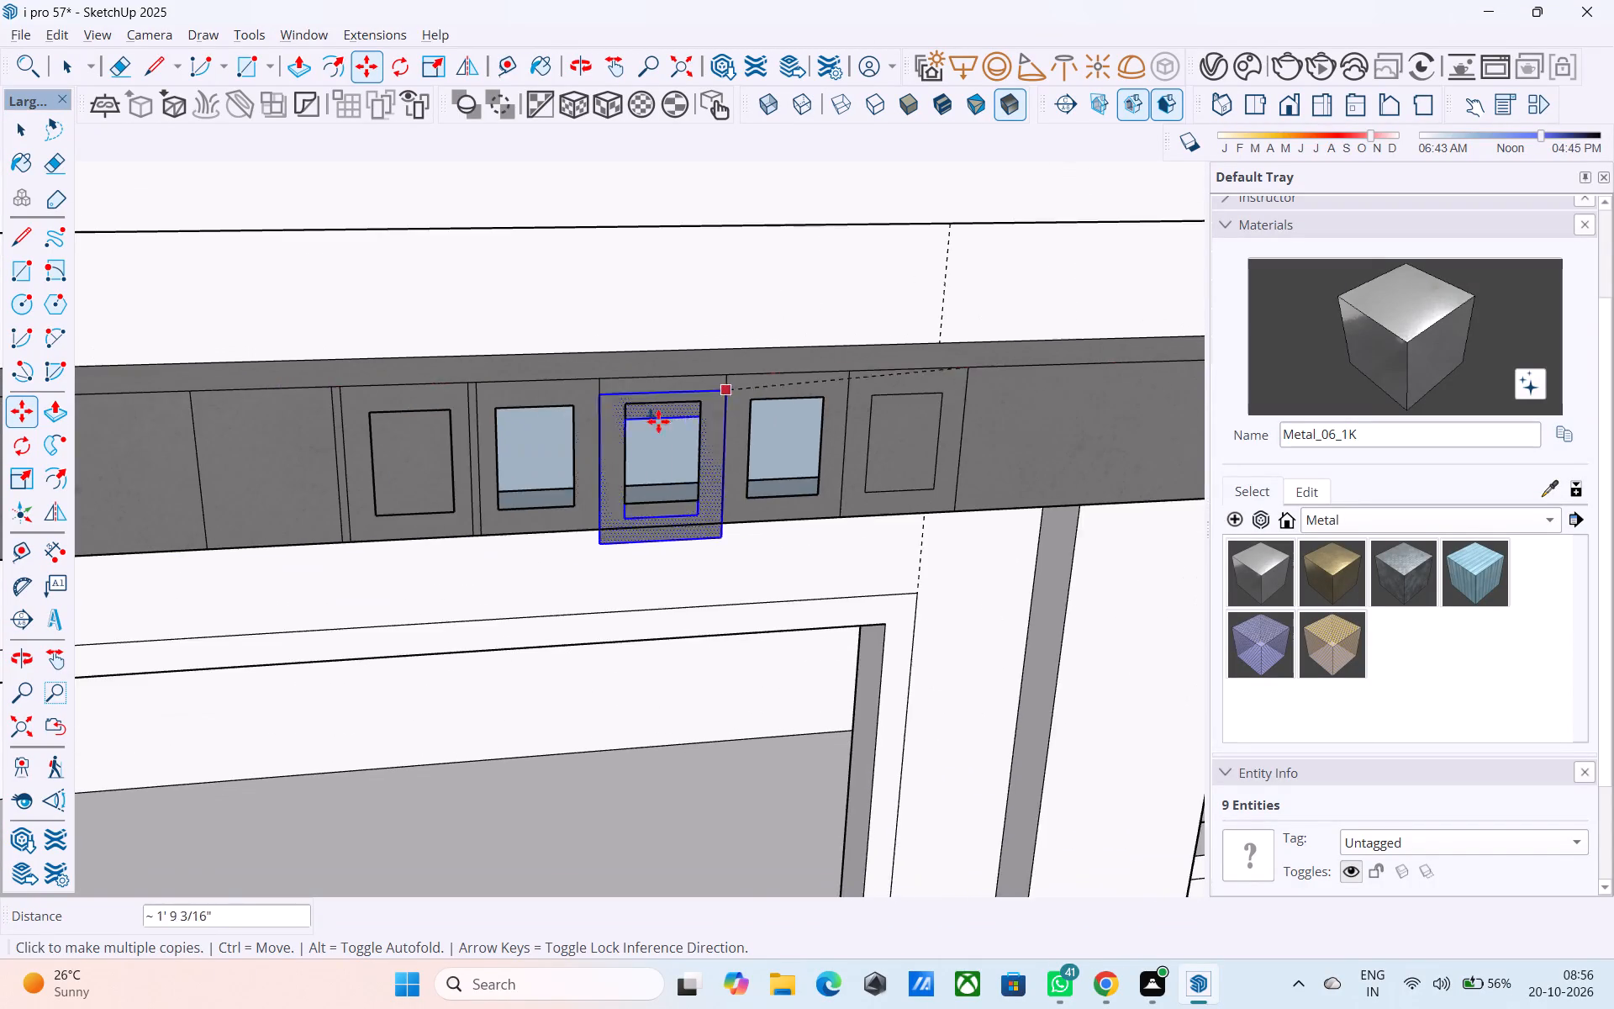
pyautogui.scroll(-4, 571, 430)
pyautogui.scroll(10, 443, 419)
pyautogui.scroll(1, 605, 388)
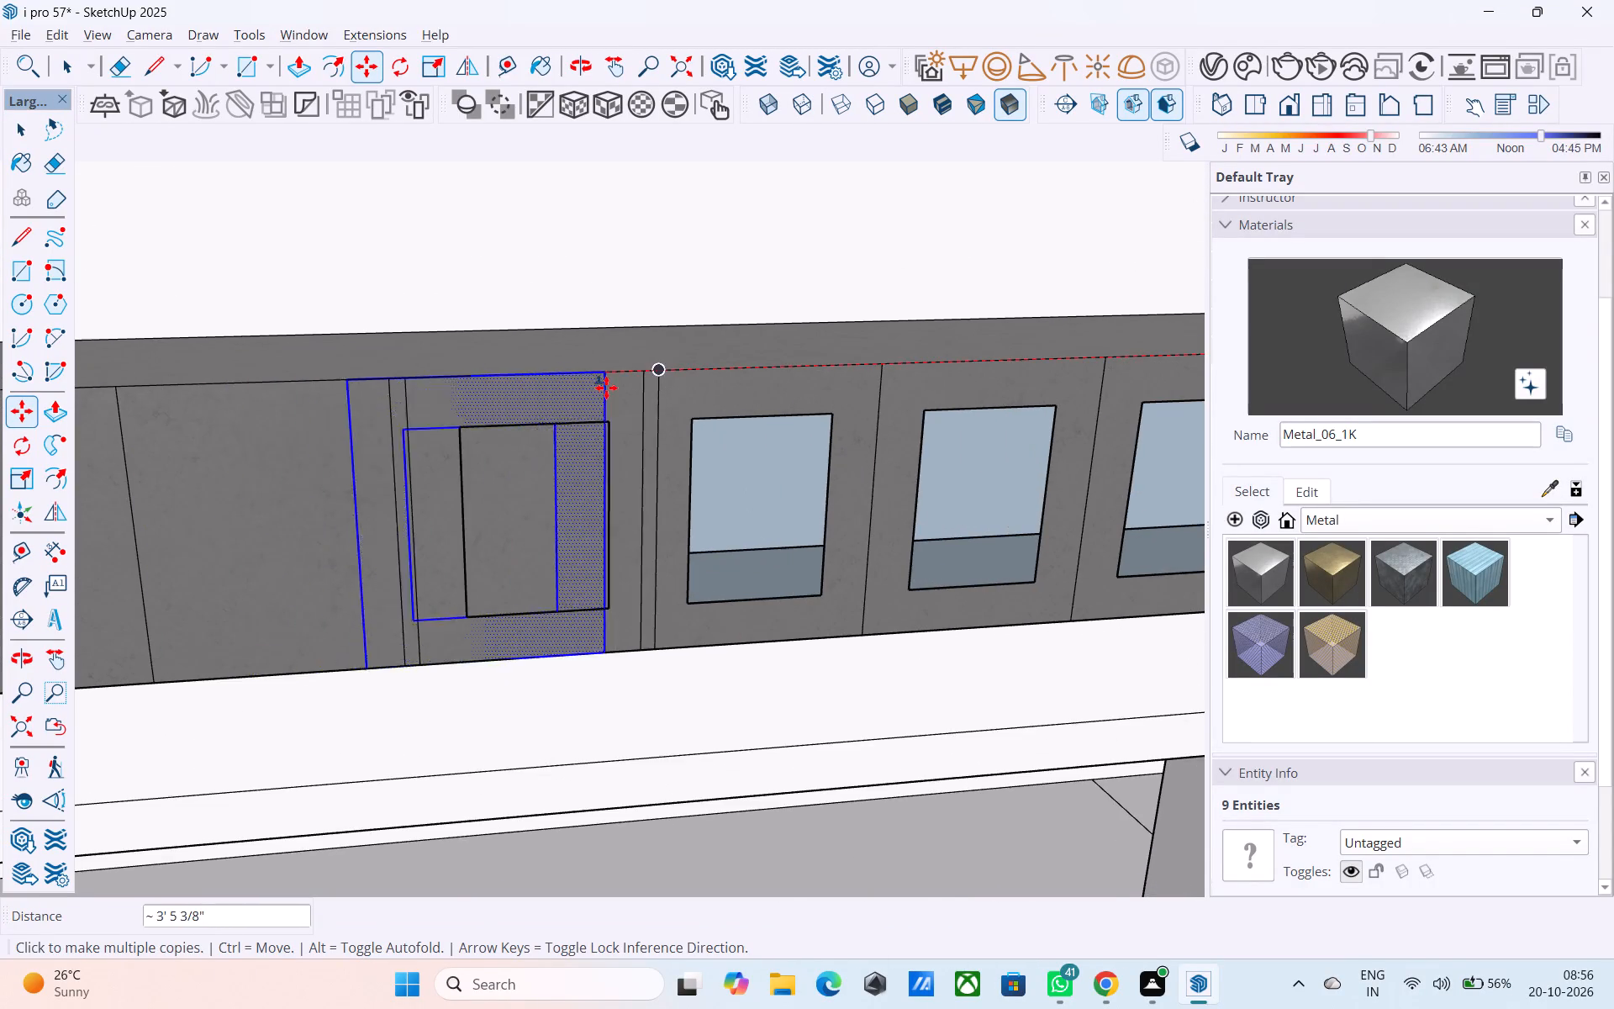
pyautogui.scroll(5, 606, 388)
pyautogui.click(668, 360)
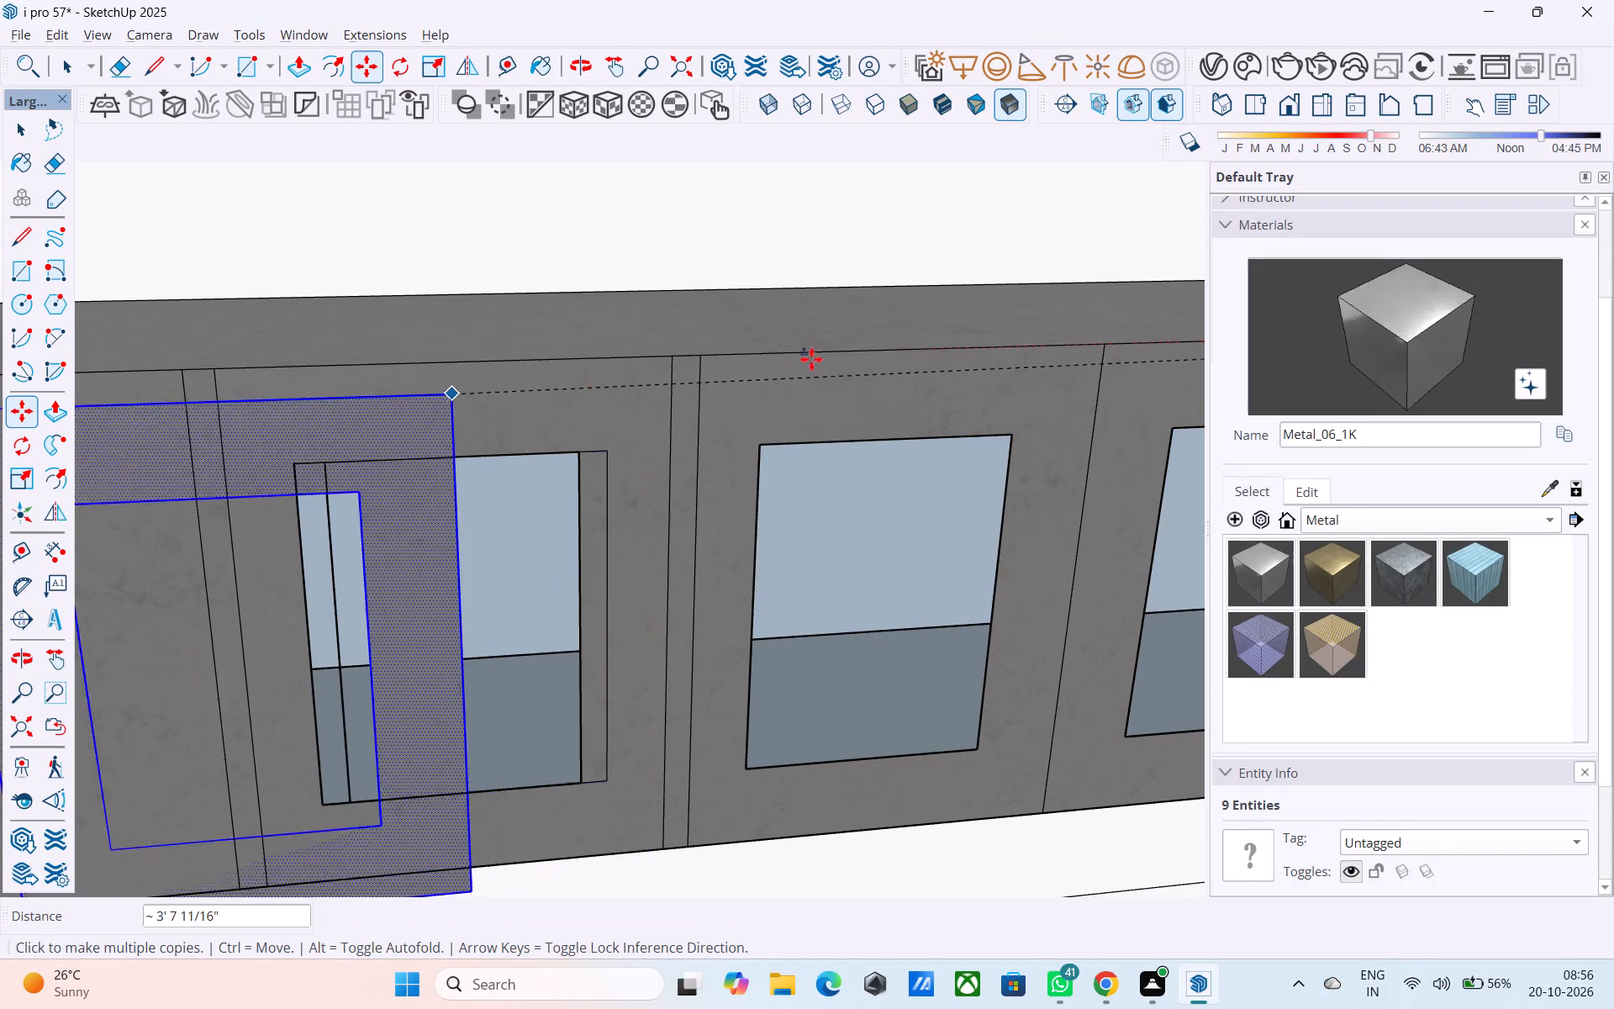
pyautogui.scroll(-5, 875, 345)
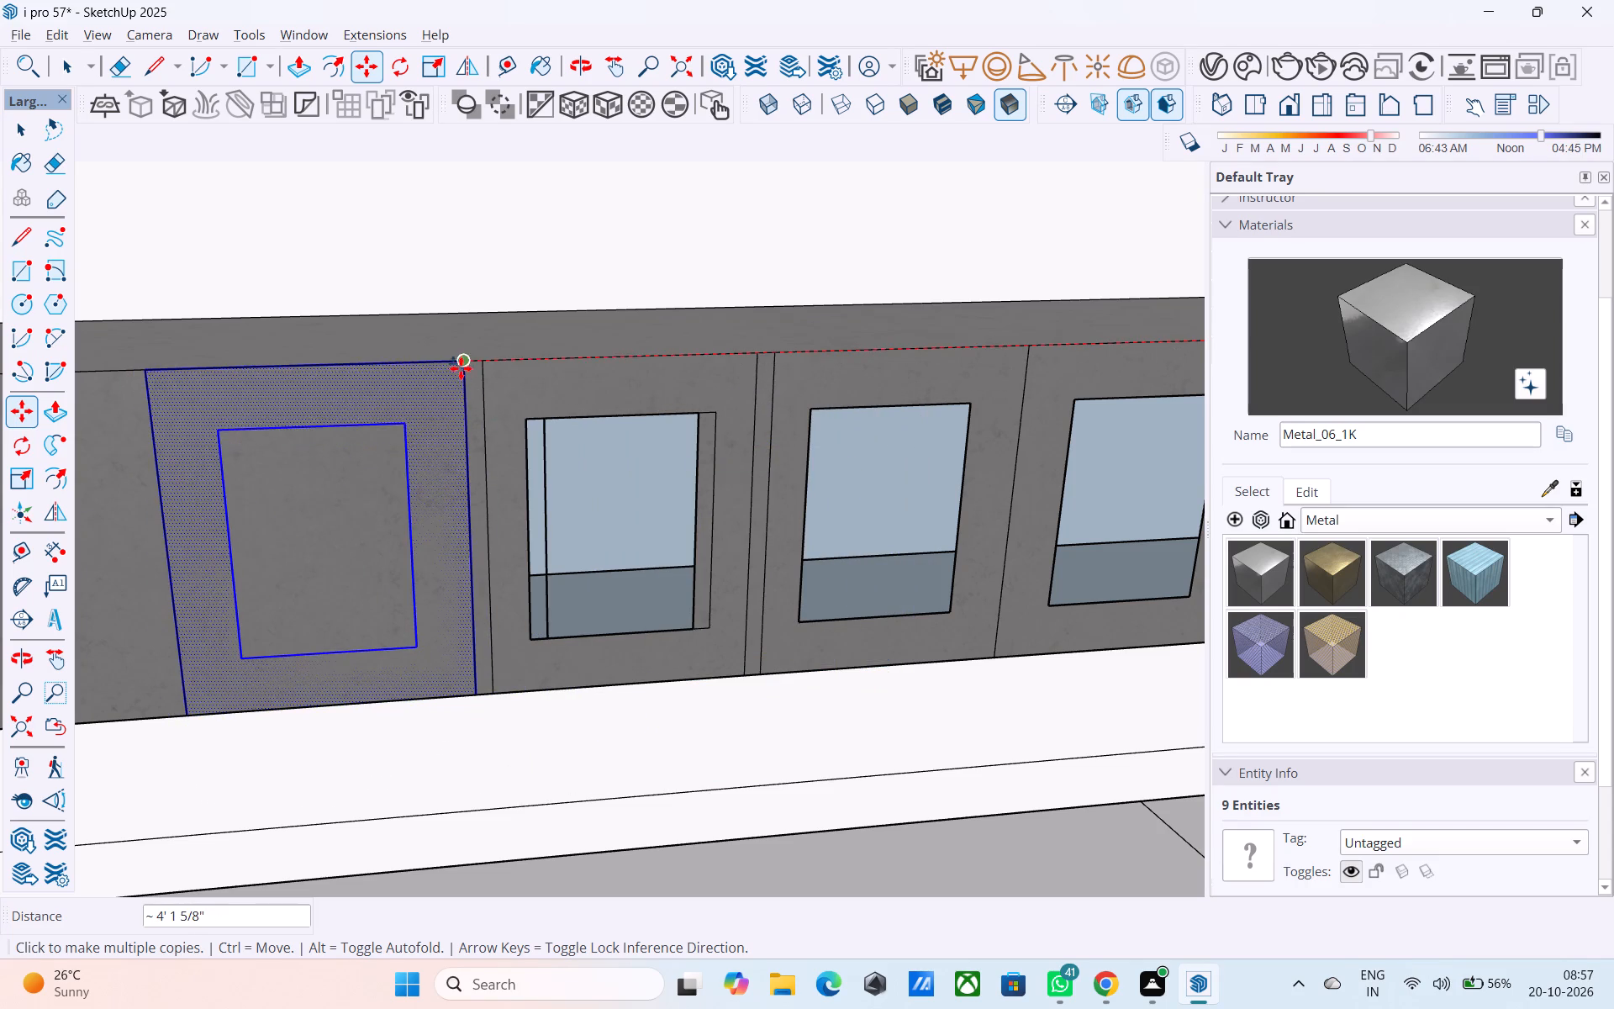
pyautogui.moveTo(463, 356); pyautogui.dragTo(471, 355)
pyautogui.scroll(-6, 1056, 315)
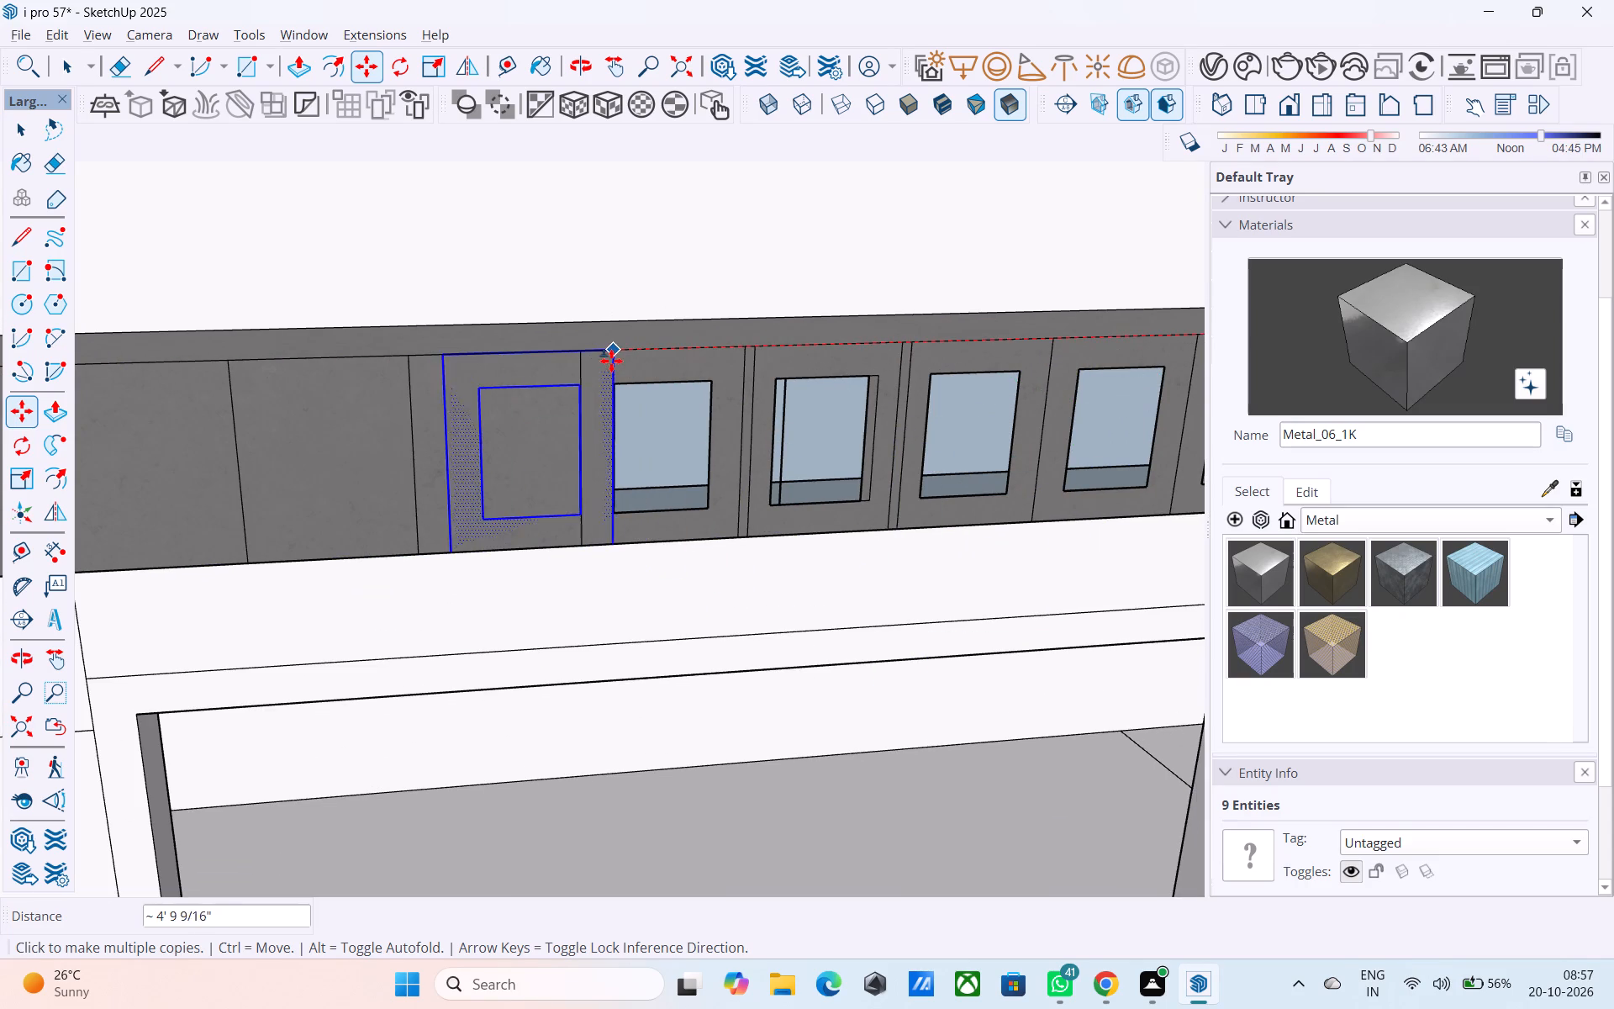
pyautogui.click(590, 349)
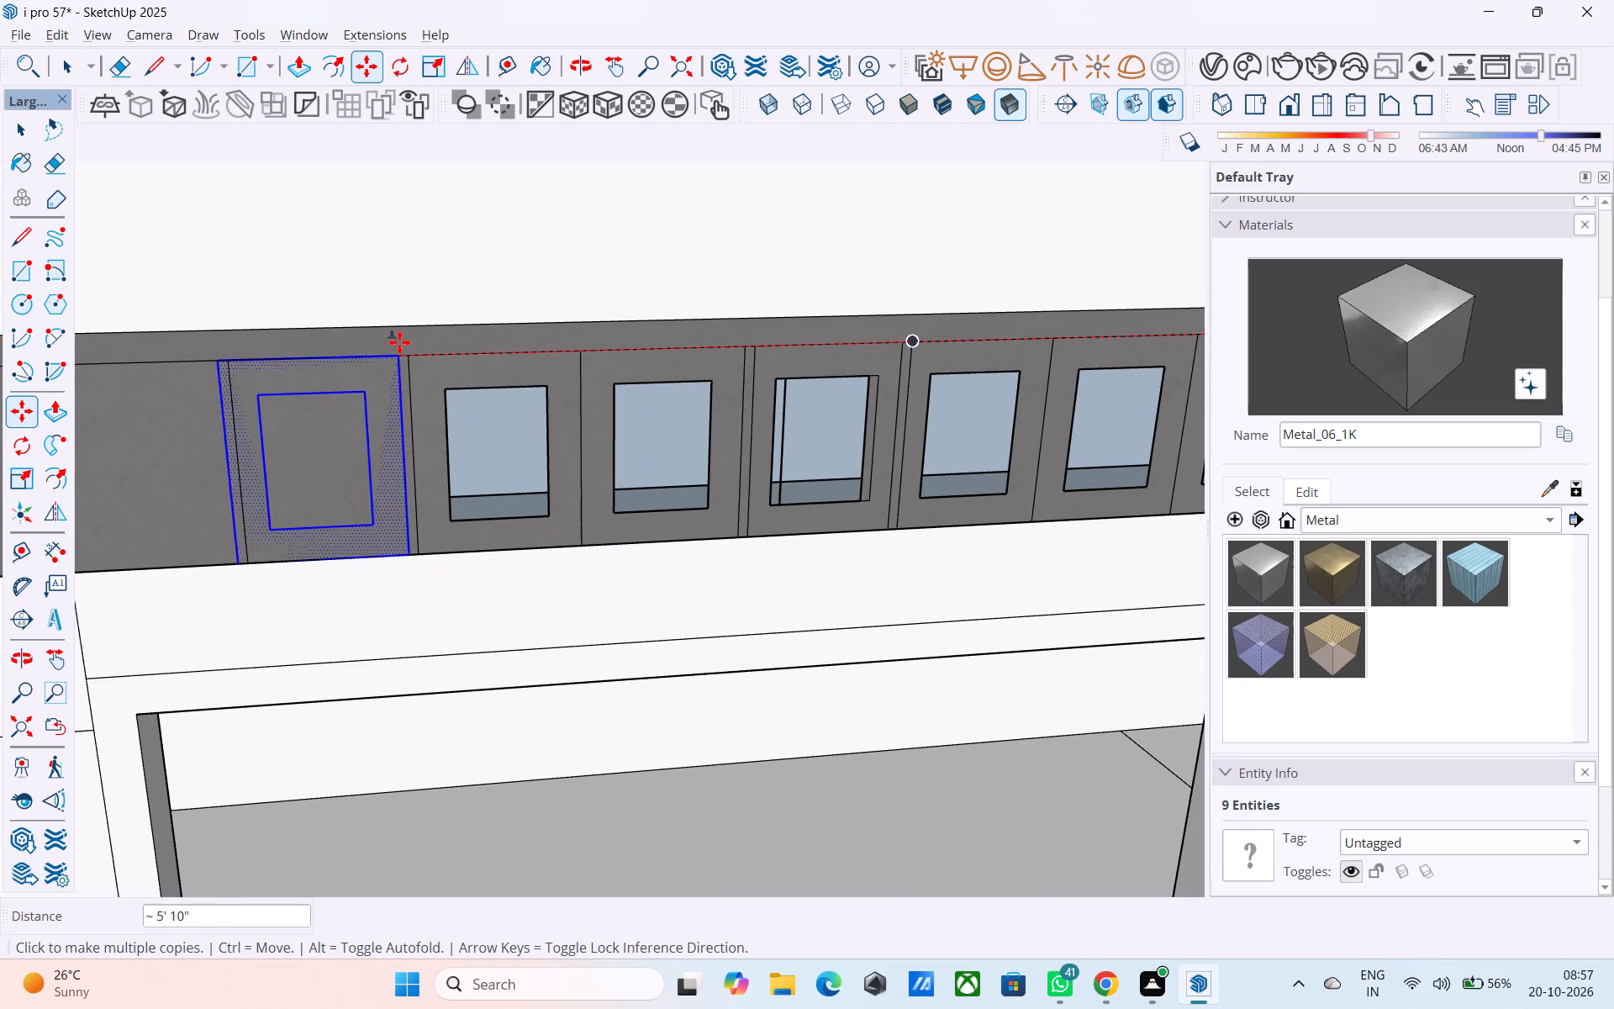
pyautogui.click(403, 358)
# Copy the panel frame onto the next four beam panels, continuing toward the outer end above the stacked slots.
pyautogui.scroll(-5, 925, 374)
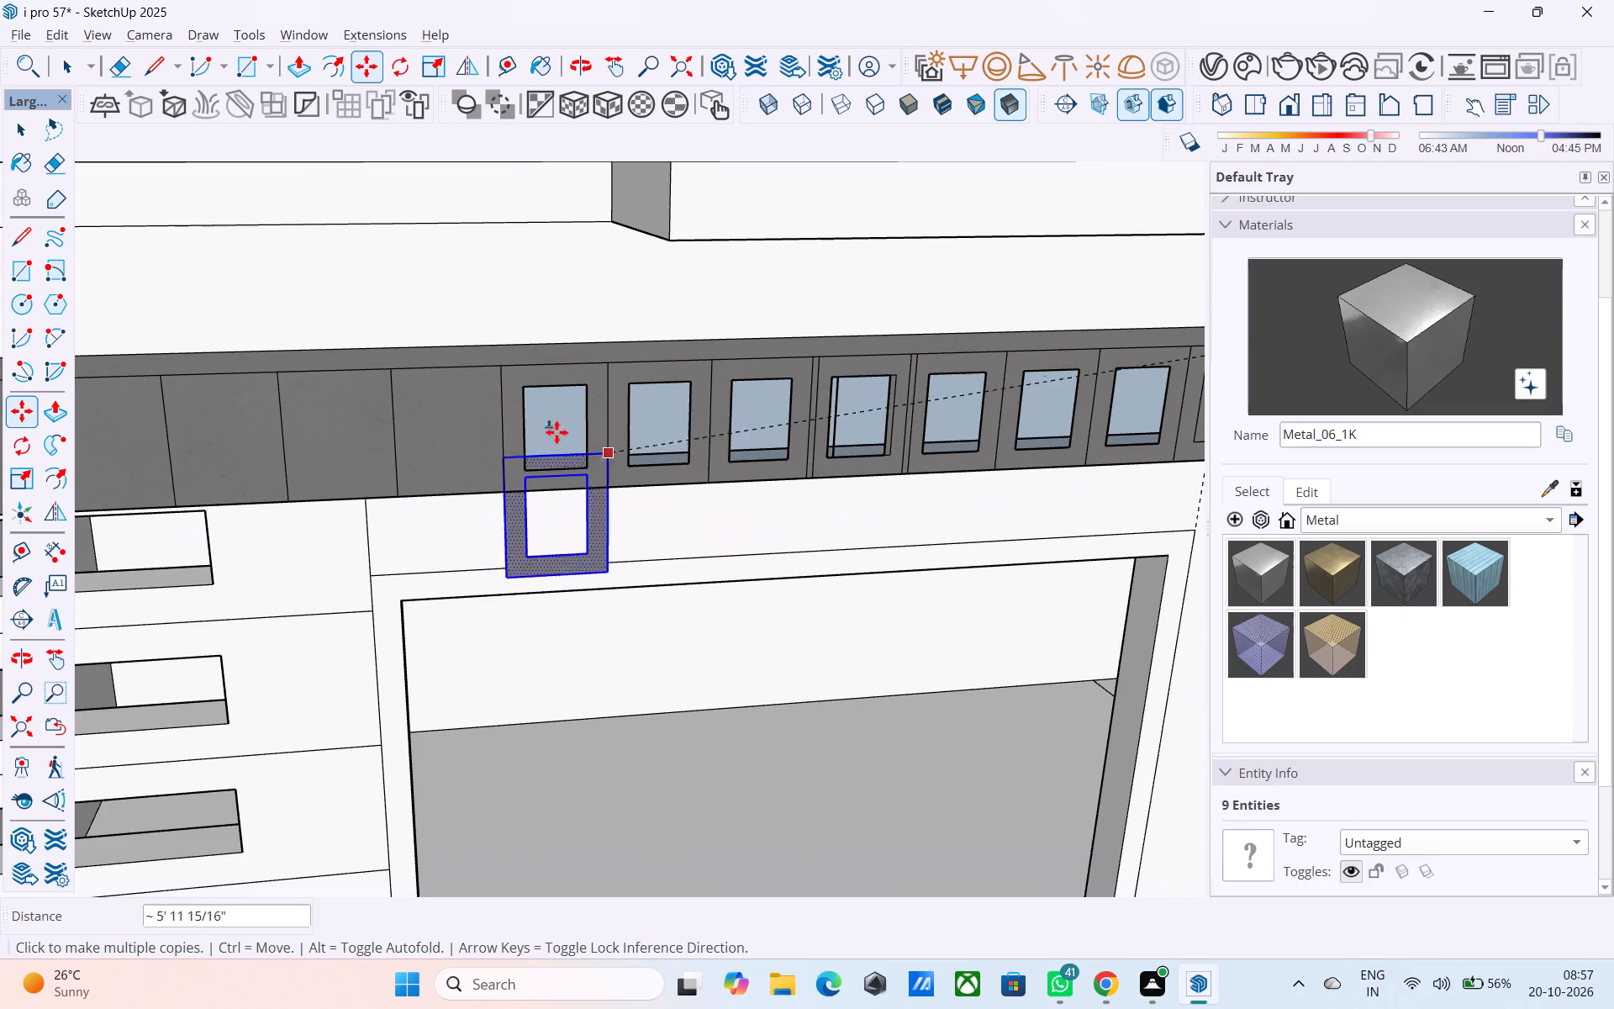
pyautogui.click(498, 370)
pyautogui.click(394, 364)
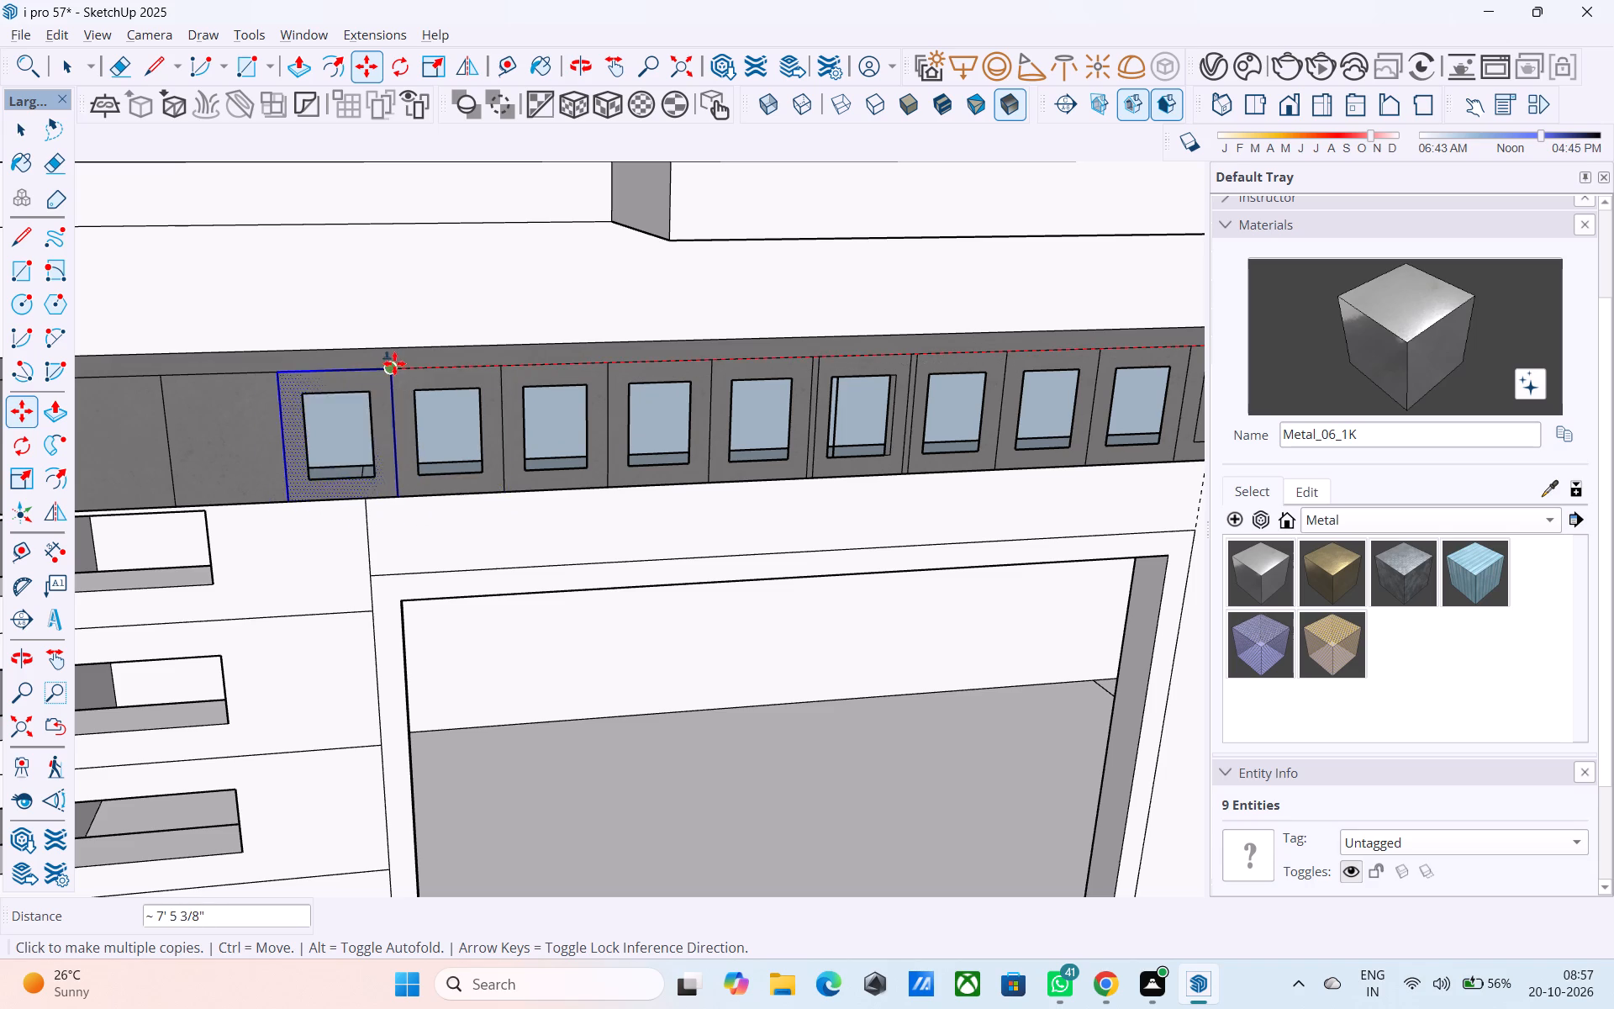
pyautogui.scroll(-4, 762, 330)
pyautogui.scroll(1, 530, 394)
pyautogui.click(430, 363)
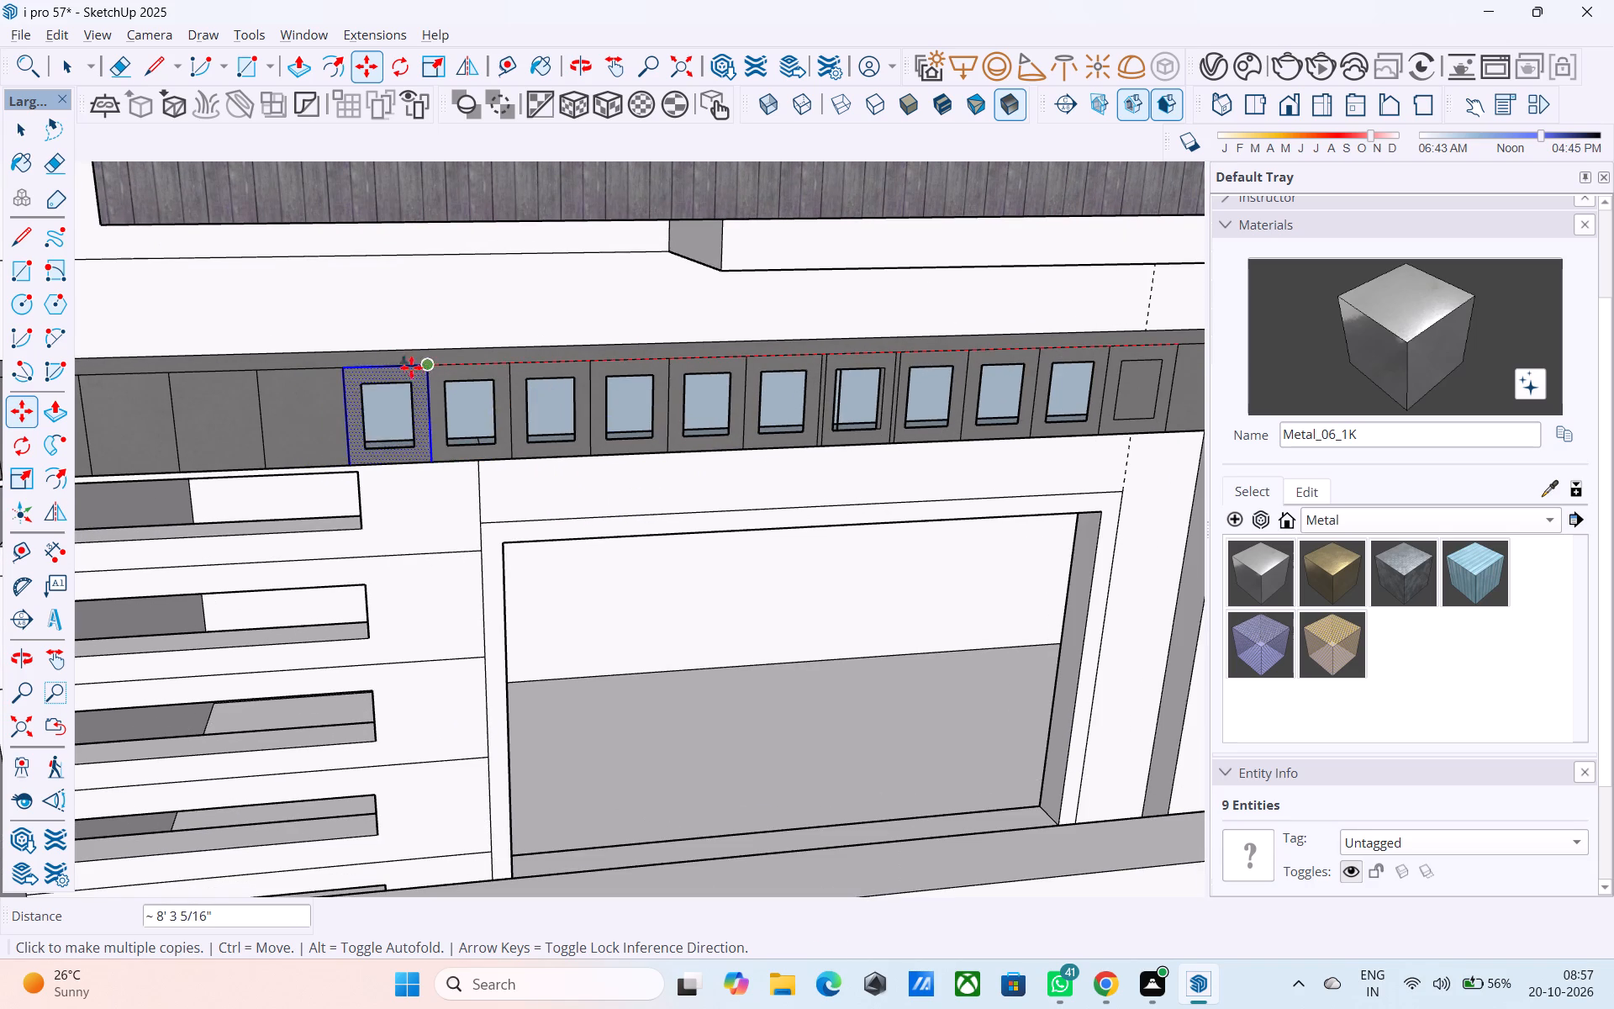
pyautogui.scroll(4, 293, 373)
pyautogui.click(365, 372)
# Copy the panel frame onto the last four beam panels, up to the outer corner.
pyautogui.scroll(-6, 788, 361)
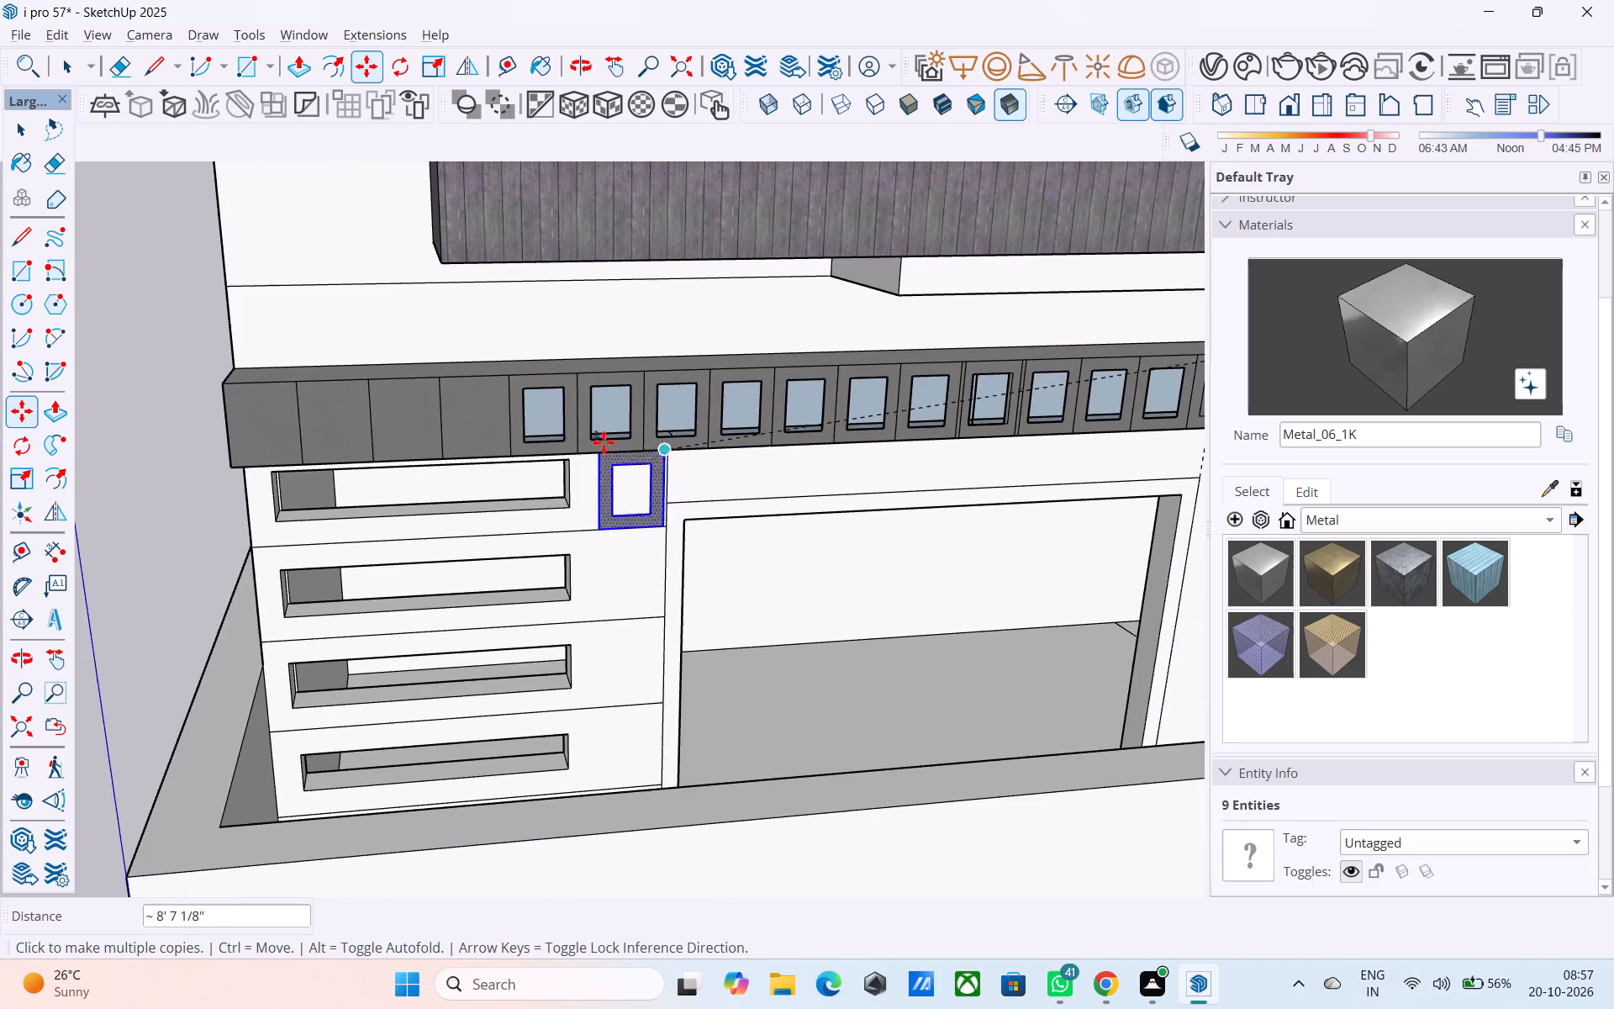
pyautogui.scroll(4, 543, 400)
pyautogui.click(489, 361)
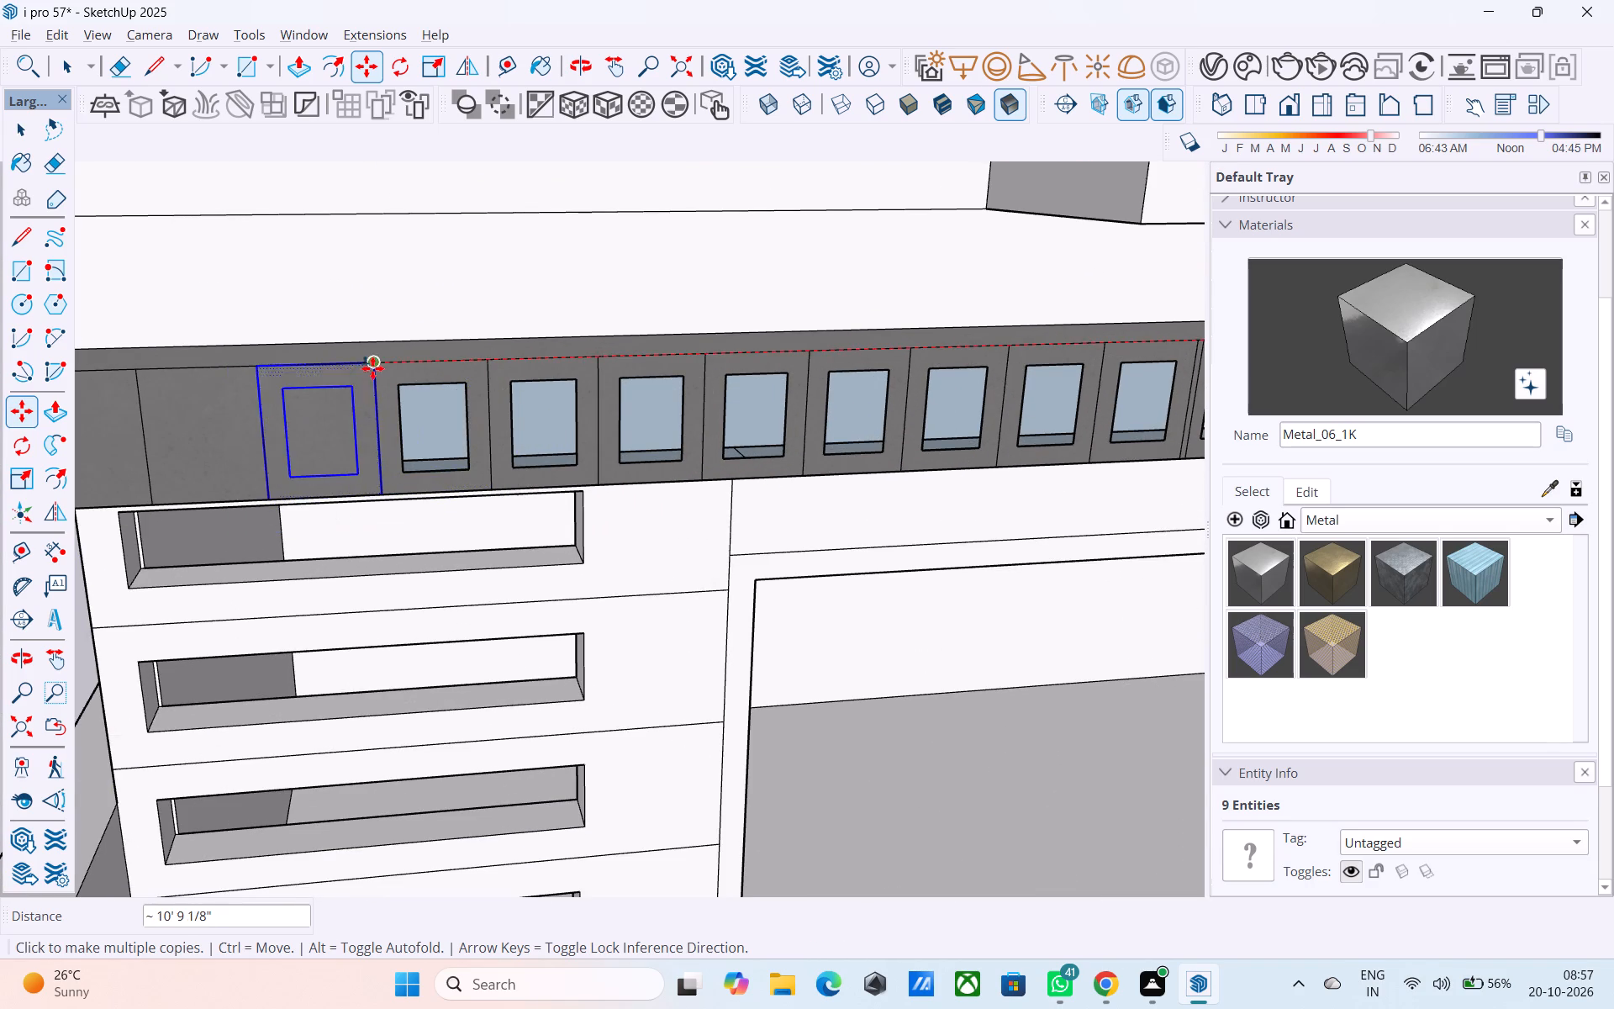
pyautogui.click(374, 367)
pyautogui.click(253, 362)
pyautogui.scroll(-4, 911, 433)
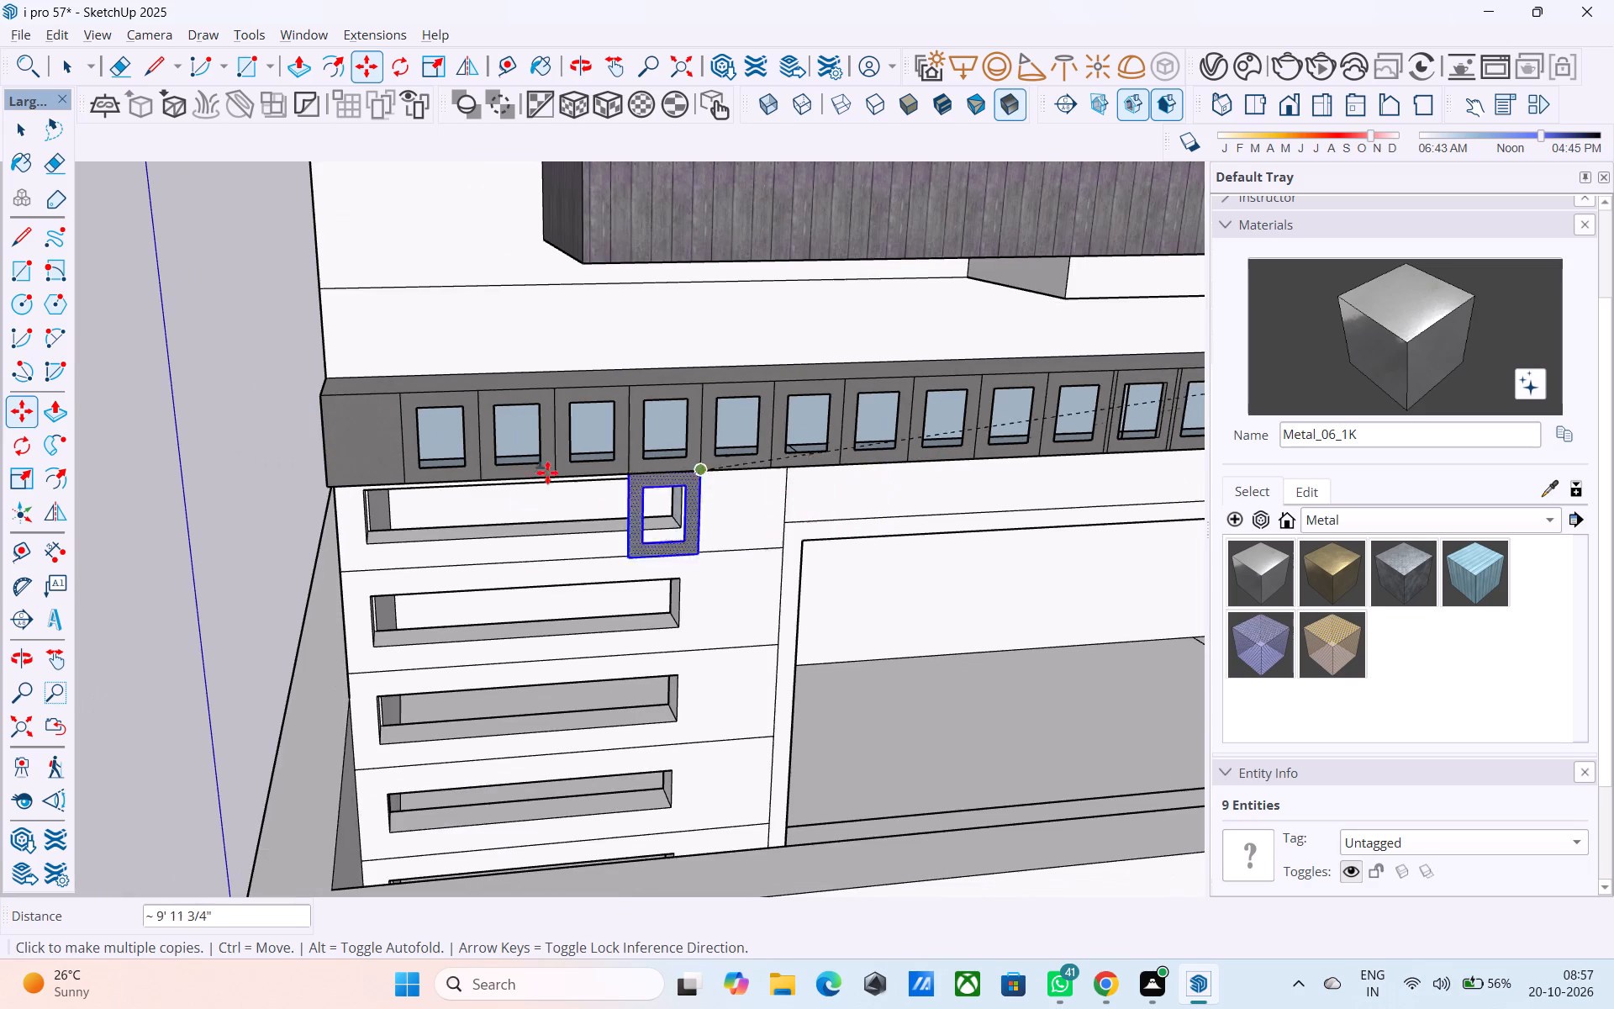
pyautogui.scroll(5, 434, 428)
pyautogui.click(376, 370)
# Erase the stray duplicate edges beside and inside the misaligned panel opening in the middle of the beam.
pyautogui.scroll(-2, 382, 479)
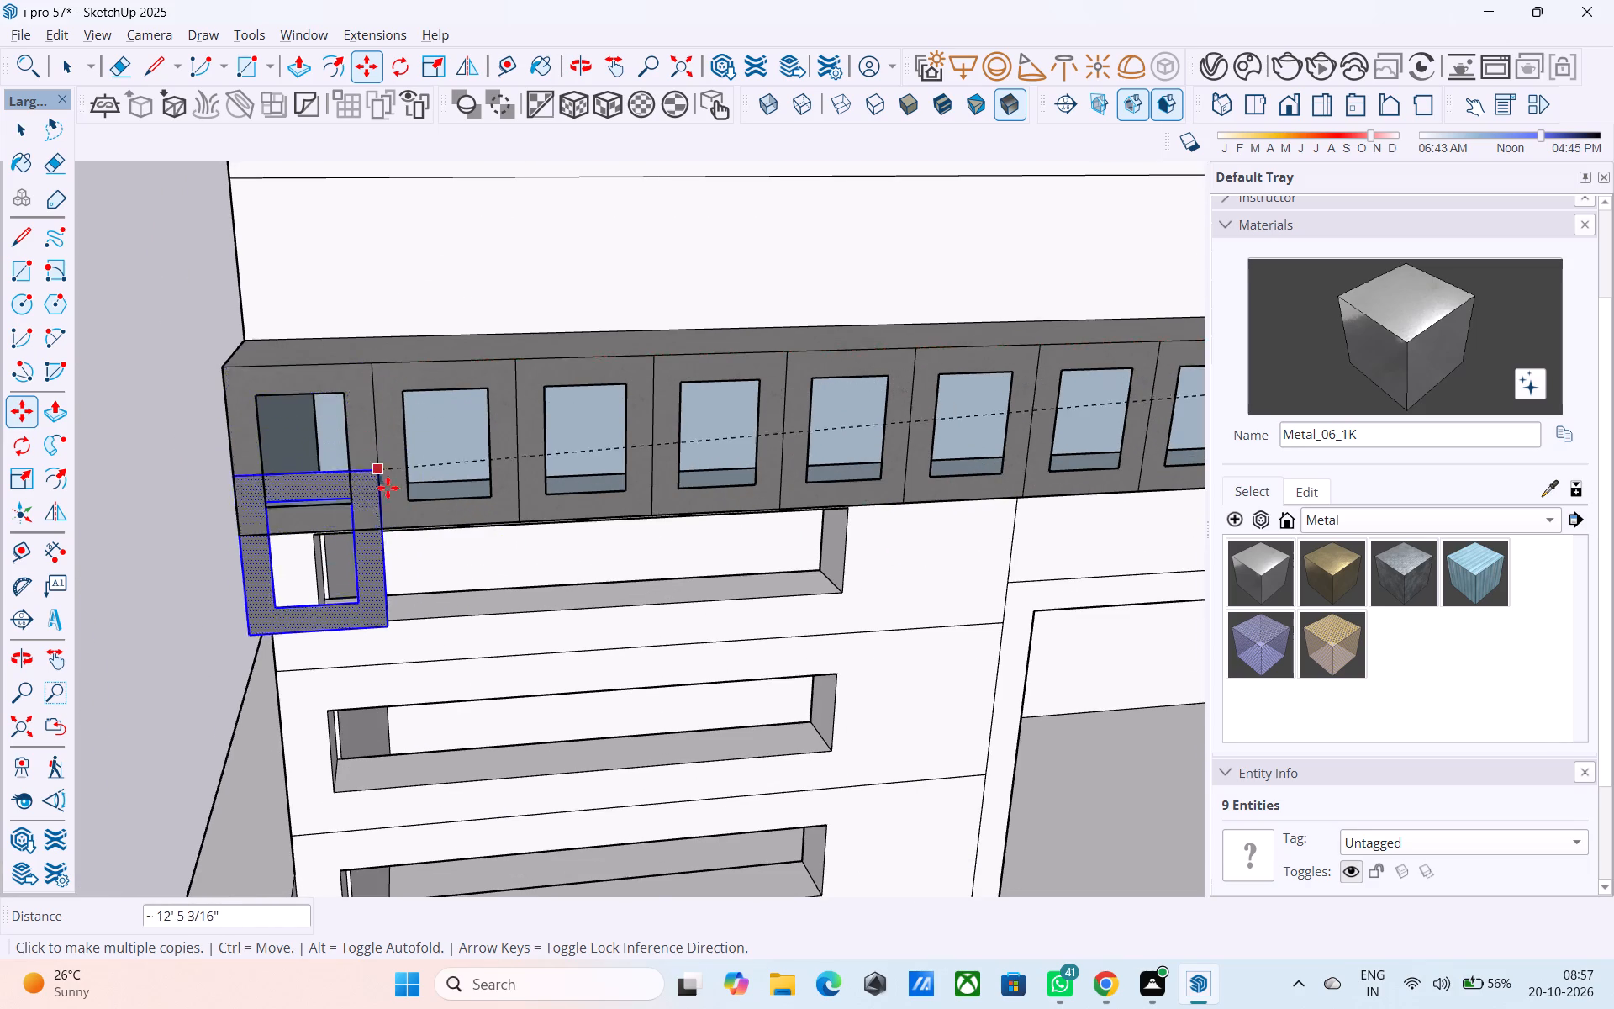
pyautogui.scroll(-7, 388, 488)
pyautogui.moveTo(433, 515); pyautogui.dragTo(474, 492, button='middle')
pyautogui.moveTo(476, 492); pyautogui.dragTo(416, 454, button='middle')
pyautogui.scroll(-5, 444, 510)
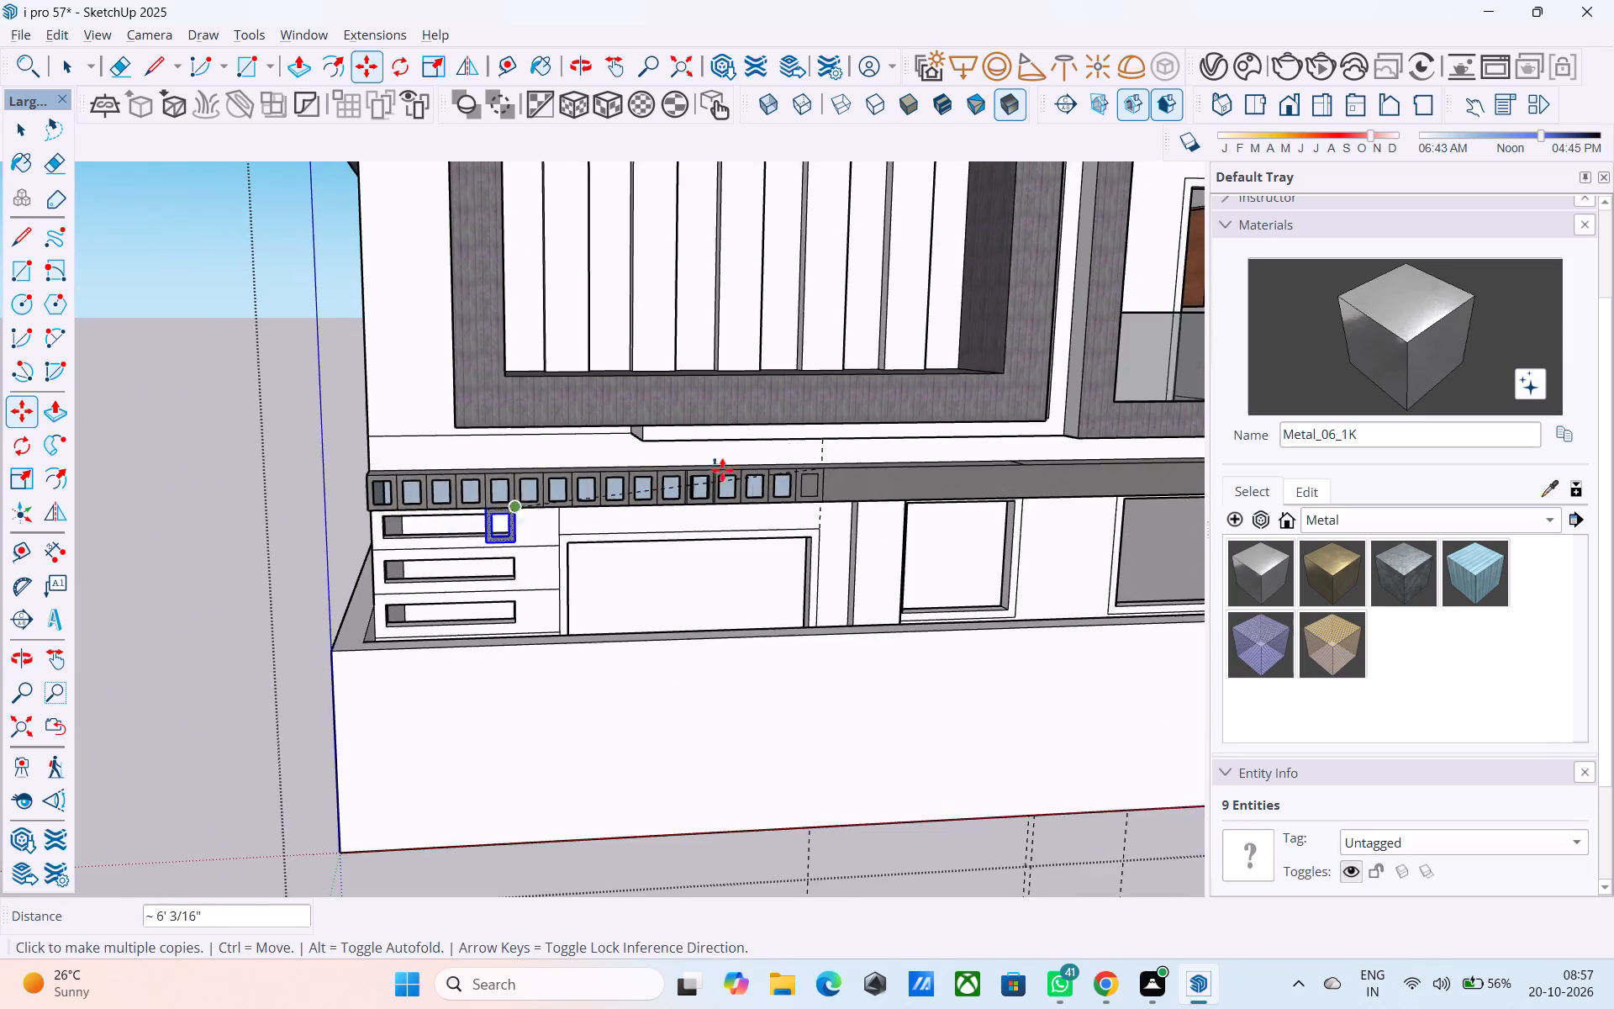
pyautogui.scroll(8, 829, 446)
pyautogui.scroll(11, 535, 535)
pyautogui.moveTo(500, 533); pyautogui.dragTo(520, 522, button='middle')
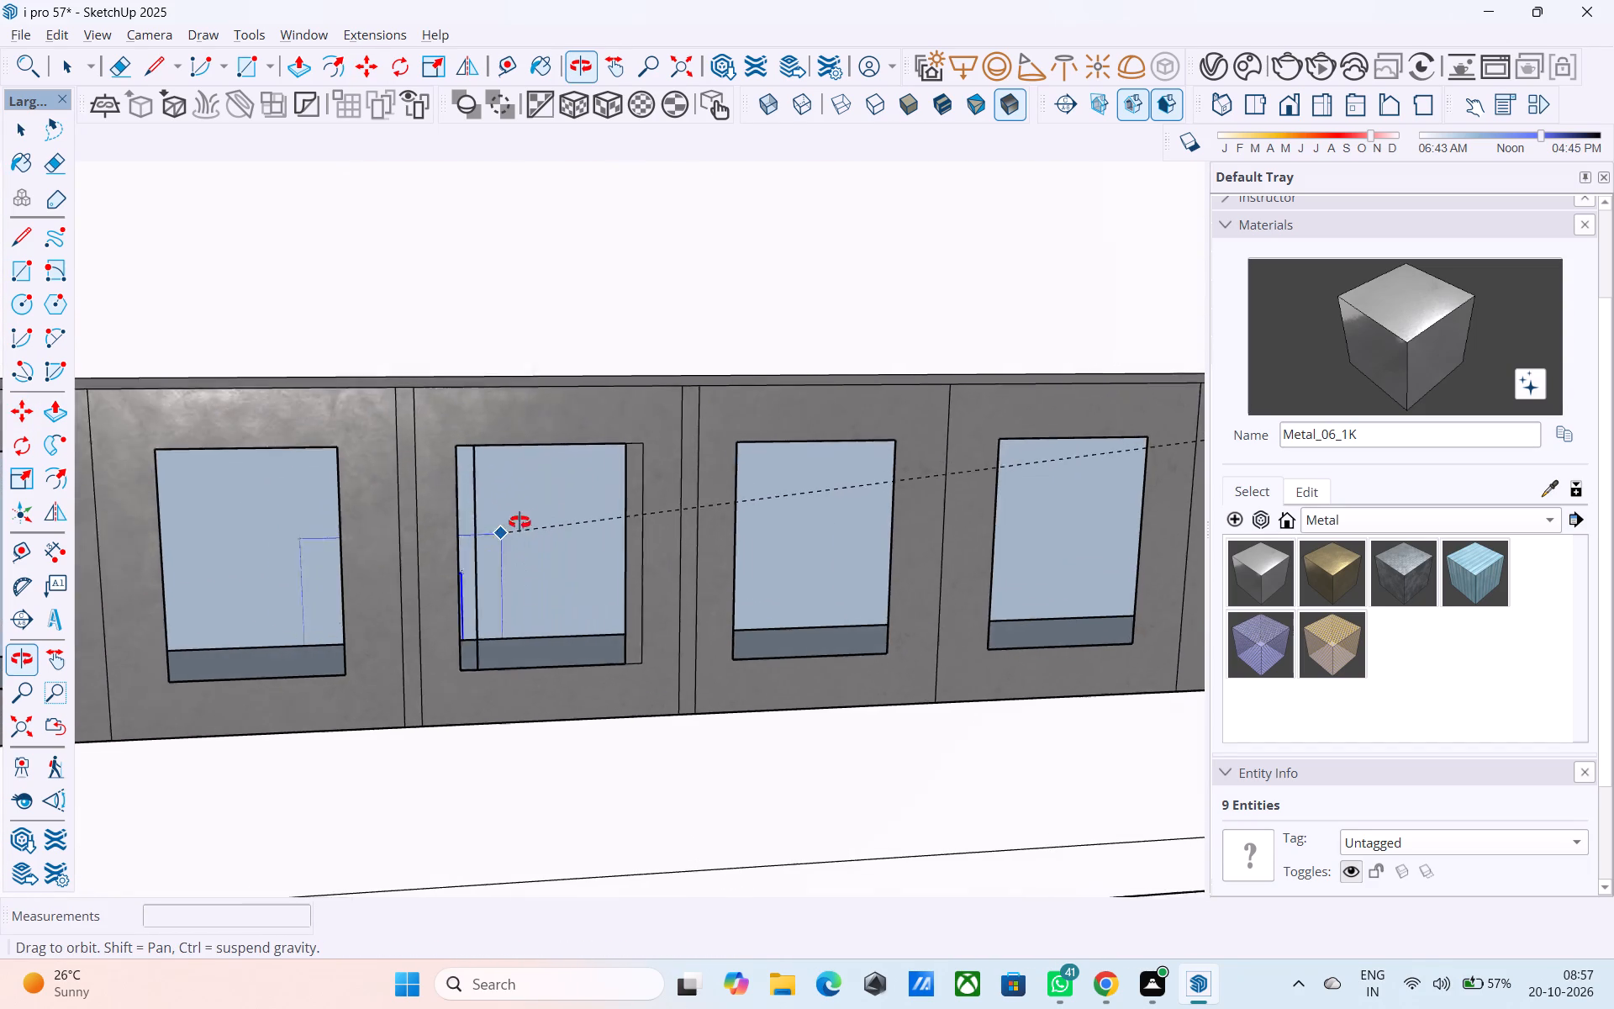
pyautogui.moveTo(520, 522); pyautogui.dragTo(556, 523, button='middle')
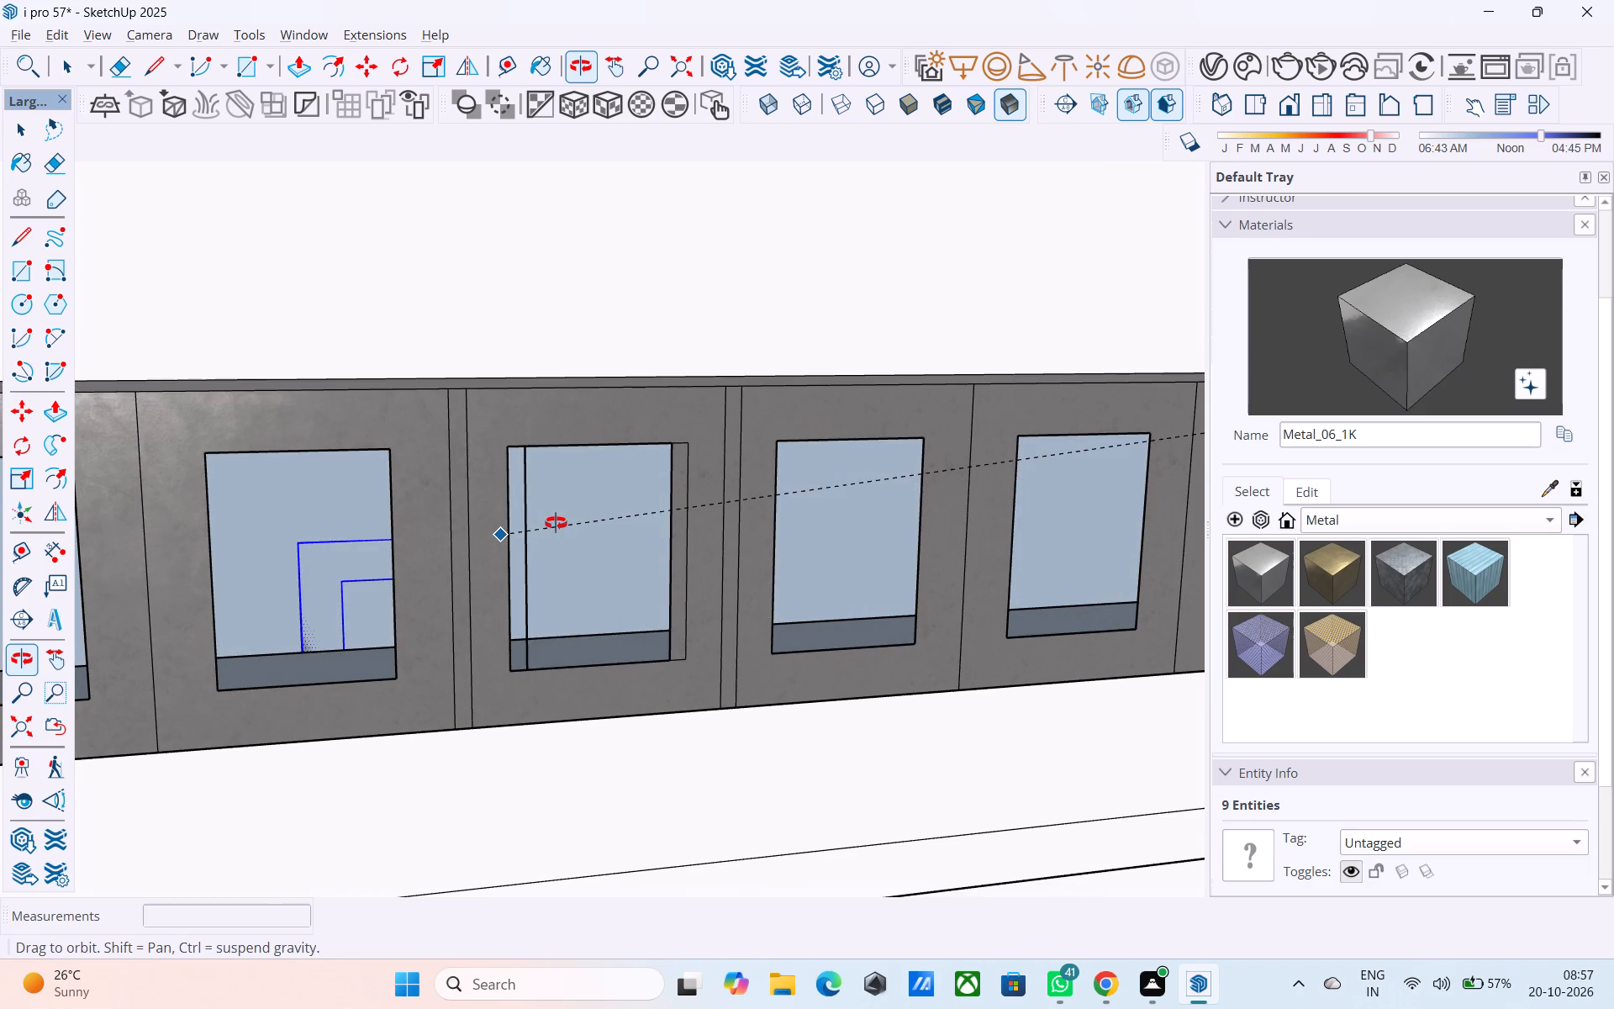
pyautogui.moveTo(556, 523); pyautogui.dragTo(556, 525, button='middle')
pyautogui.press('e')
pyautogui.click(468, 457)
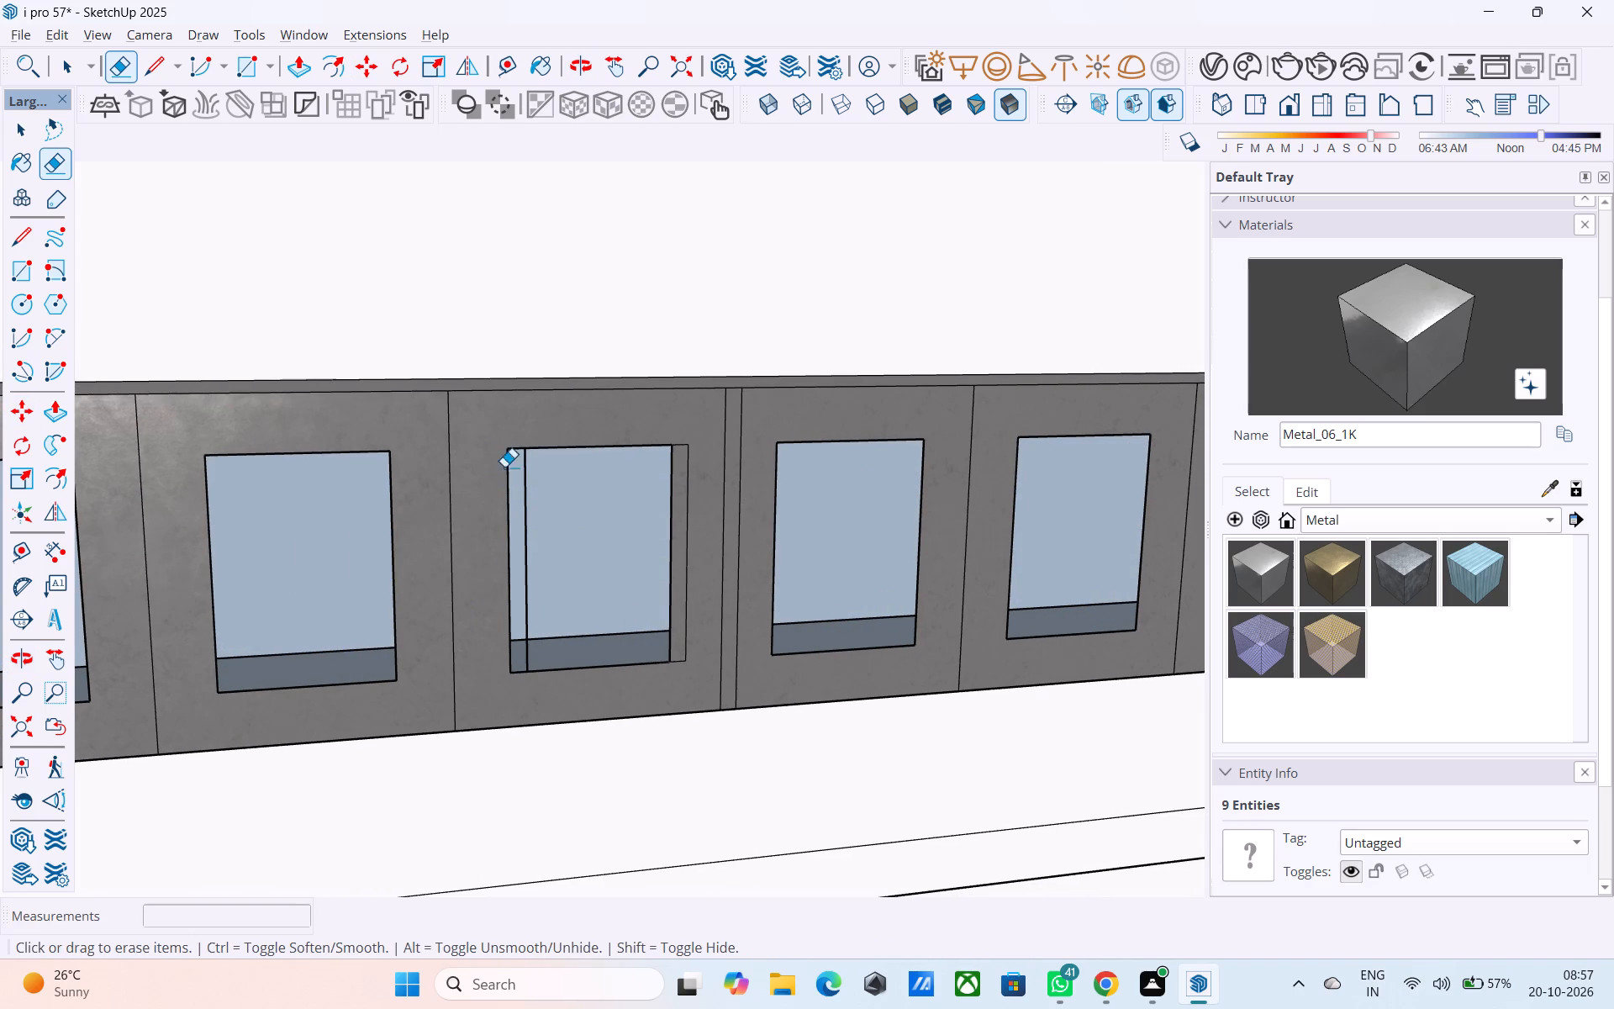
pyautogui.click(528, 488)
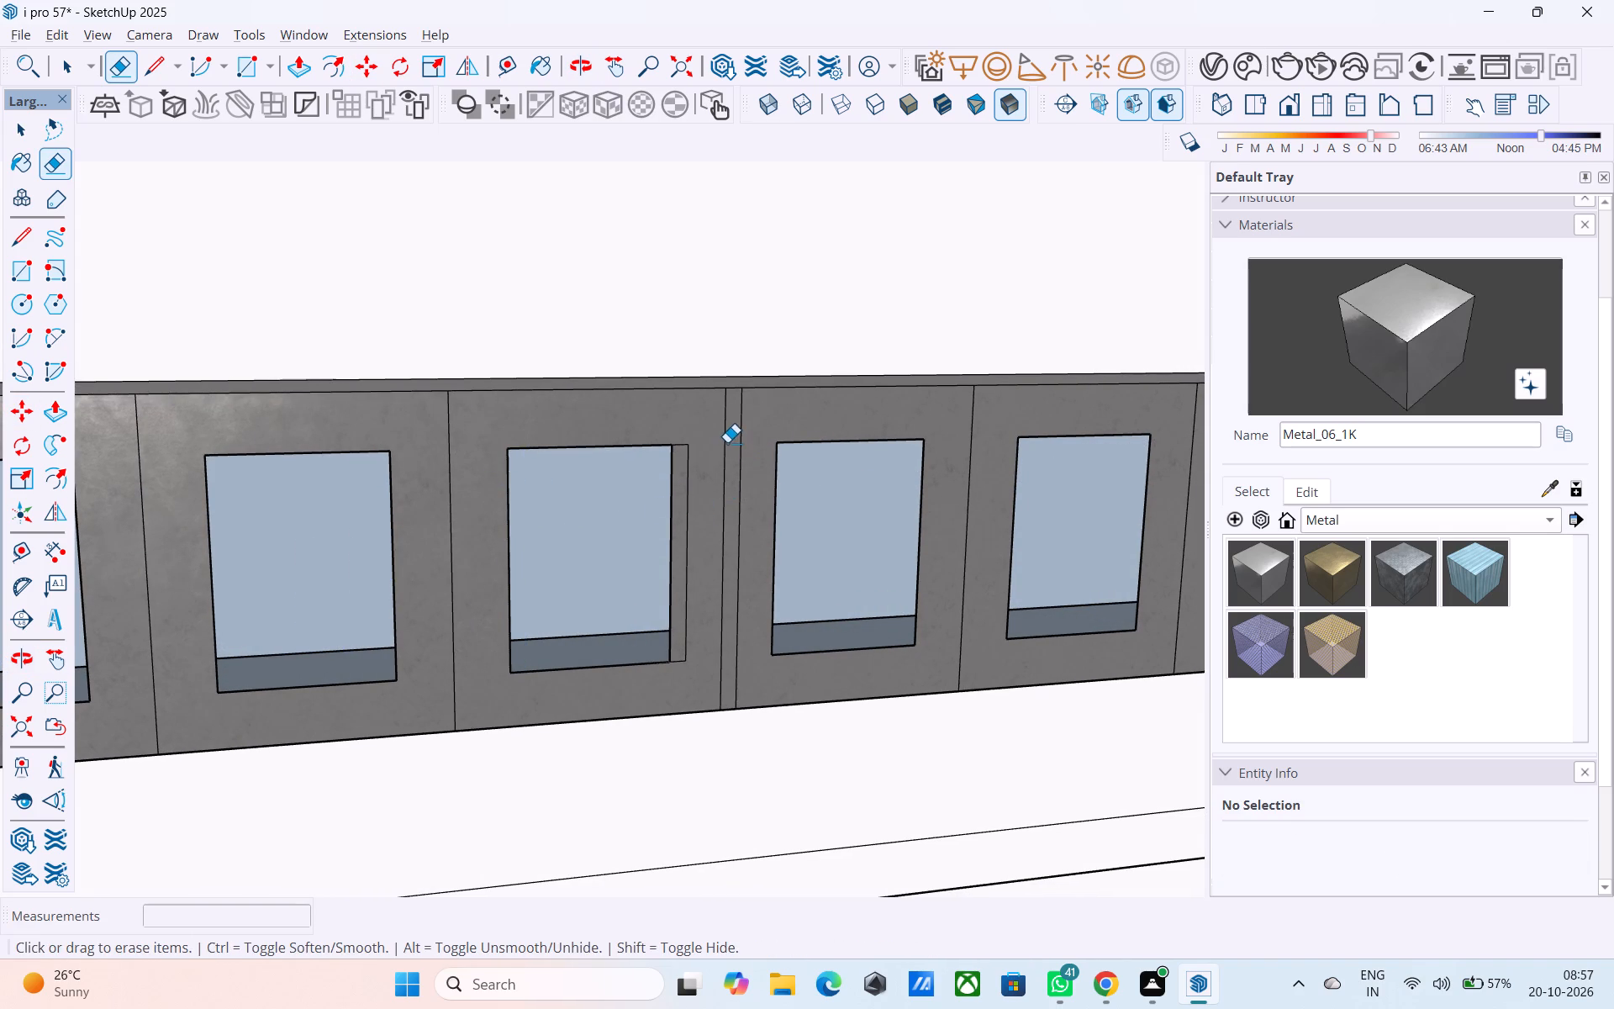
pyautogui.click(739, 444)
pyautogui.moveTo(736, 454); pyautogui.dragTo(632, 468, button='middle')
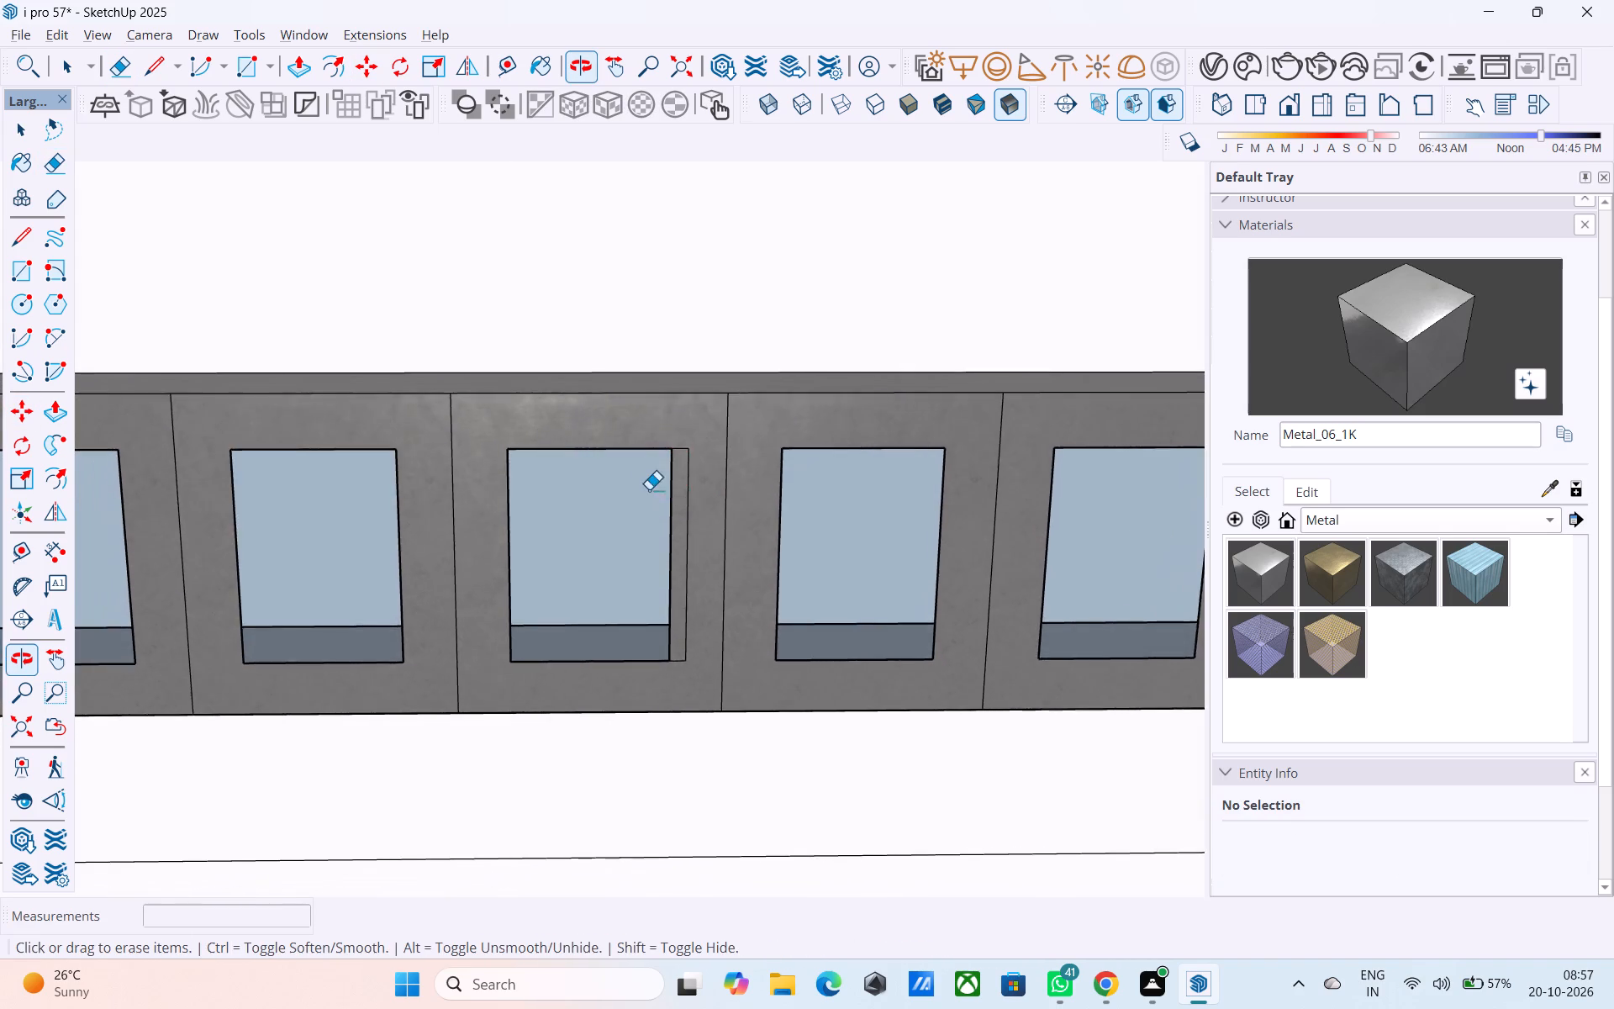
pyautogui.scroll(5, 655, 497)
pyautogui.click(688, 526)
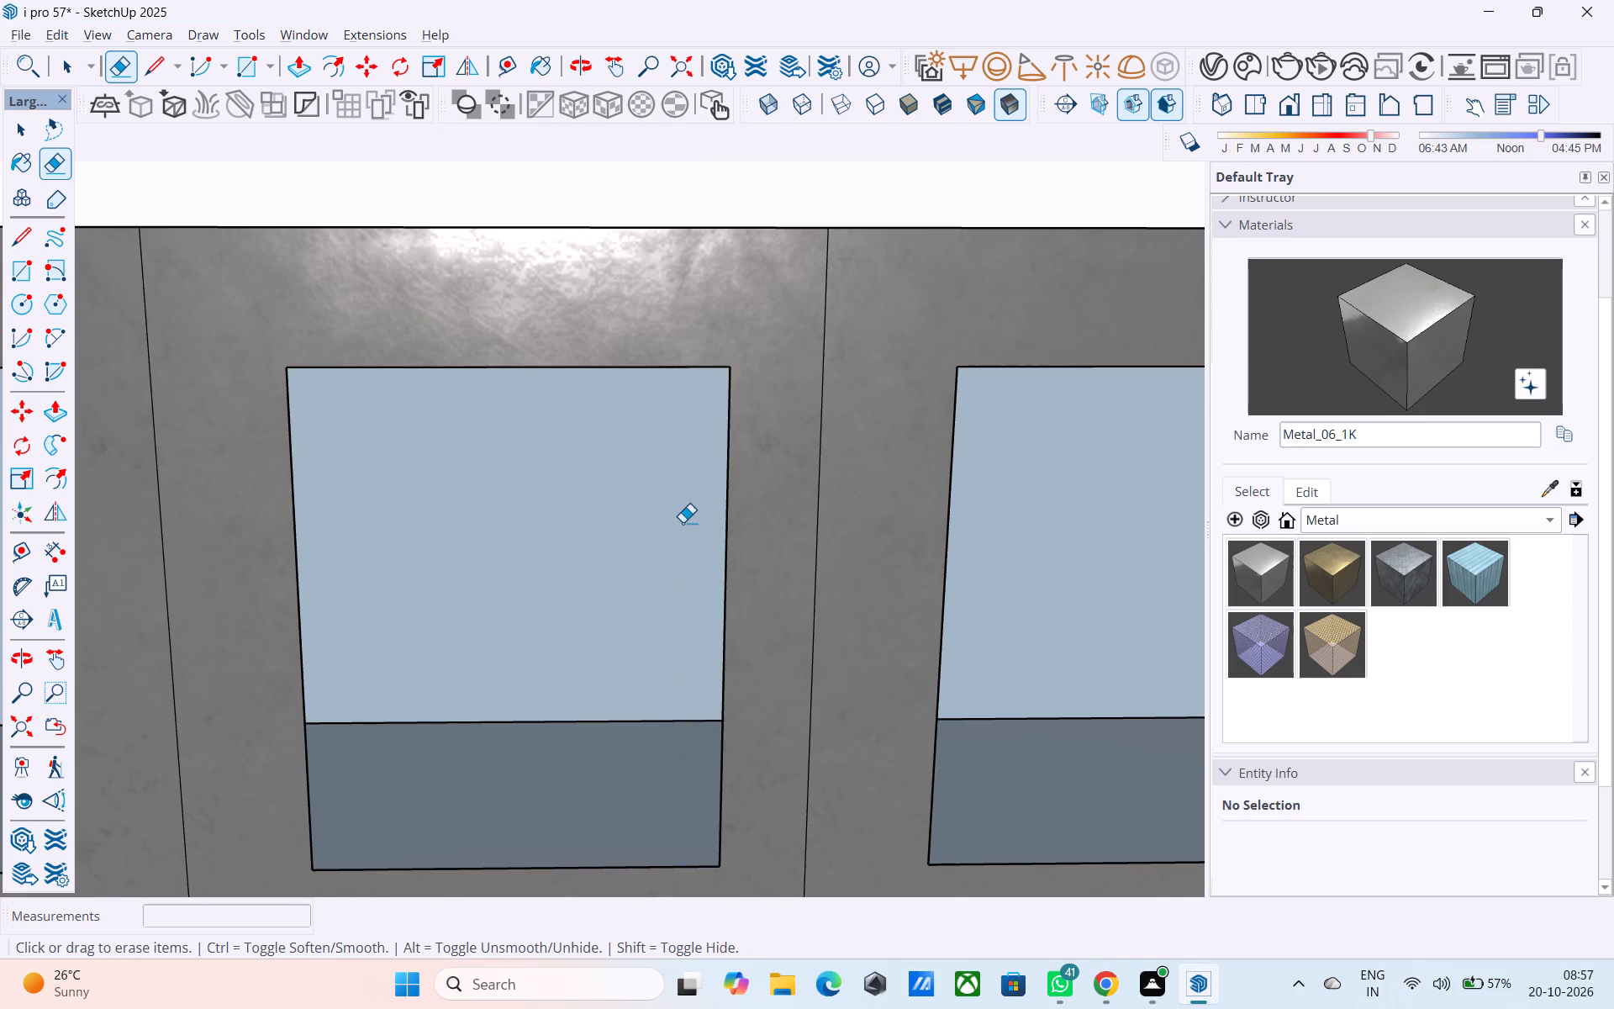
# Fill the three beam openings nearest the closed innermost panel with corner-to-corner rectangles, each about 5 15/16" by 8".
pyautogui.scroll(-15, 682, 520)
pyautogui.scroll(-5, 583, 536)
pyautogui.scroll(-4, 895, 497)
pyautogui.scroll(6, 881, 510)
pyautogui.scroll(3, 747, 521)
pyautogui.press('r')
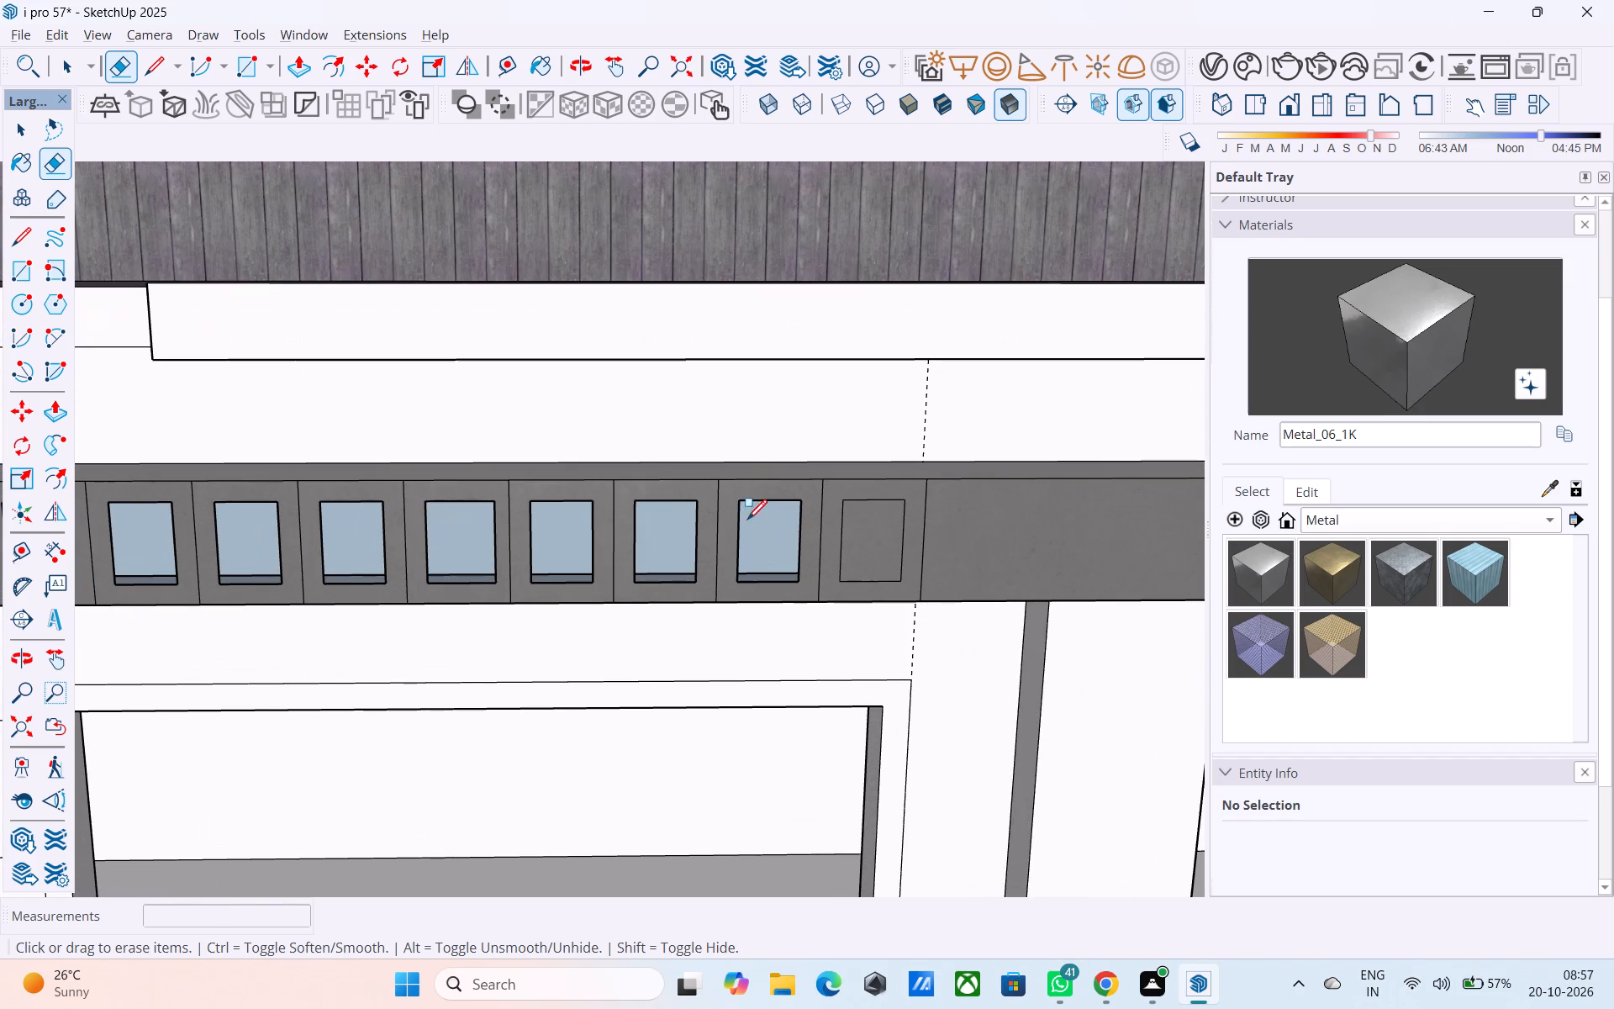
pyautogui.click(745, 506)
pyautogui.click(799, 587)
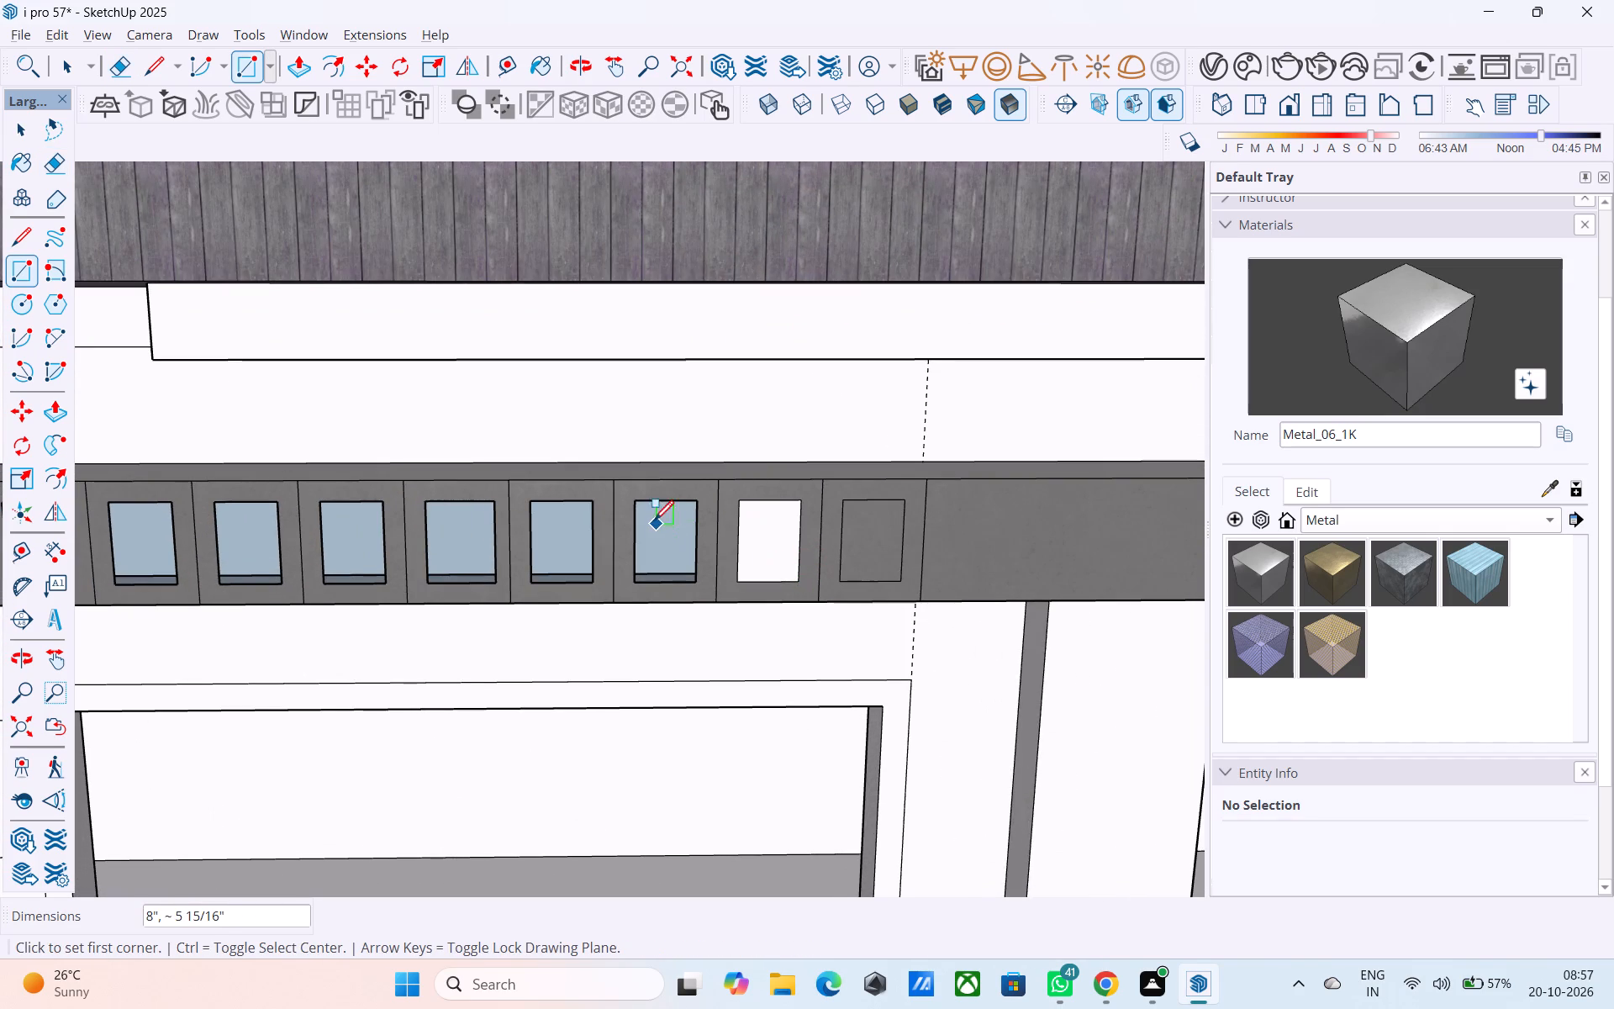
pyautogui.click(638, 502)
pyautogui.click(690, 581)
pyautogui.scroll(-6, 878, 515)
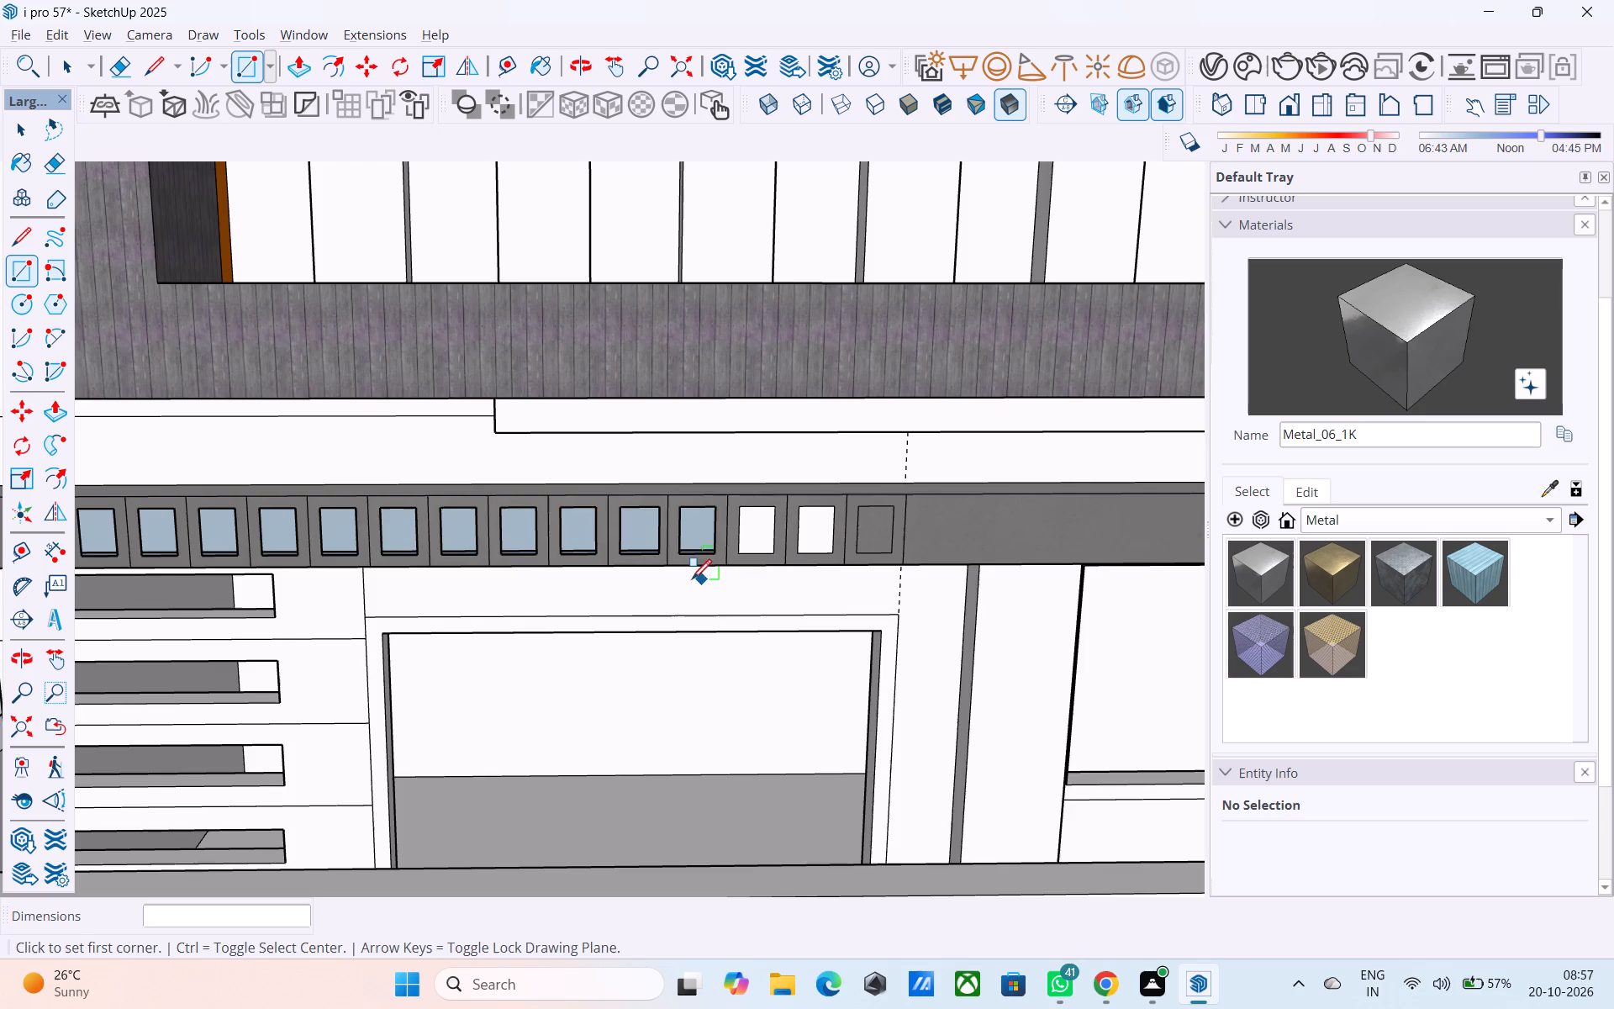
pyautogui.scroll(8, 682, 534)
pyautogui.click(678, 482)
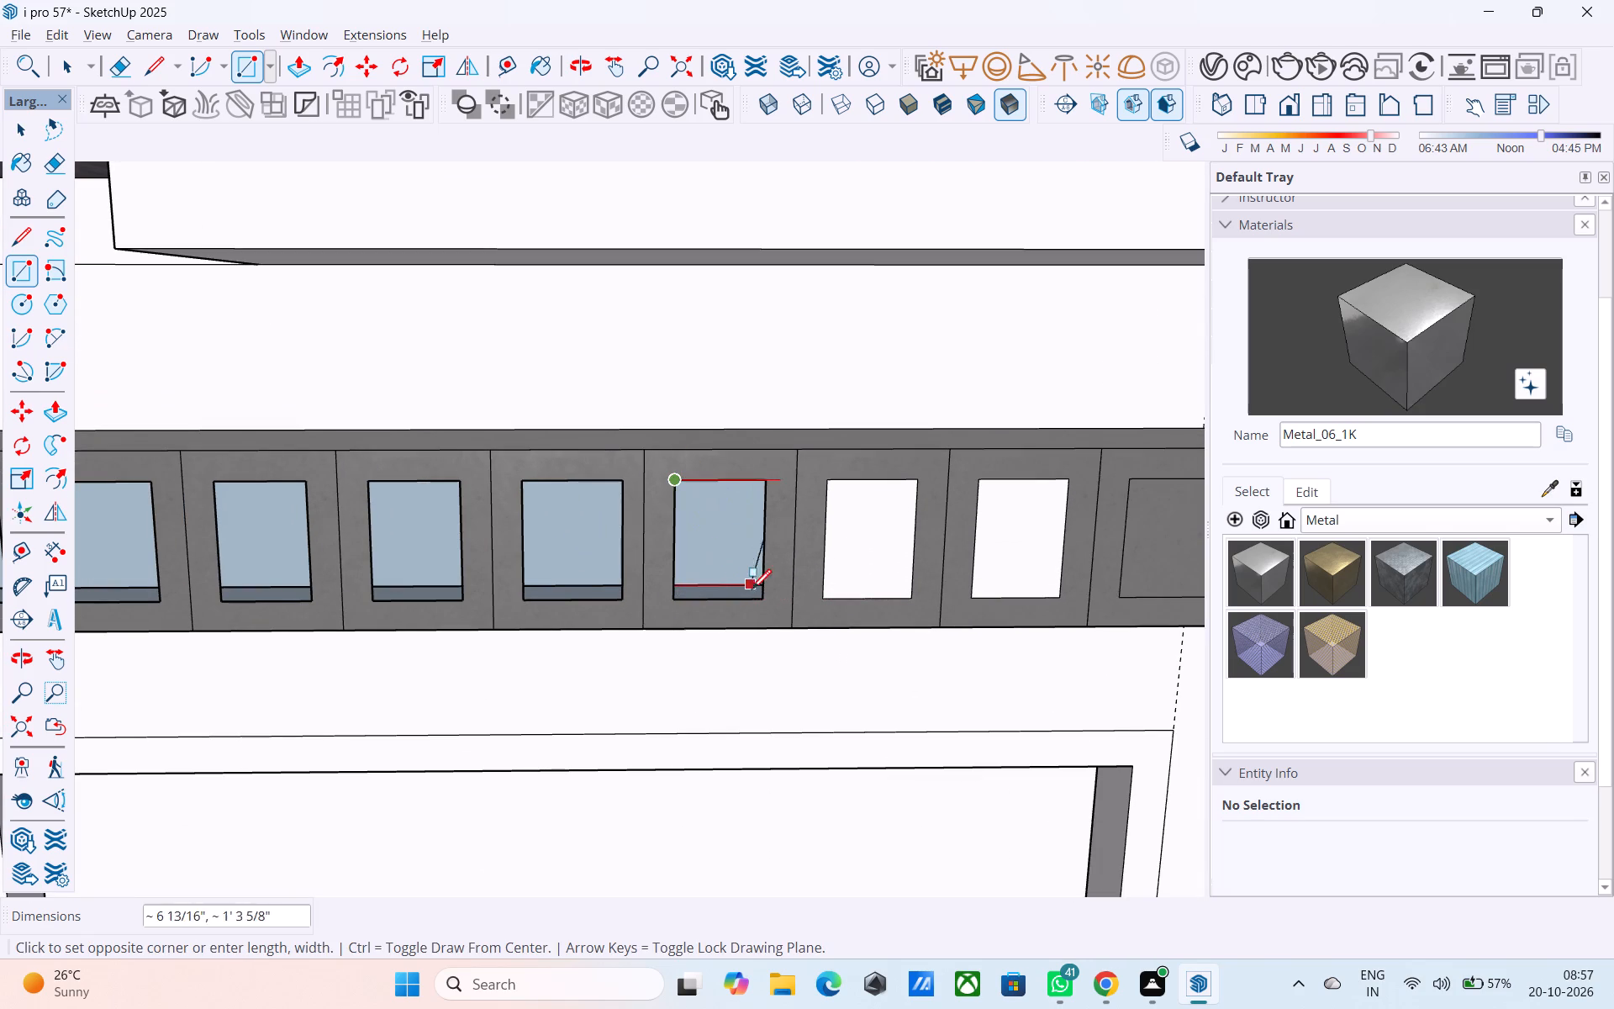
pyautogui.click(757, 595)
# Draw covering rectangles over the next three beam openings towards the outer corner, each about 5 15/16" by 8".
pyautogui.scroll(-5, 943, 462)
pyautogui.scroll(7, 720, 498)
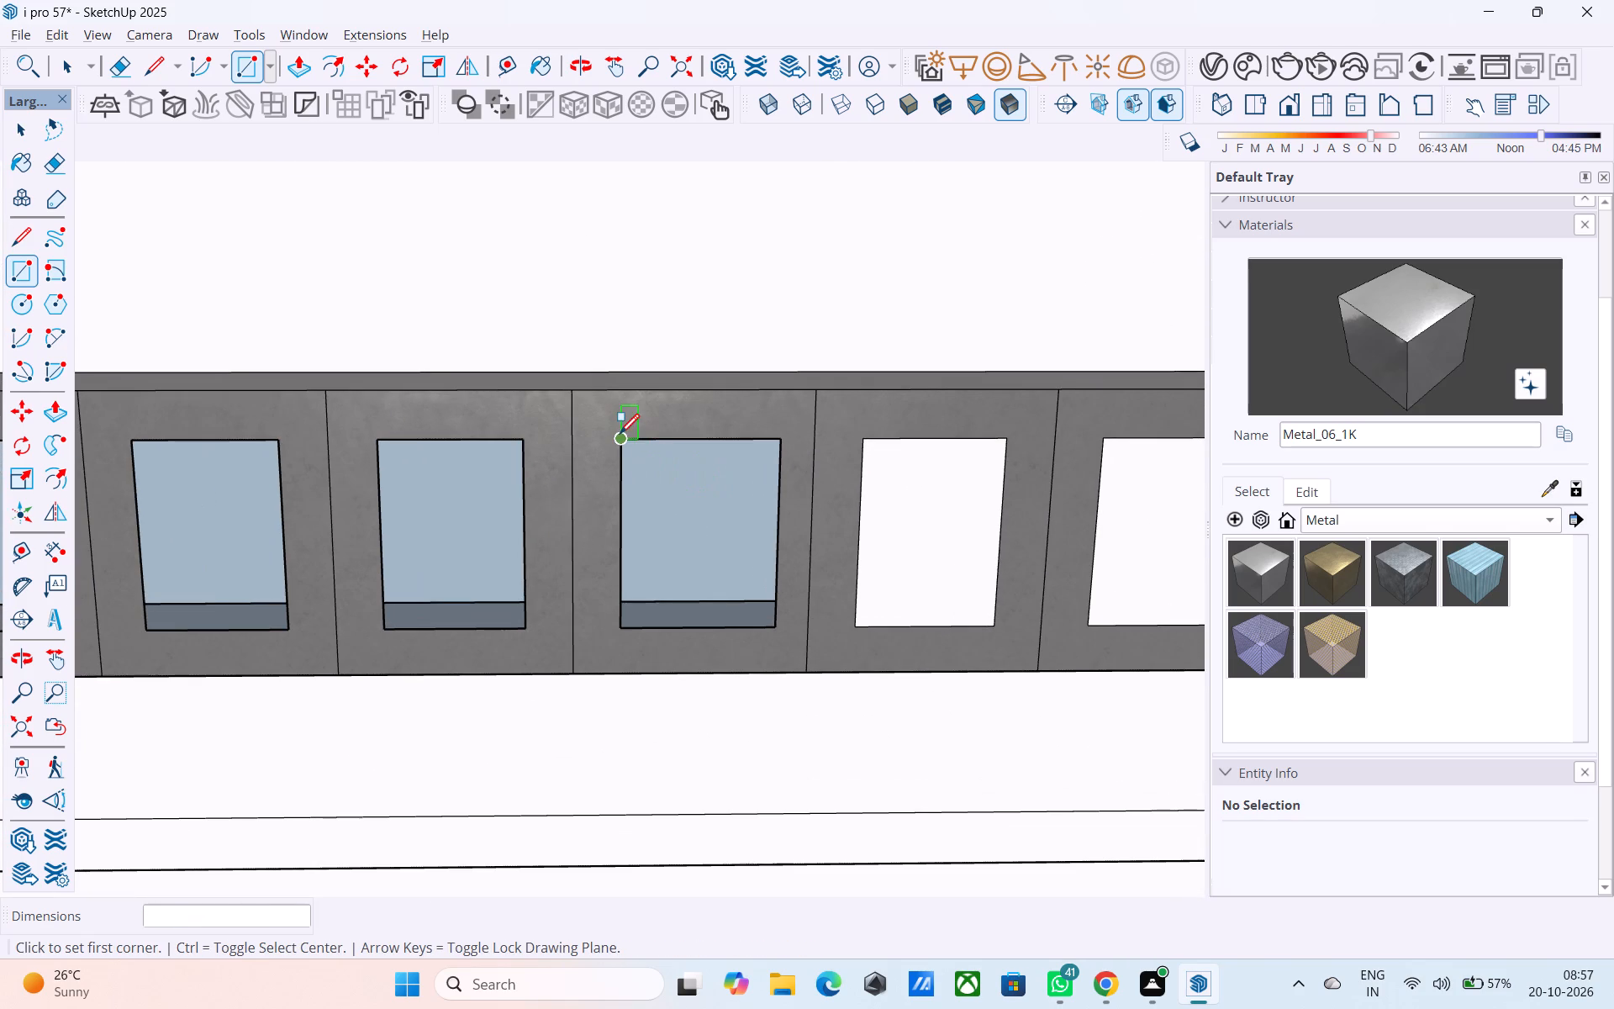
pyautogui.click(620, 436)
pyautogui.click(768, 629)
pyautogui.scroll(-5, 1064, 431)
pyautogui.scroll(4, 652, 471)
pyautogui.click(614, 420)
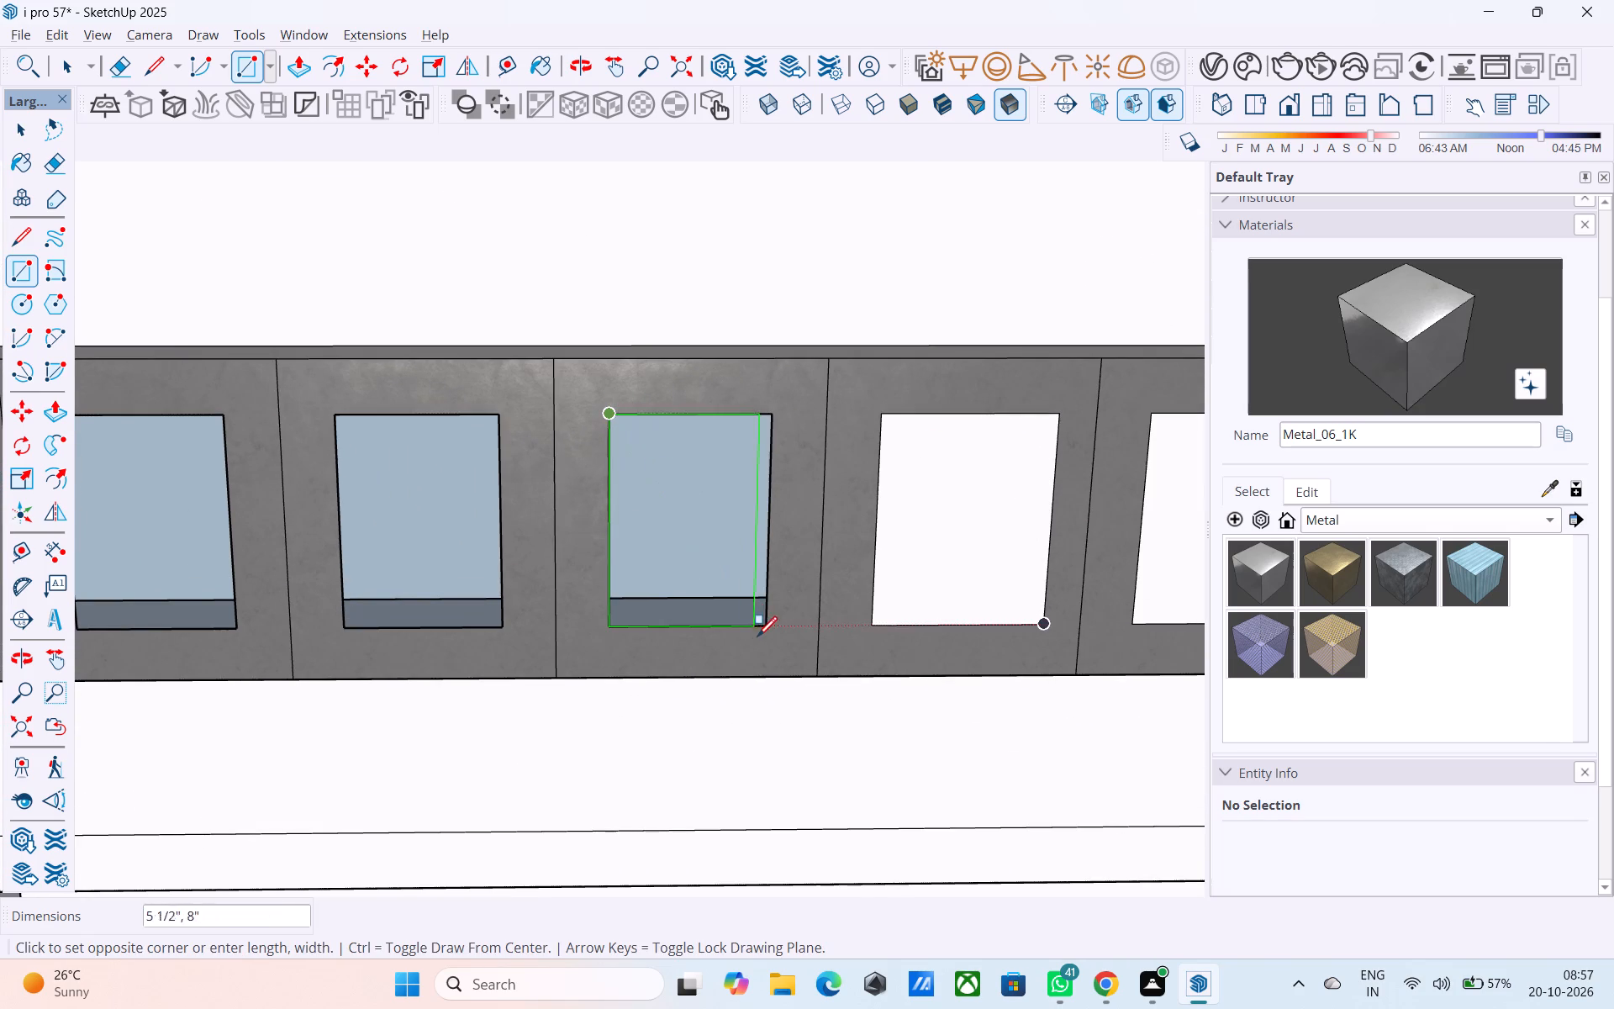
pyautogui.click(767, 628)
pyautogui.scroll(-5, 958, 489)
pyautogui.click(567, 444)
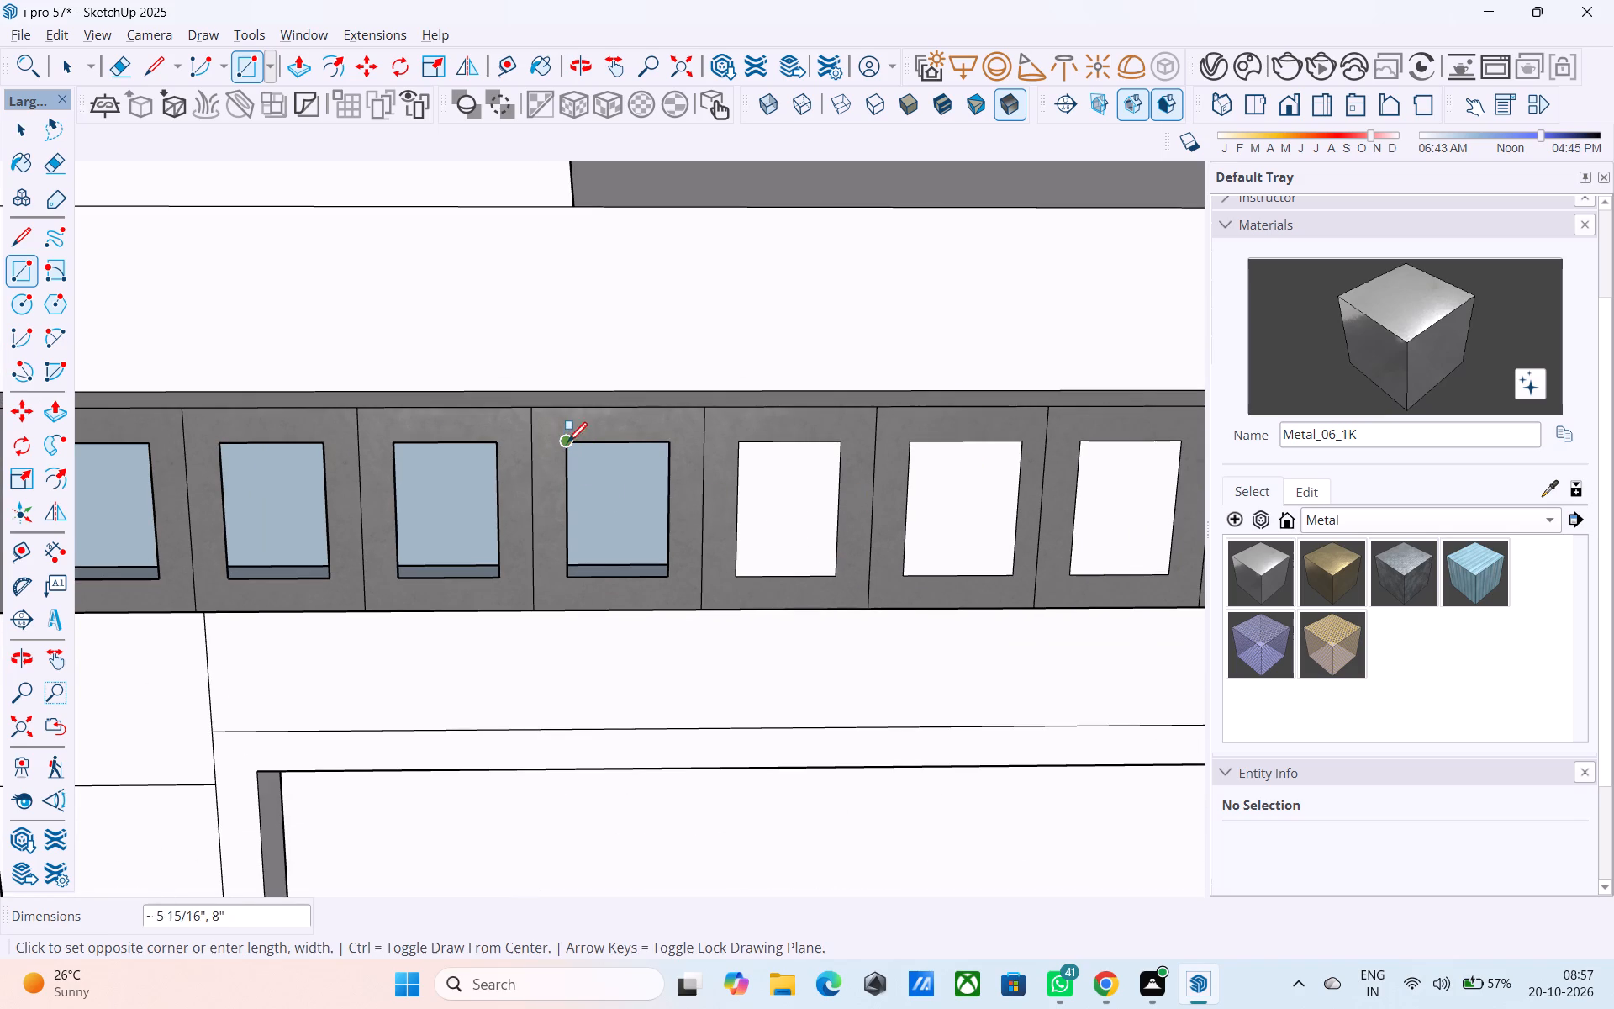
pyautogui.click(665, 581)
# Continue closing the next three beam openings towards the stacked slots with rectangles of about 5 15/16" by 8".
pyautogui.scroll(-5, 914, 379)
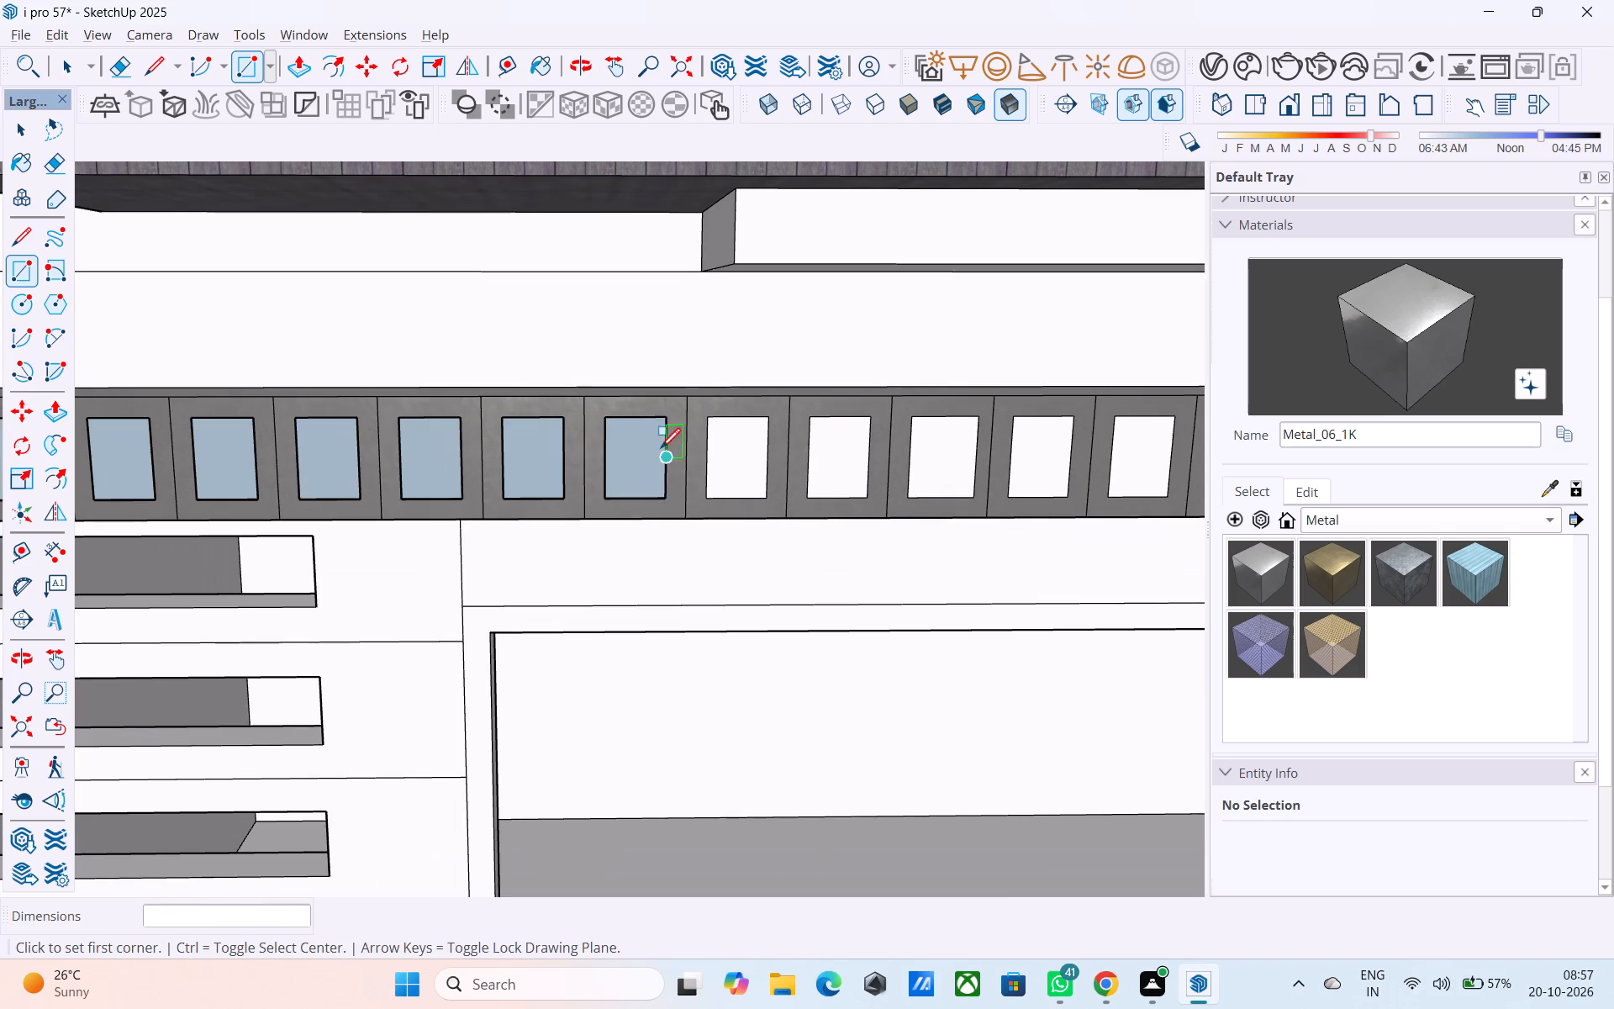
pyautogui.scroll(4, 633, 442)
pyautogui.click(593, 399)
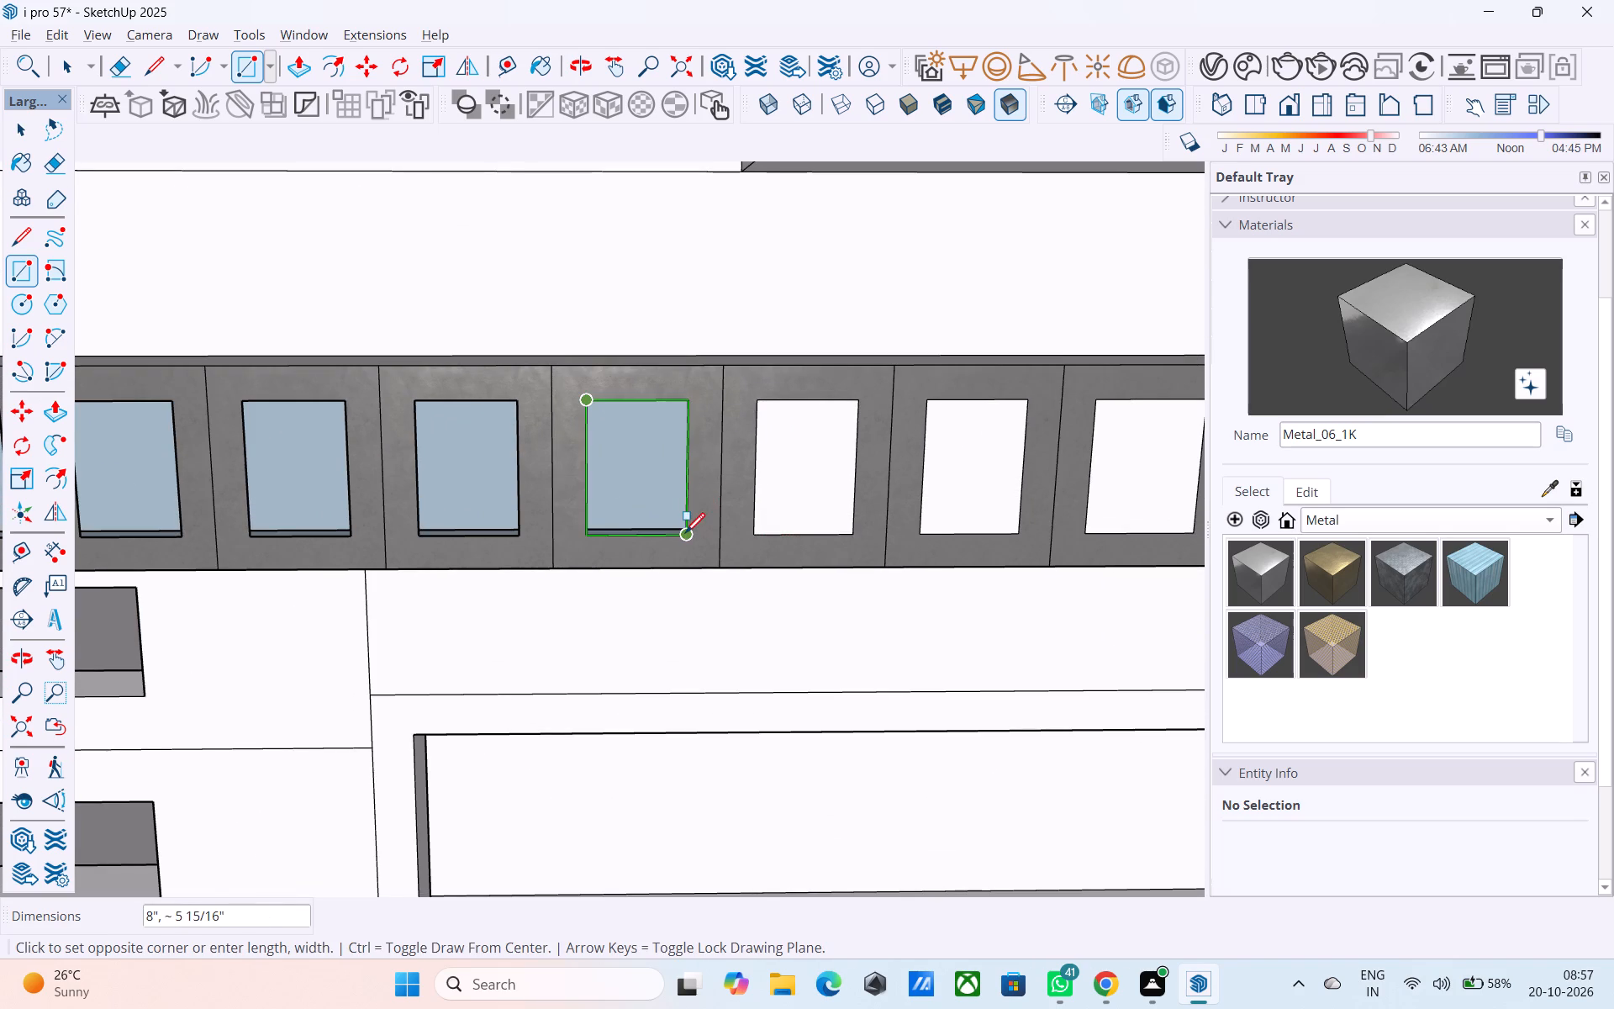
pyautogui.click(685, 535)
pyautogui.scroll(-5, 1034, 362)
pyautogui.click(645, 389)
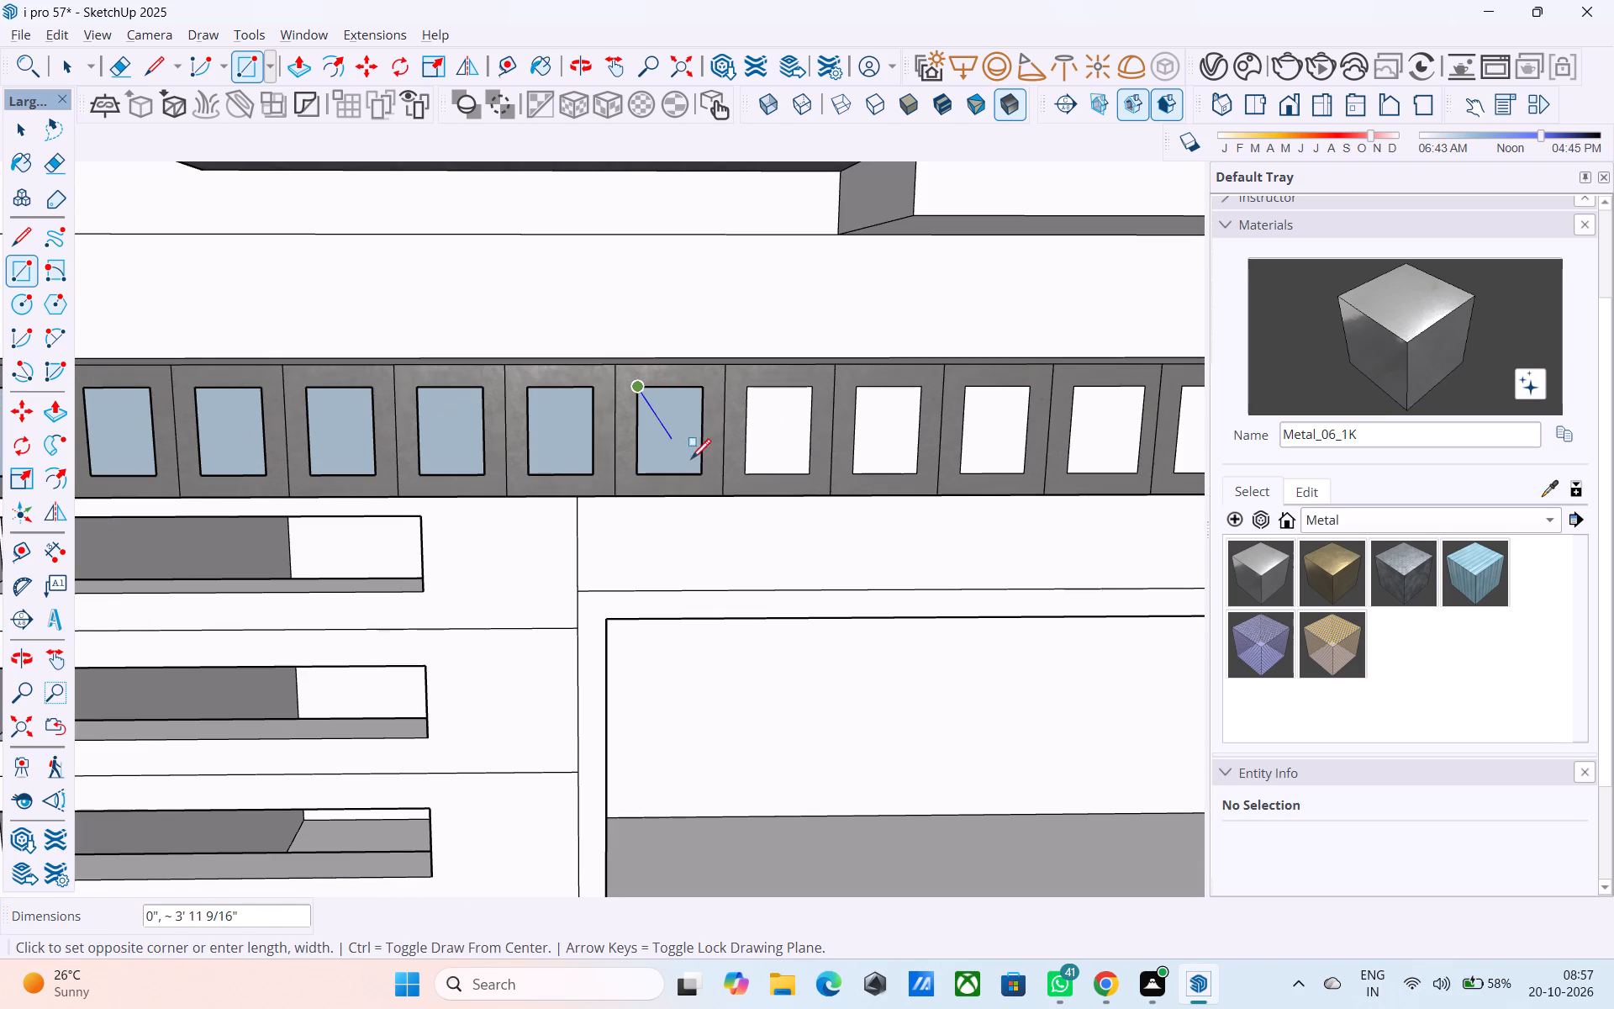
pyautogui.click(700, 473)
pyautogui.scroll(-4, 852, 397)
pyautogui.scroll(5, 625, 419)
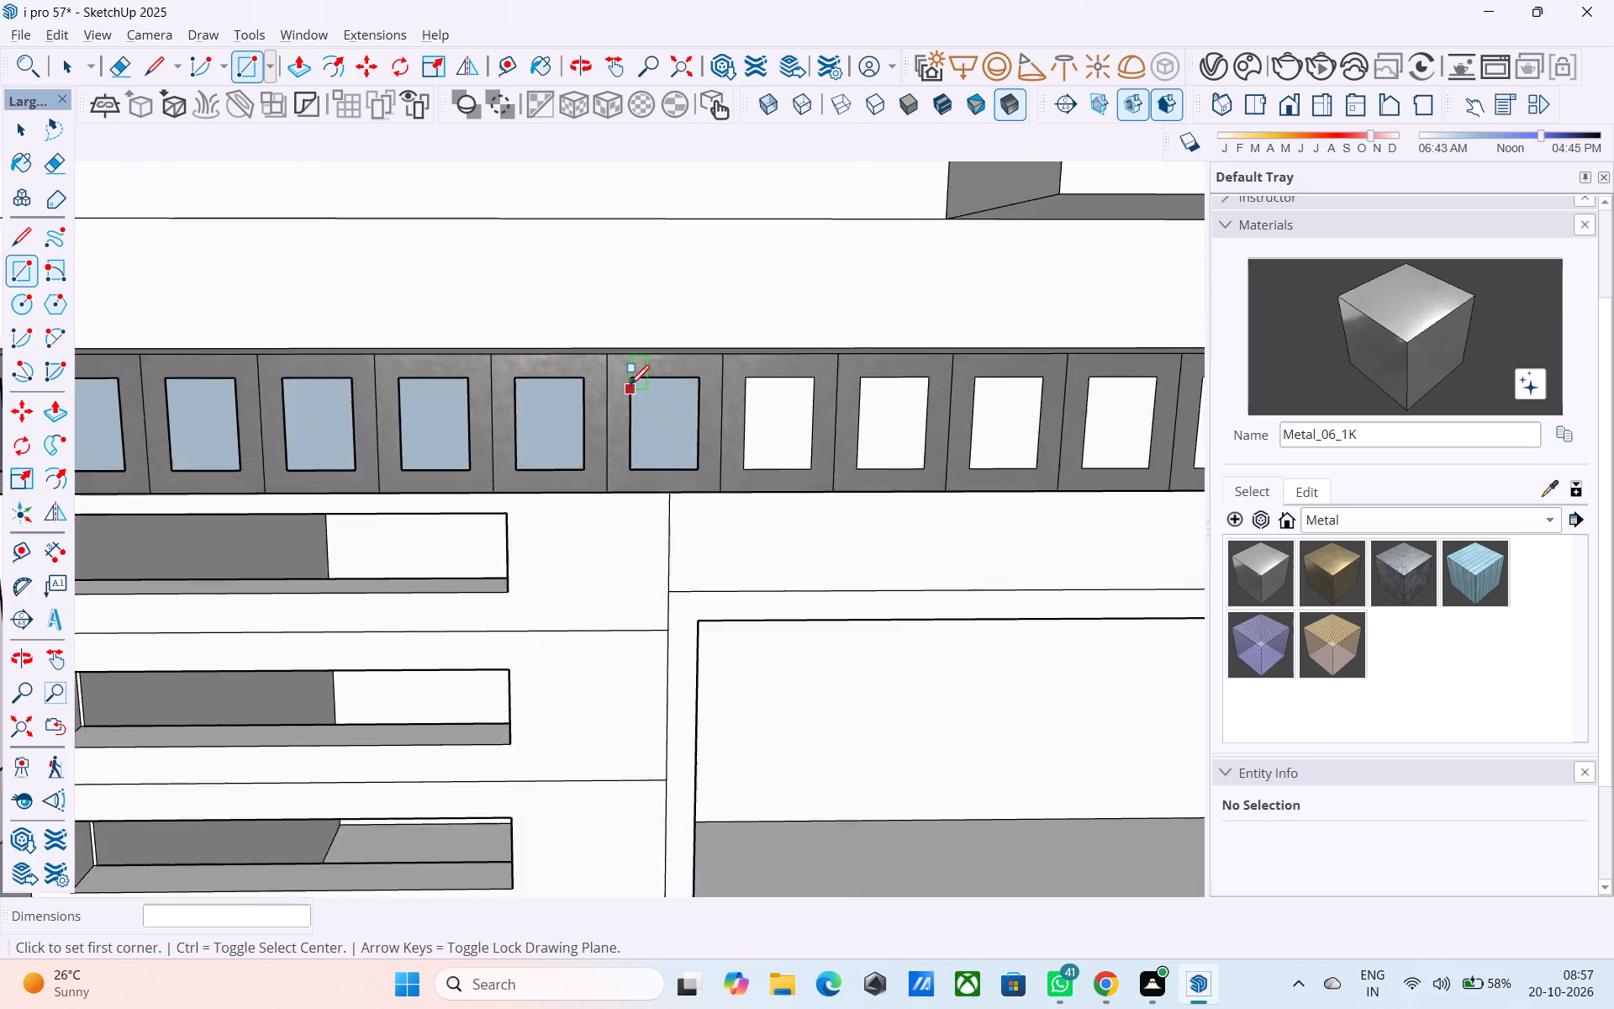
pyautogui.scroll(2, 630, 387)
pyautogui.click(631, 372)
pyautogui.click(721, 503)
# Close the next three beam openings above the stacked slots with rectangles snapped to their opposite corners, the last about 5 7/8" by 8".
pyautogui.scroll(-5, 936, 323)
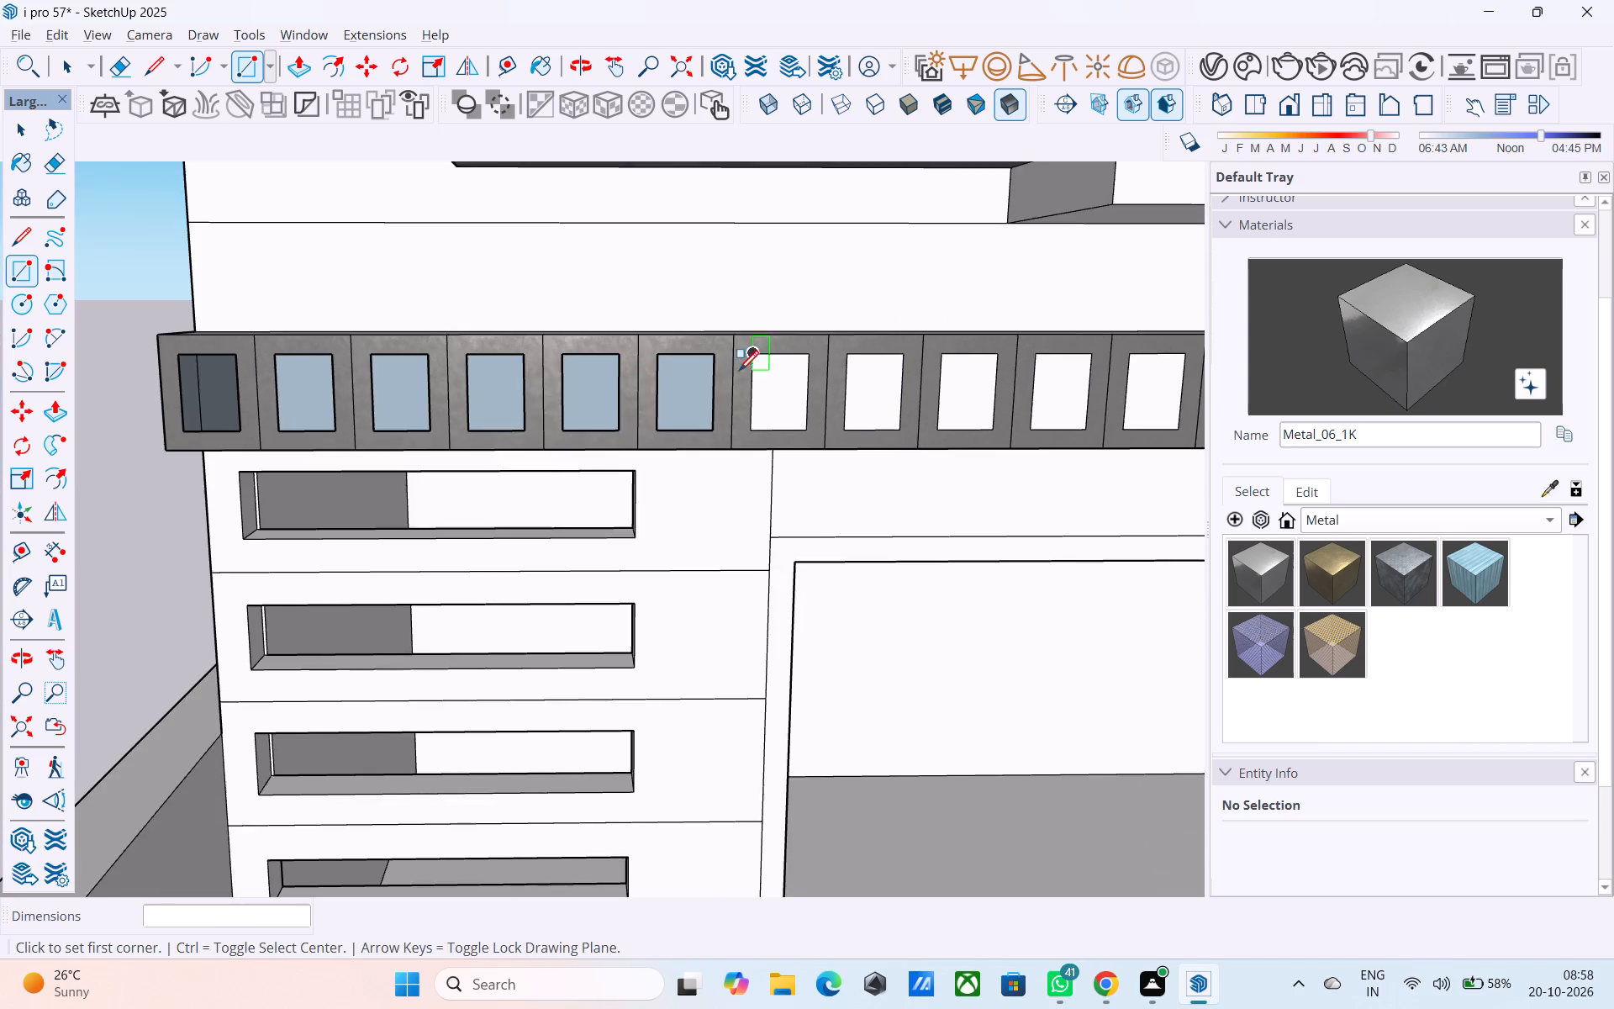
pyautogui.scroll(3, 715, 377)
pyautogui.click(648, 345)
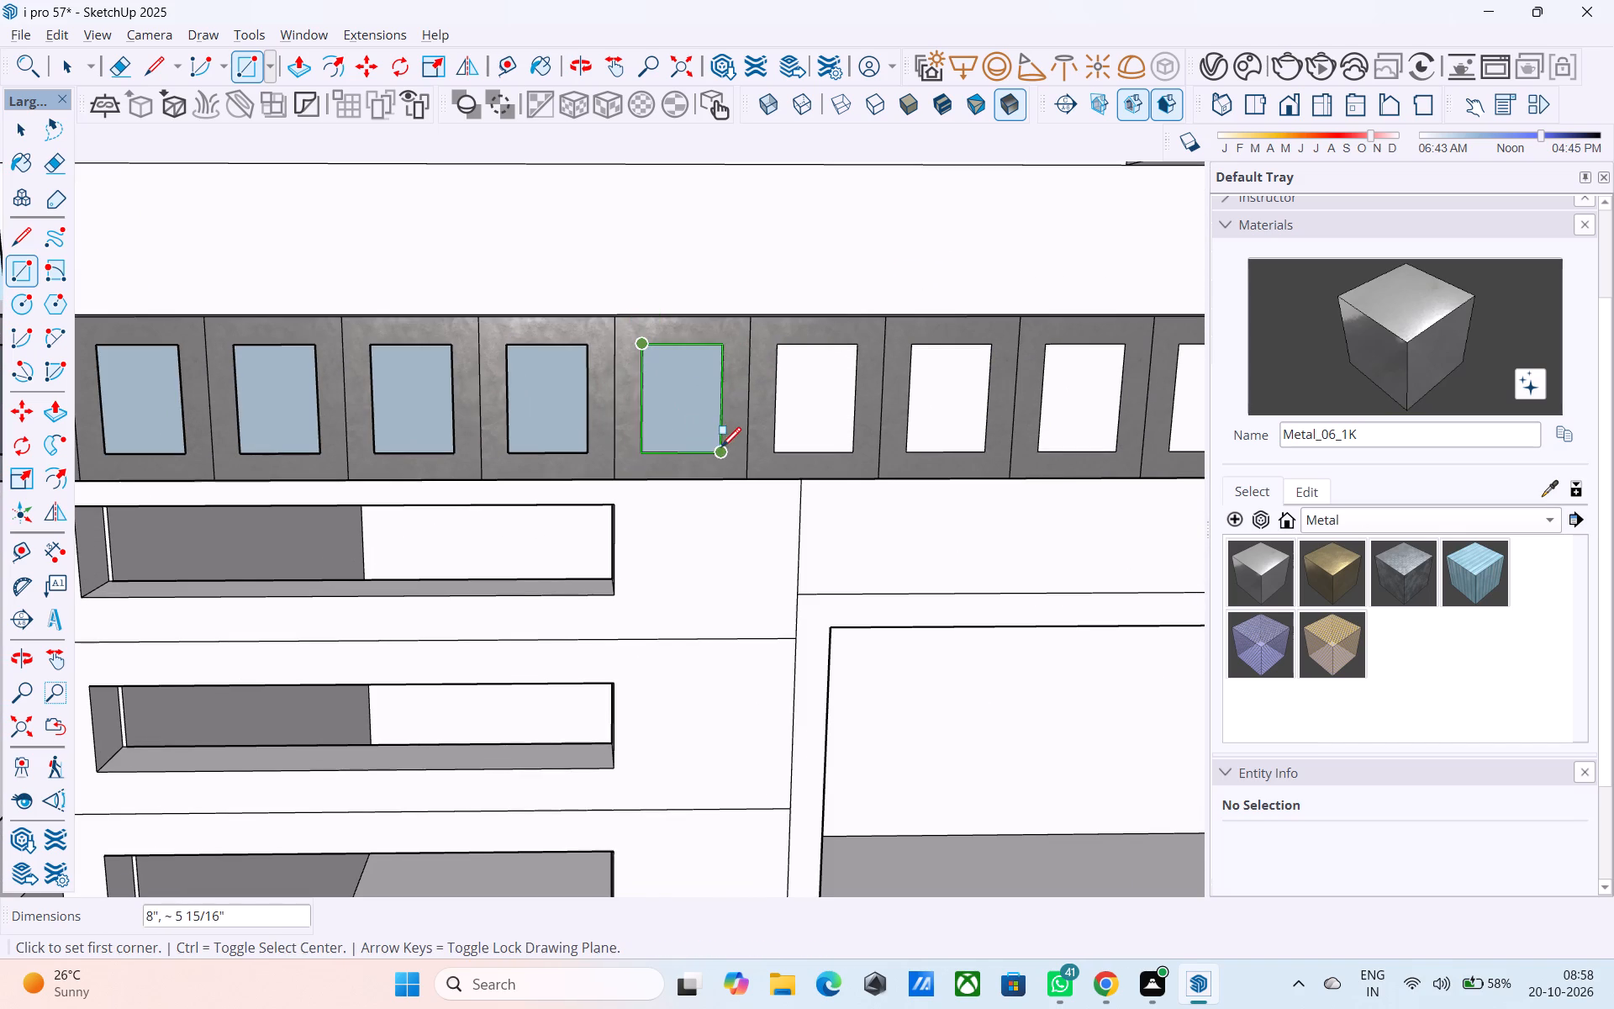
pyautogui.click(721, 449)
pyautogui.scroll(-4, 976, 249)
pyautogui.scroll(7, 666, 324)
pyautogui.click(659, 293)
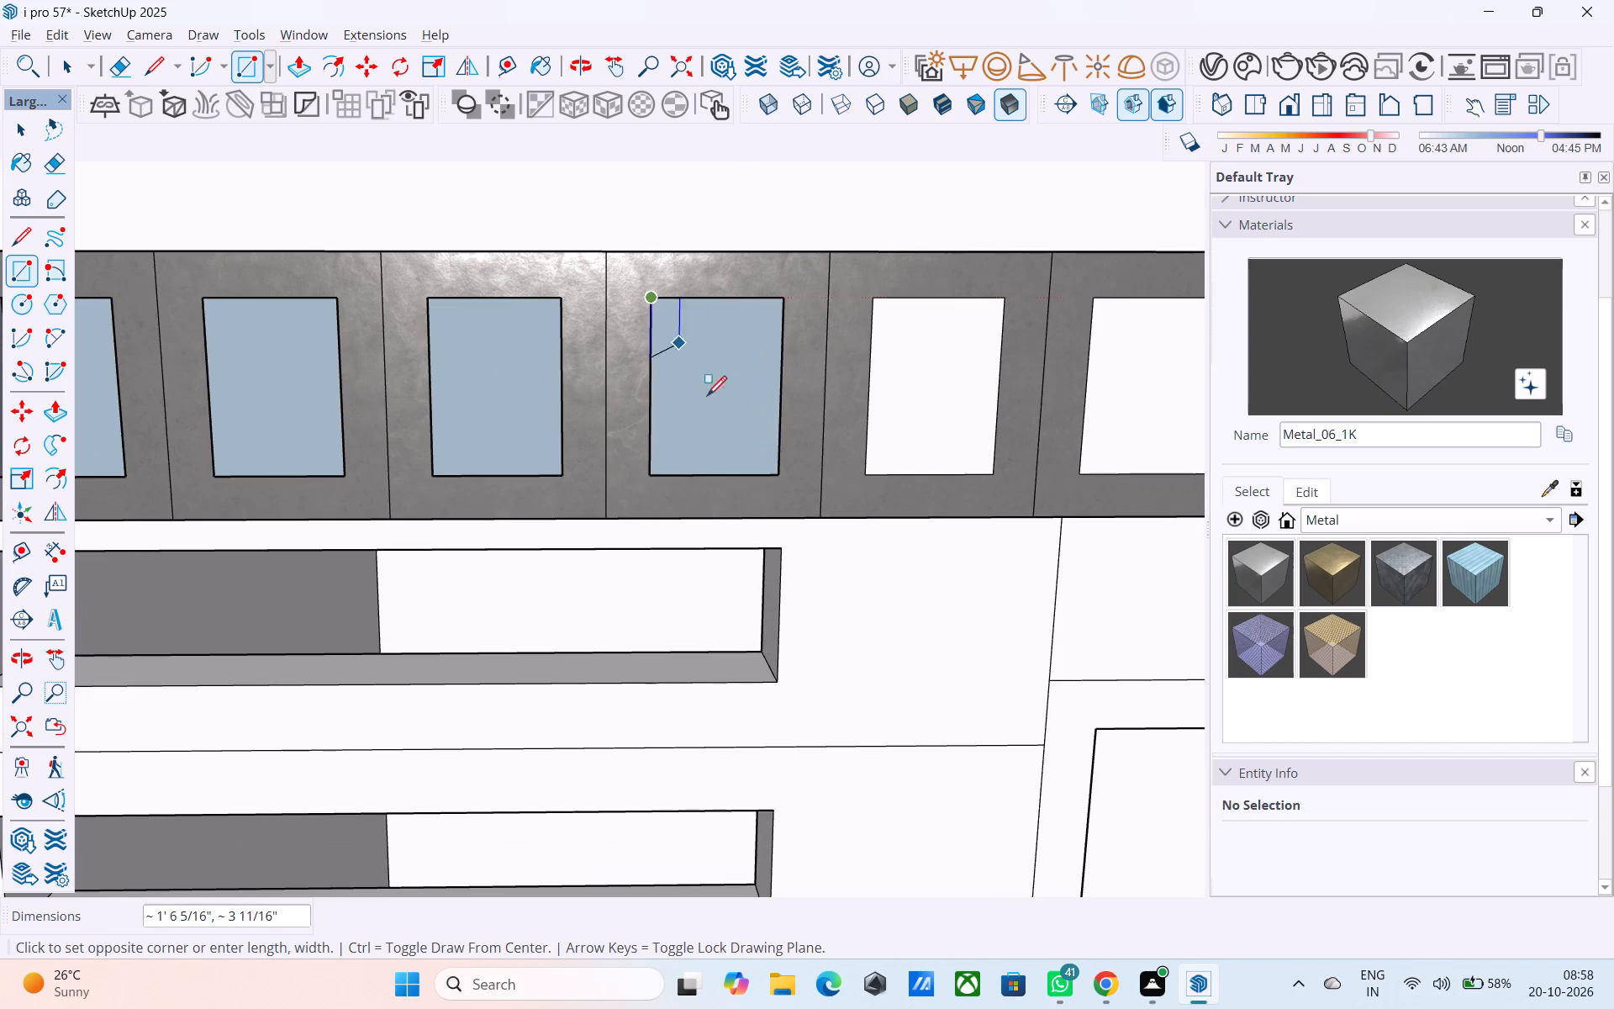
pyautogui.click(778, 468)
pyautogui.scroll(-5, 1010, 259)
pyautogui.scroll(3, 646, 304)
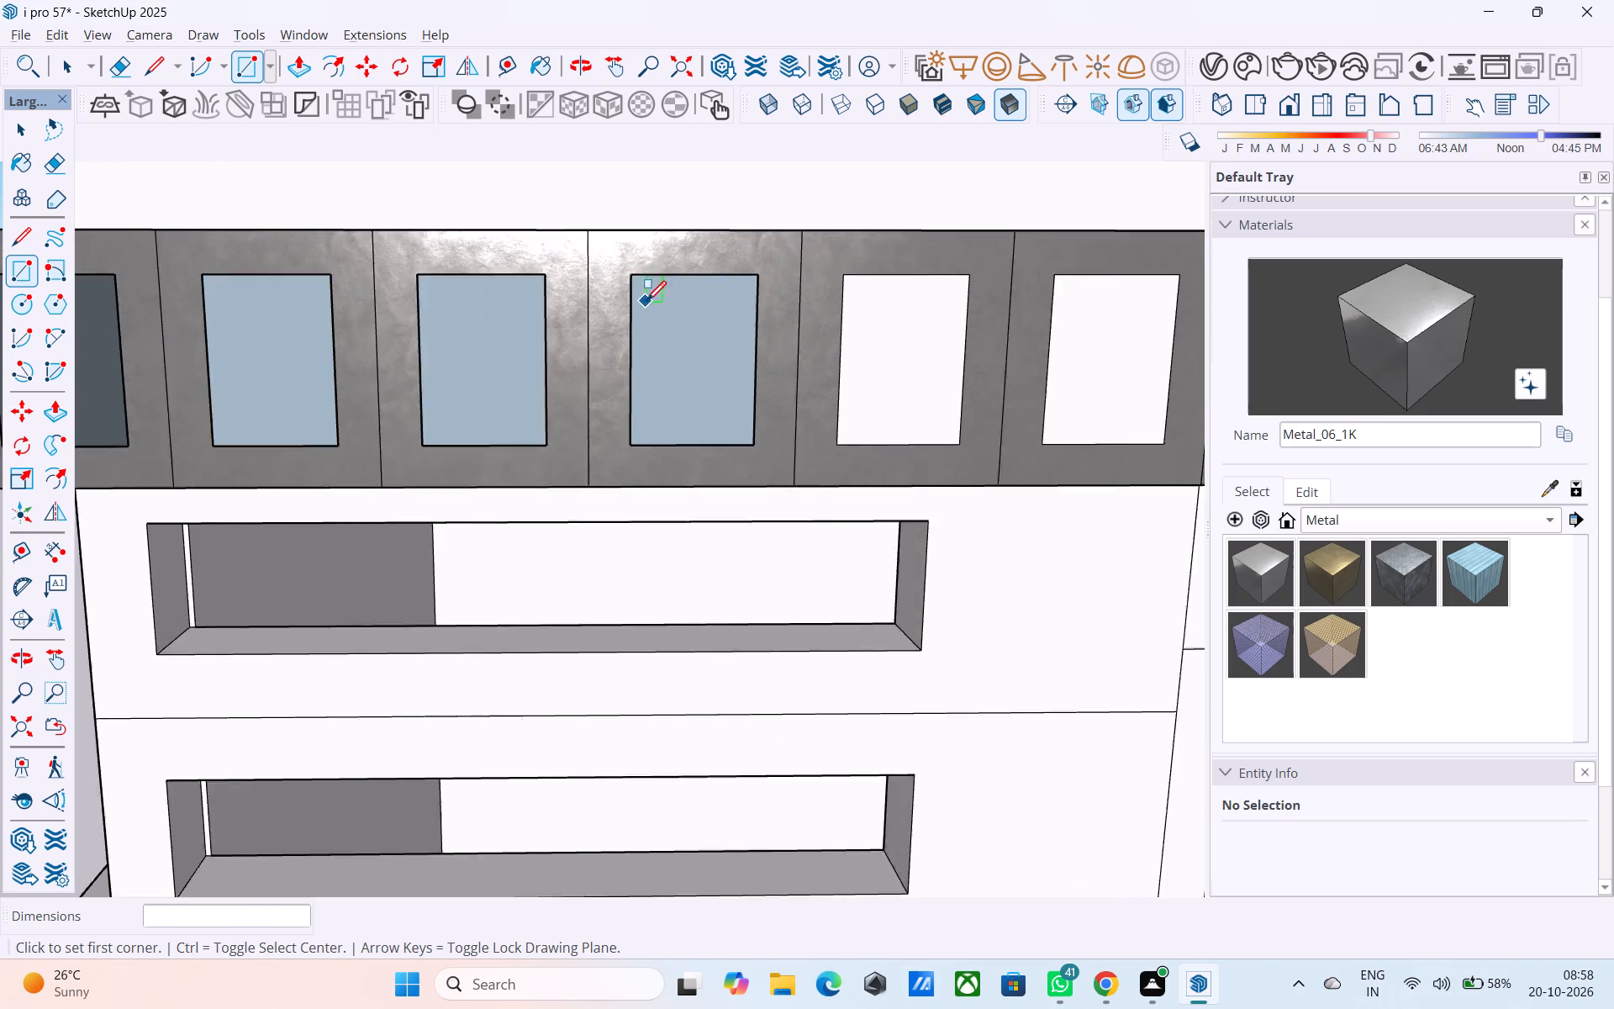
pyautogui.scroll(1, 646, 303)
pyautogui.click(636, 274)
pyautogui.click(768, 473)
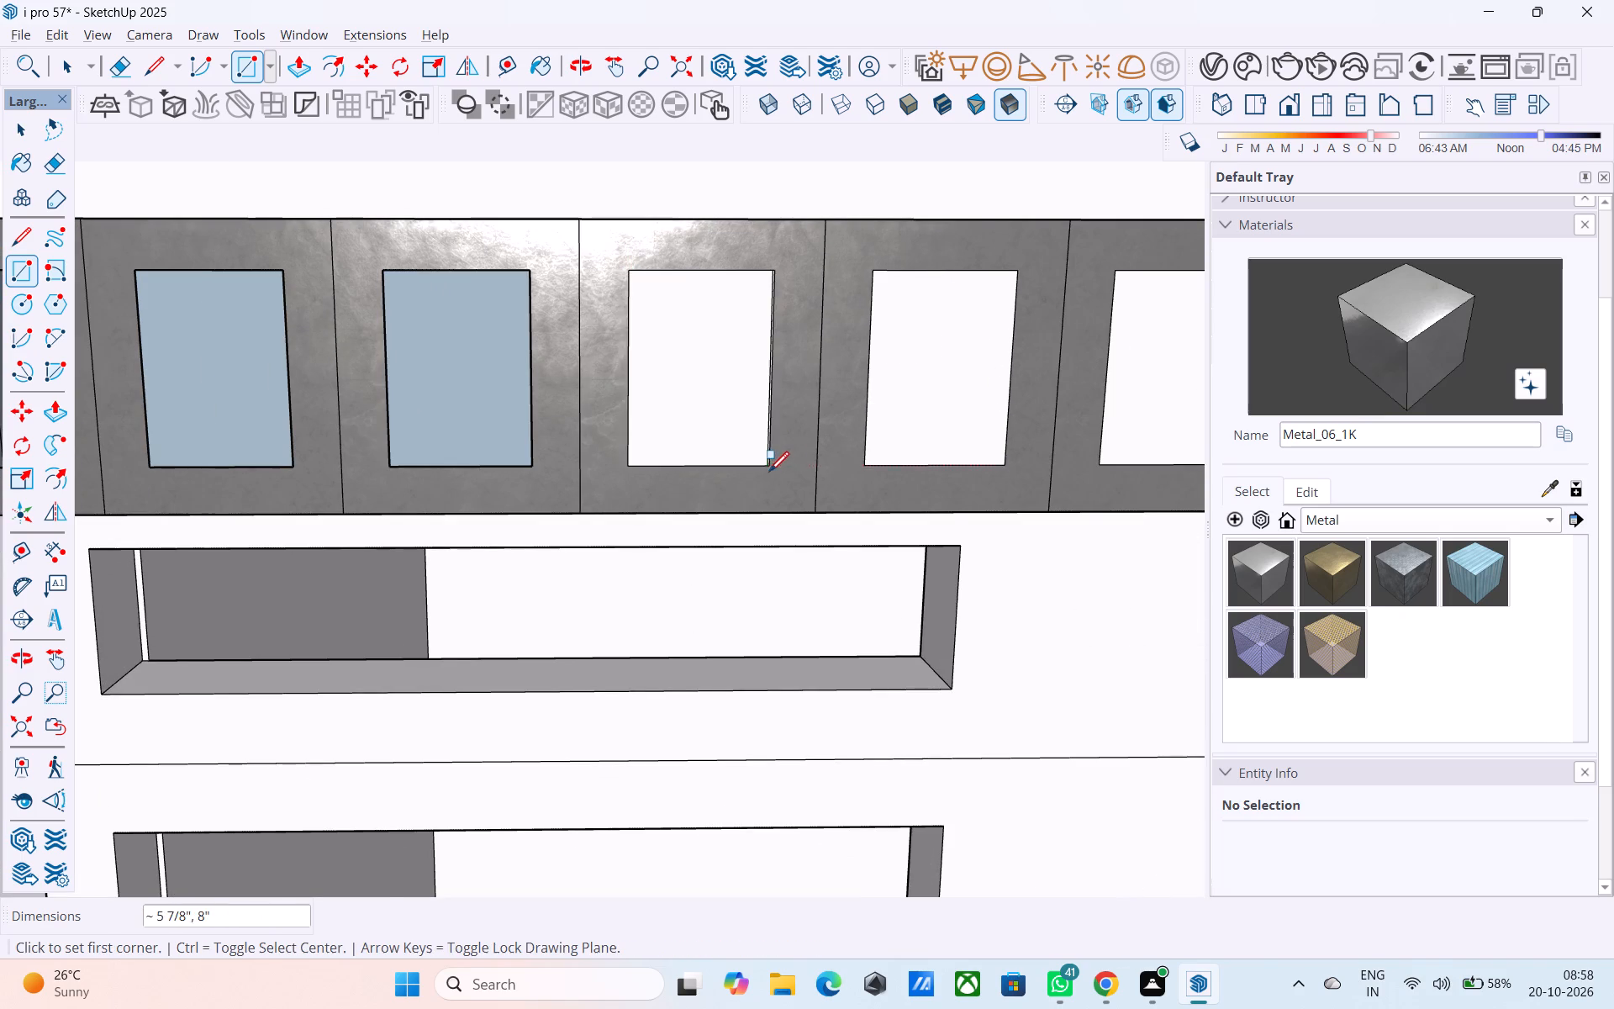
# Draw rectangles over the last three beam openings, up to and including the one at the outer corner.
pyautogui.scroll(-5, 937, 362)
pyautogui.scroll(4, 614, 312)
pyautogui.click(578, 299)
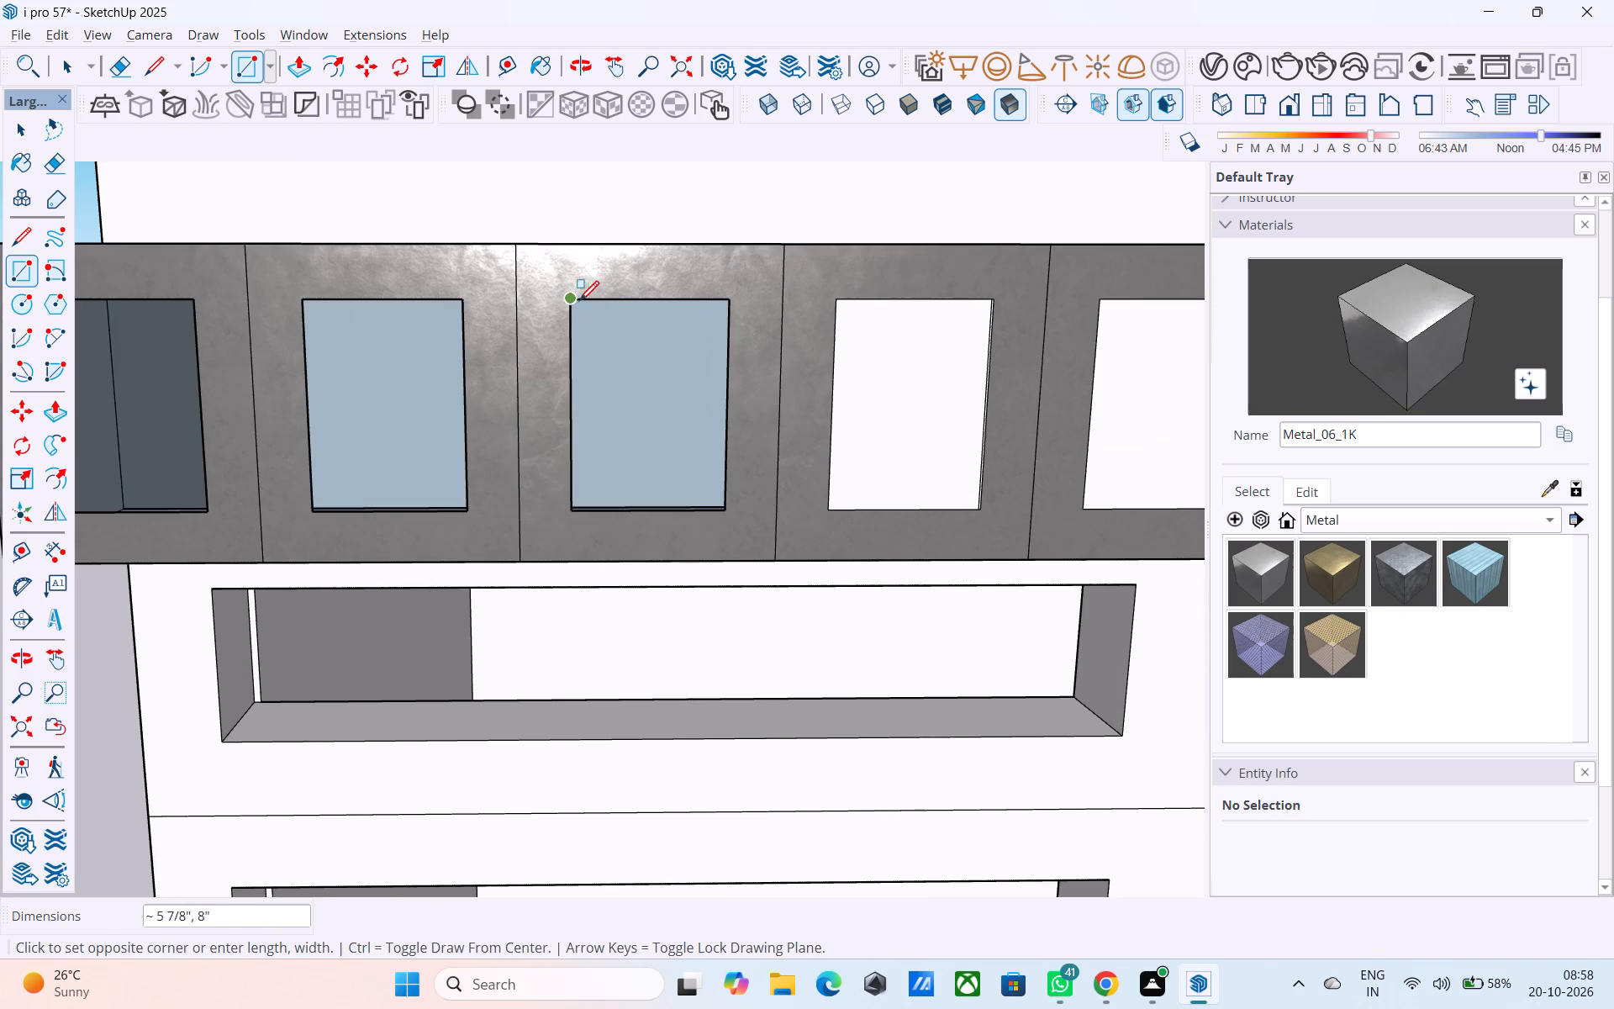
pyautogui.click(725, 507)
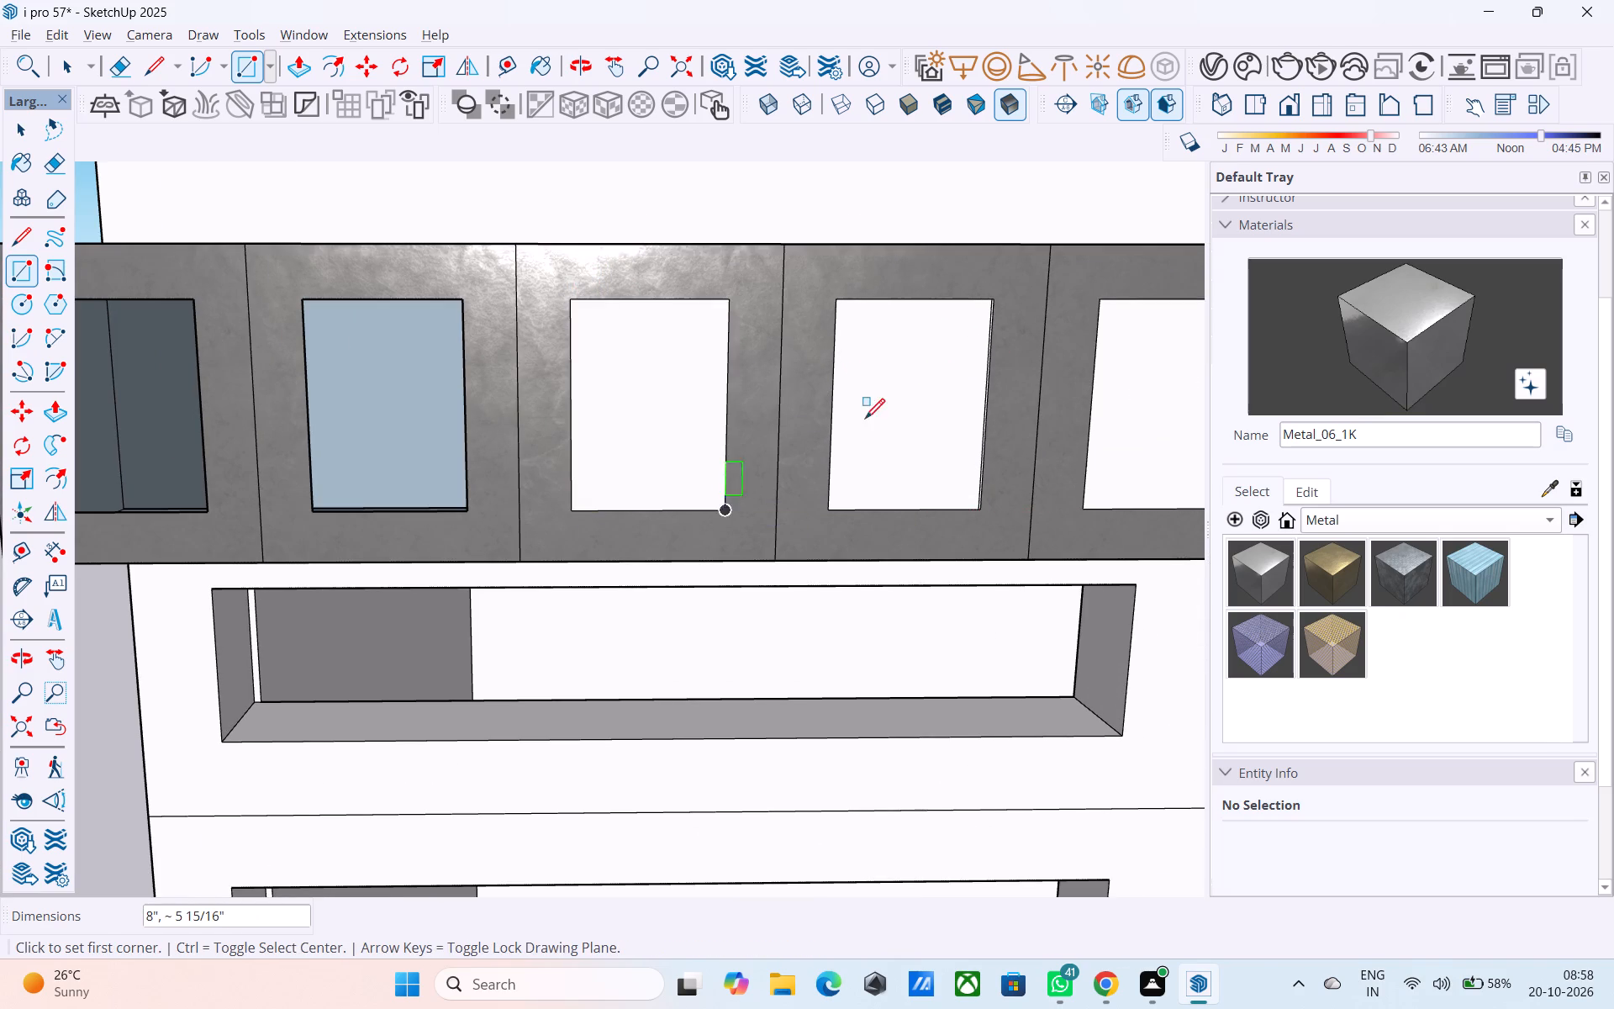
pyautogui.scroll(-6, 1123, 298)
pyautogui.scroll(4, 702, 323)
pyautogui.click(594, 280)
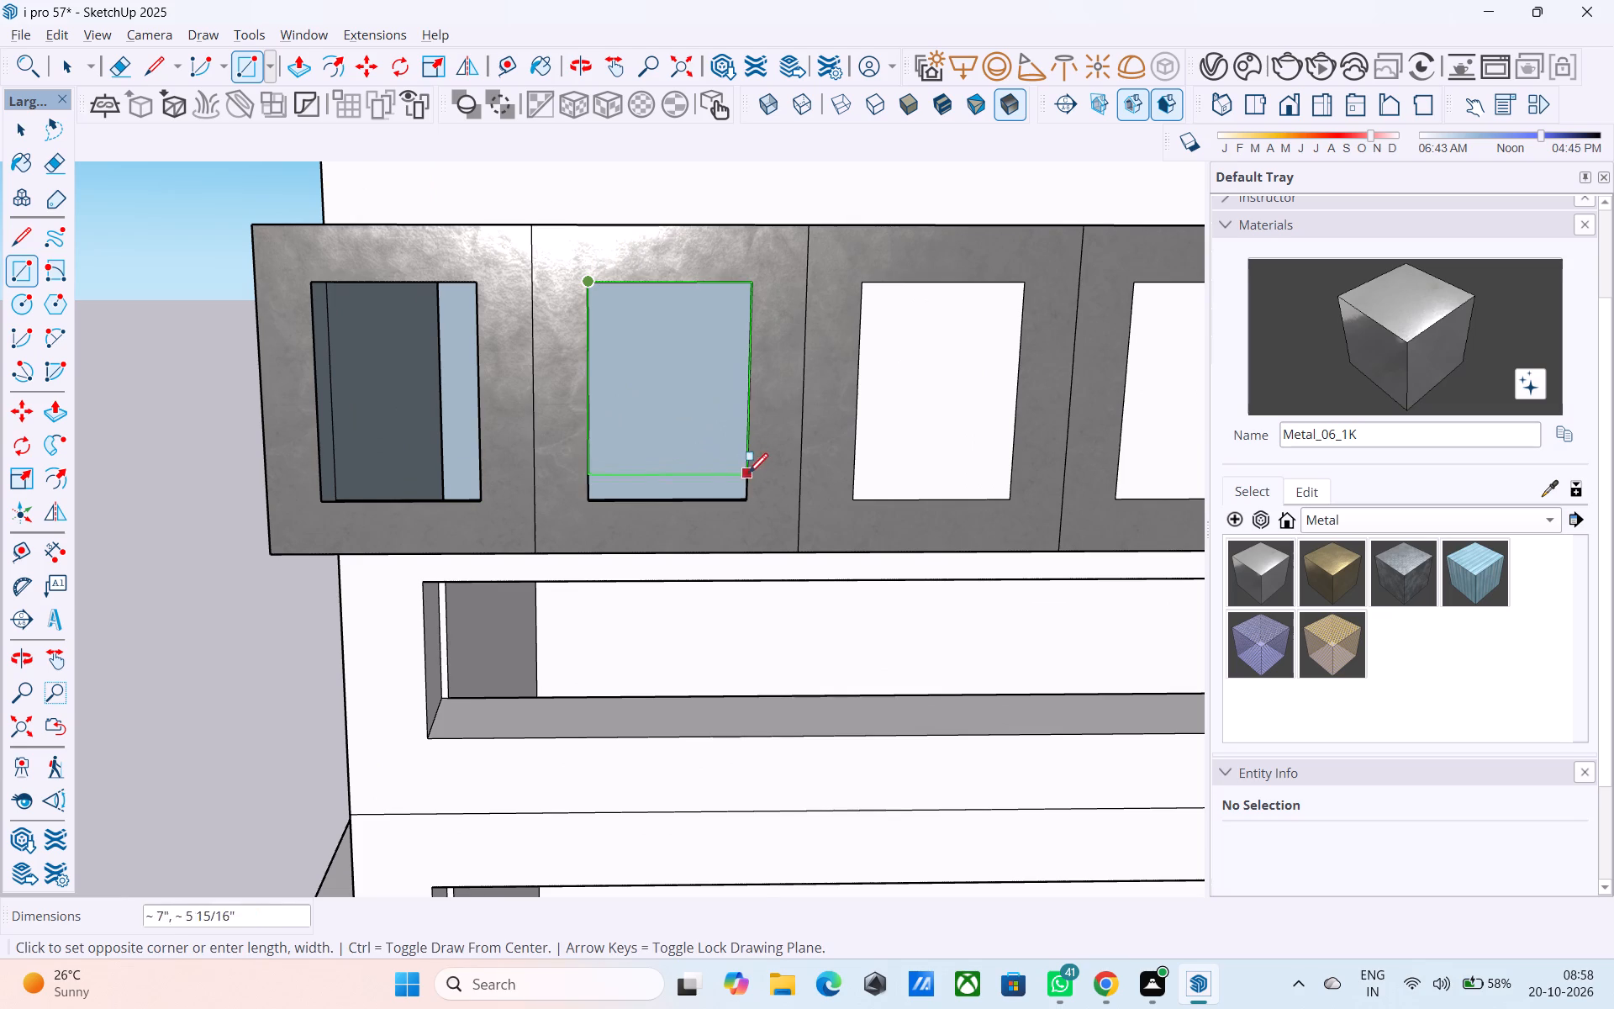
pyautogui.click(748, 499)
pyautogui.click(312, 289)
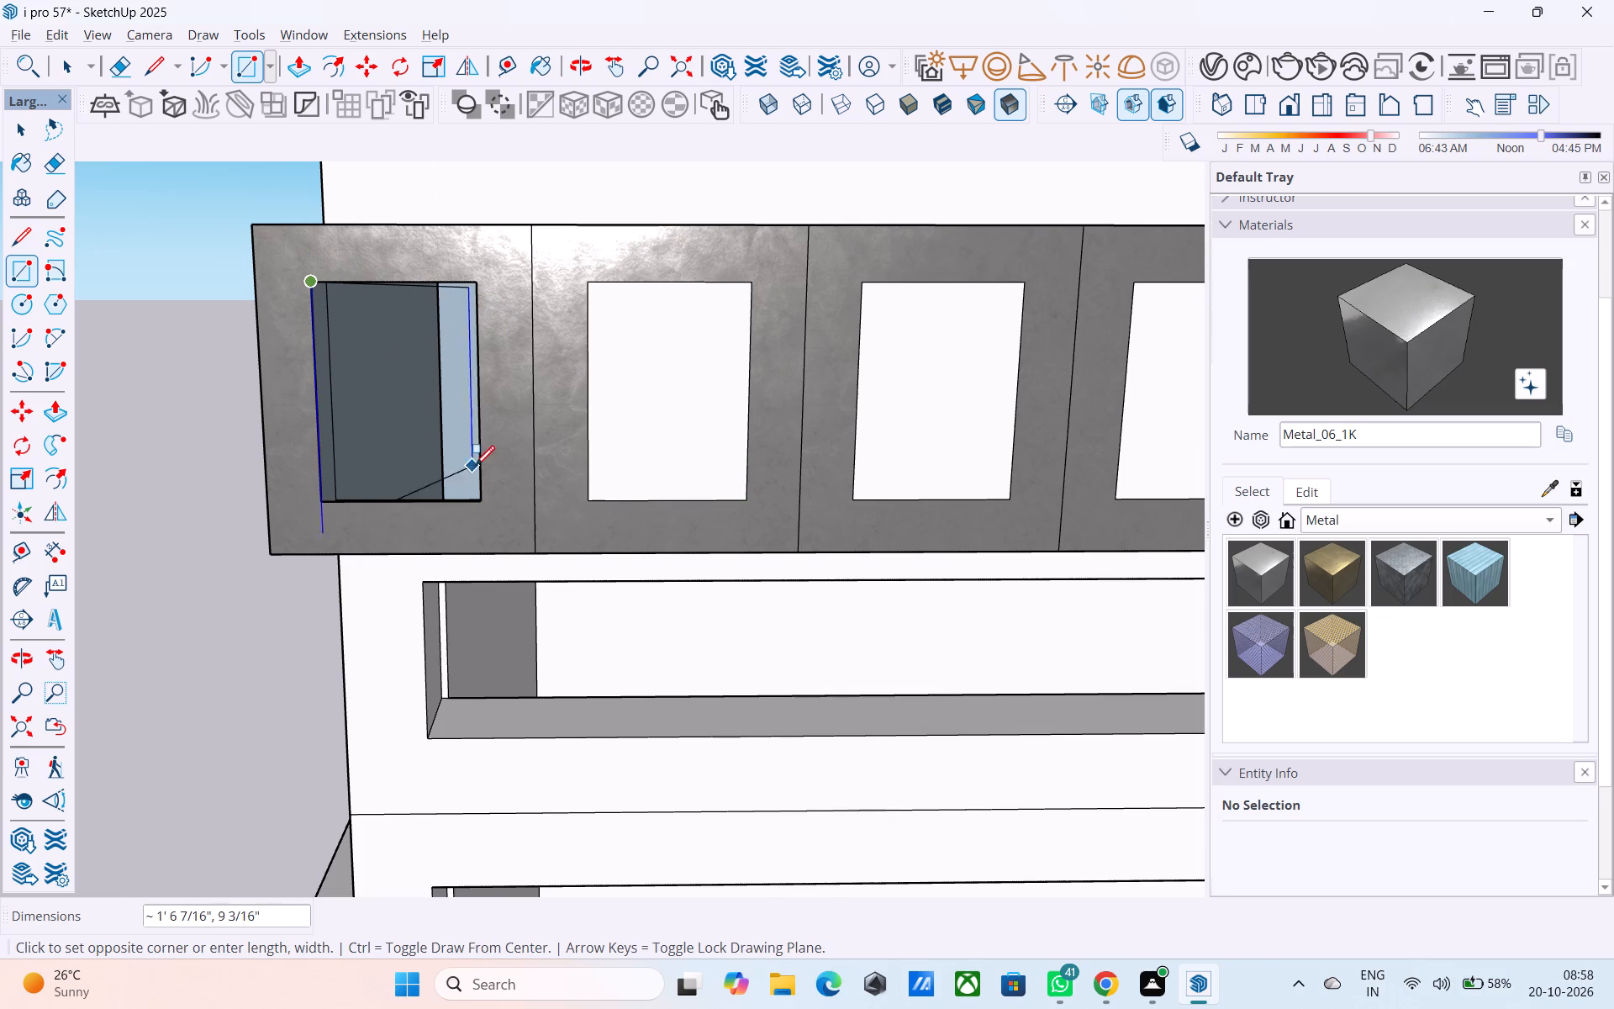
pyautogui.click(482, 510)
# Push the innermost framed panel face back into the beam and repeat the same recess on the next three panels.
pyautogui.scroll(-16, 309, 512)
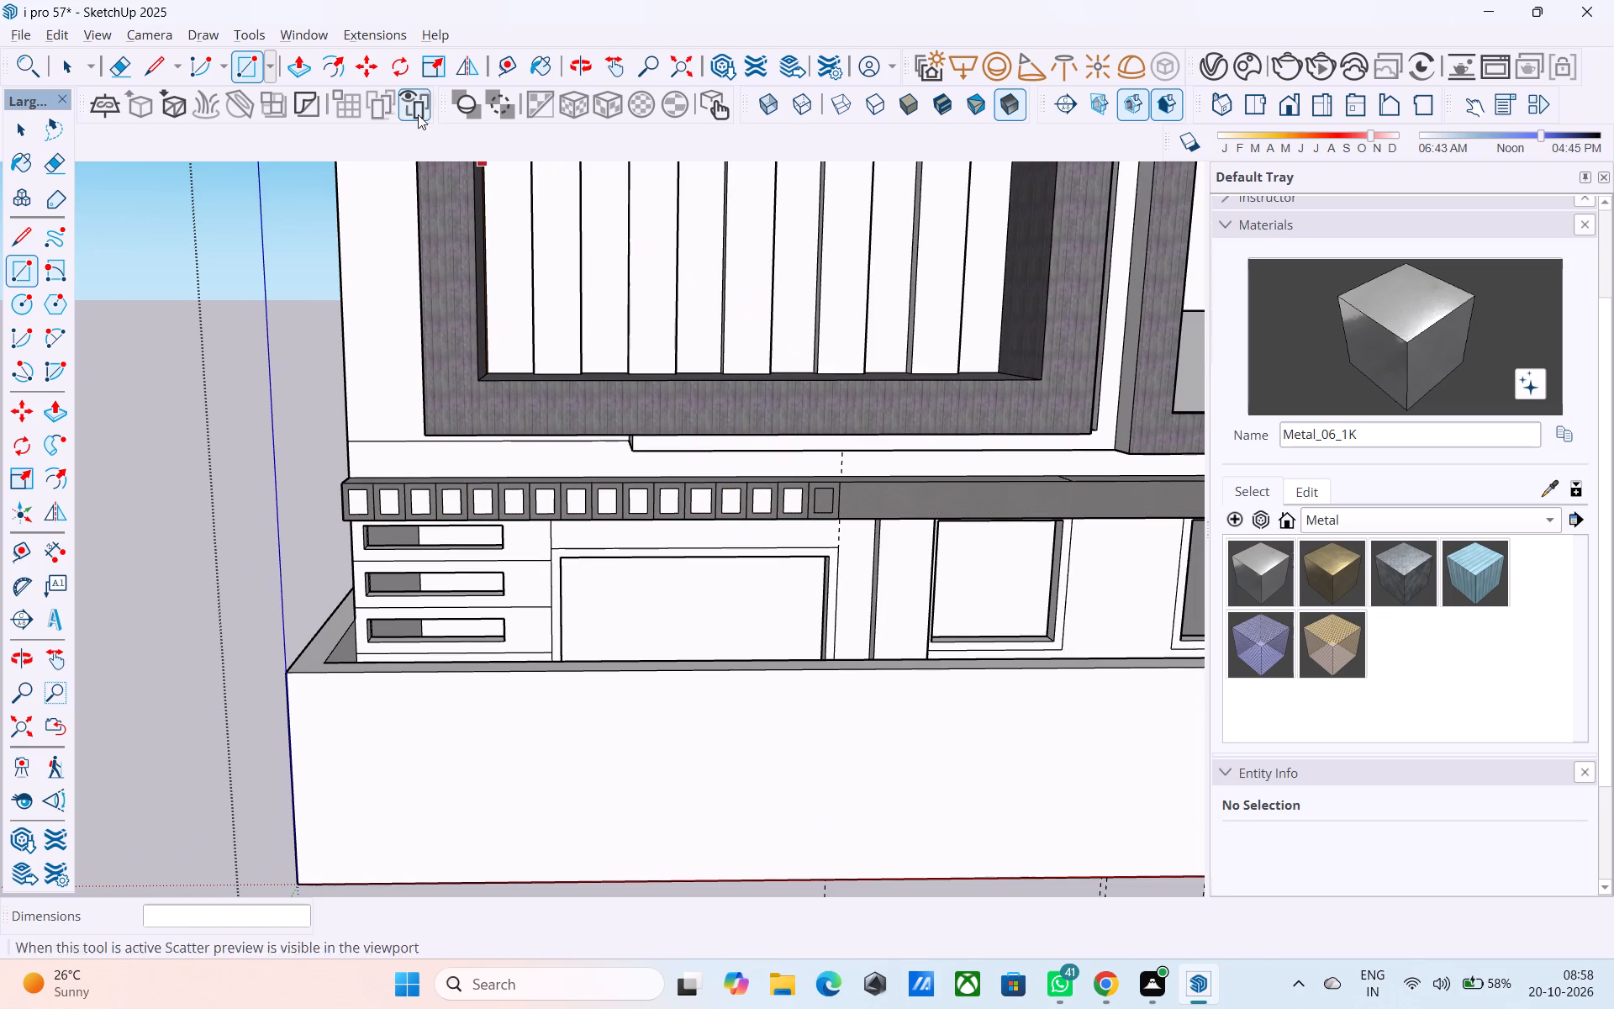
pyautogui.click(293, 66)
pyautogui.scroll(10, 770, 495)
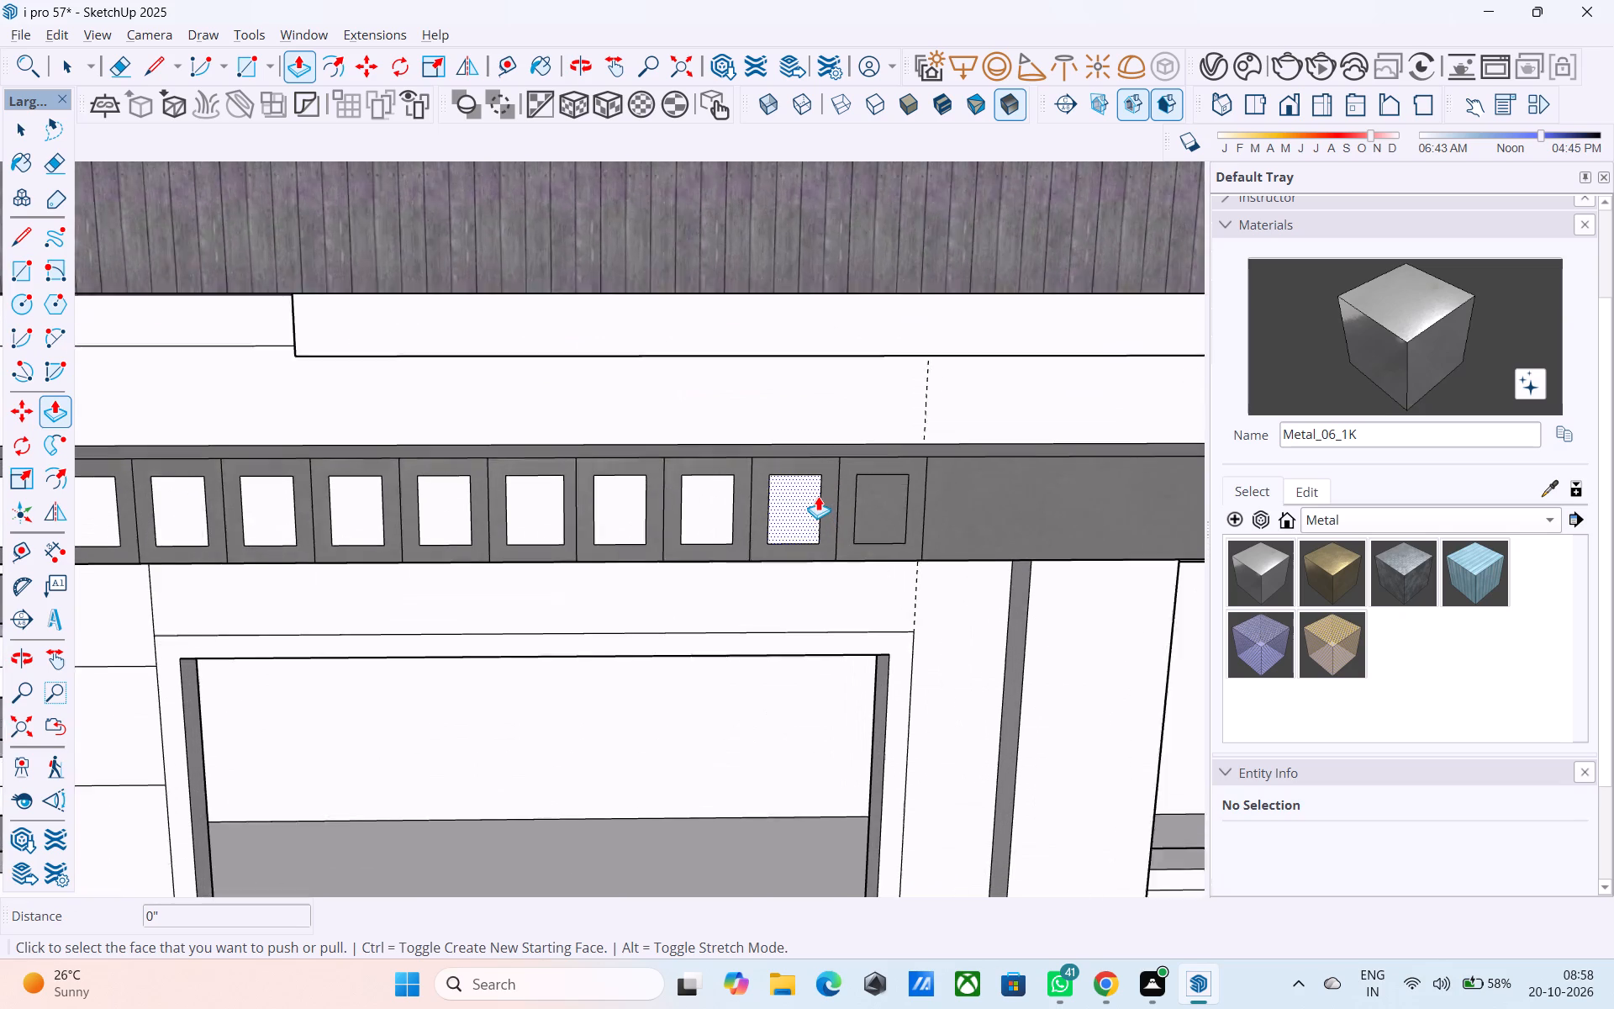
pyautogui.scroll(1, 818, 496)
pyautogui.click(905, 514)
pyautogui.scroll(5, 905, 514)
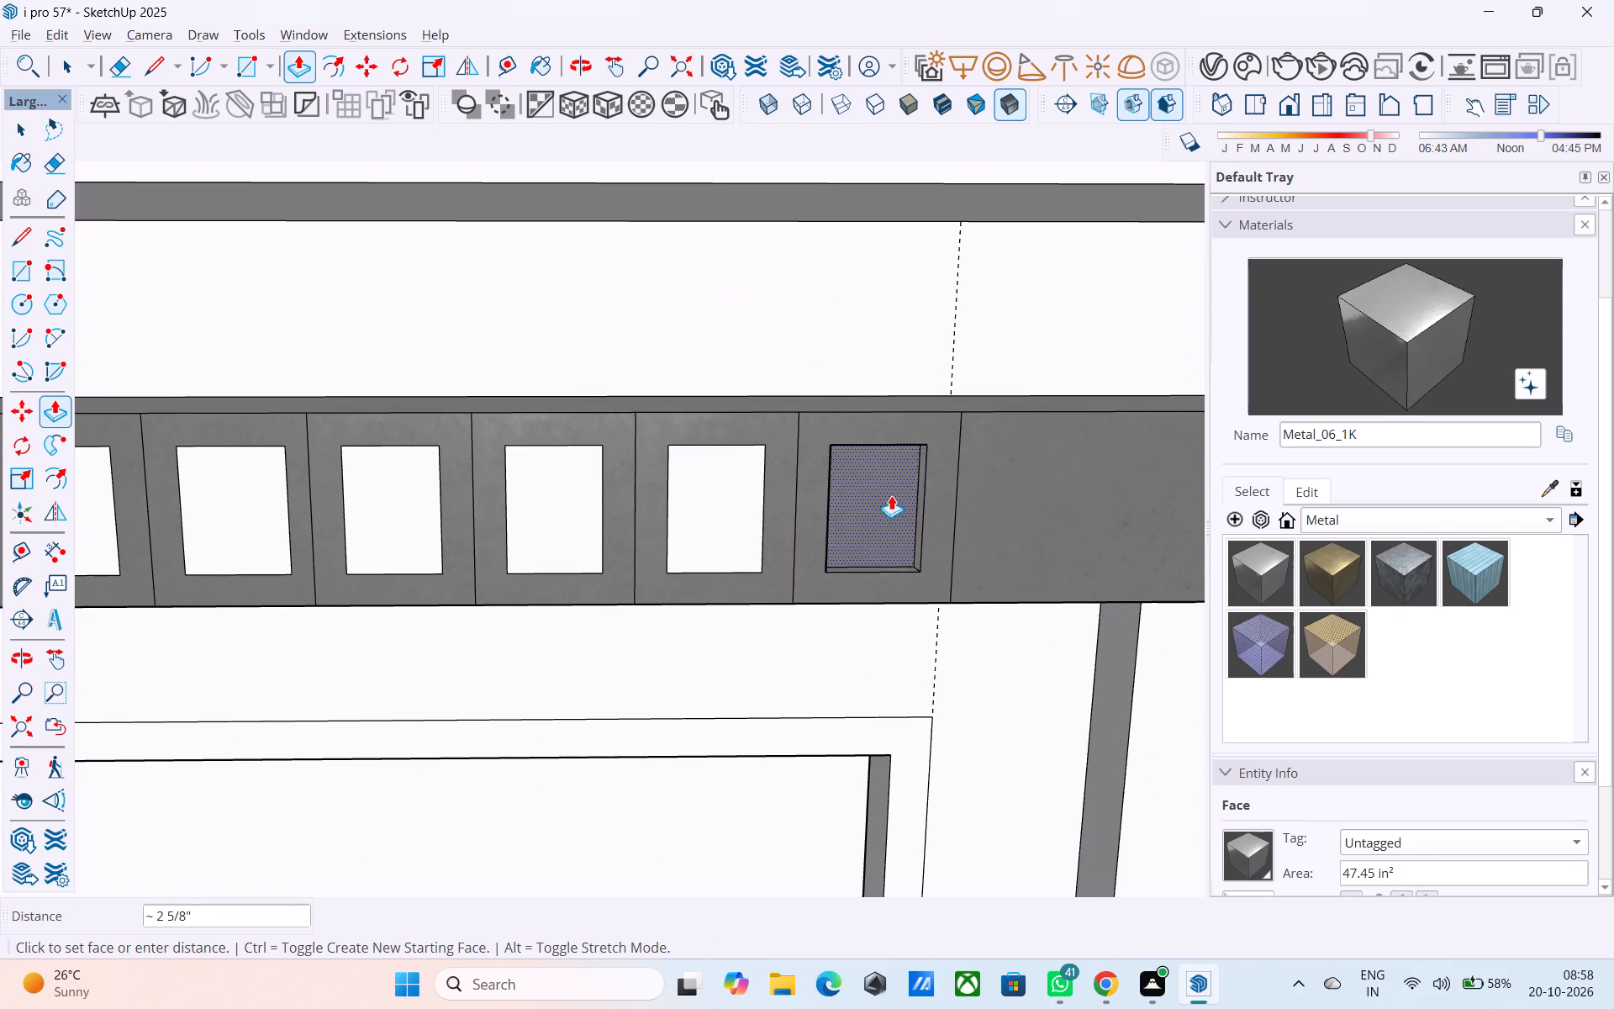
pyautogui.click(883, 486)
pyautogui.doubleClick(718, 508)
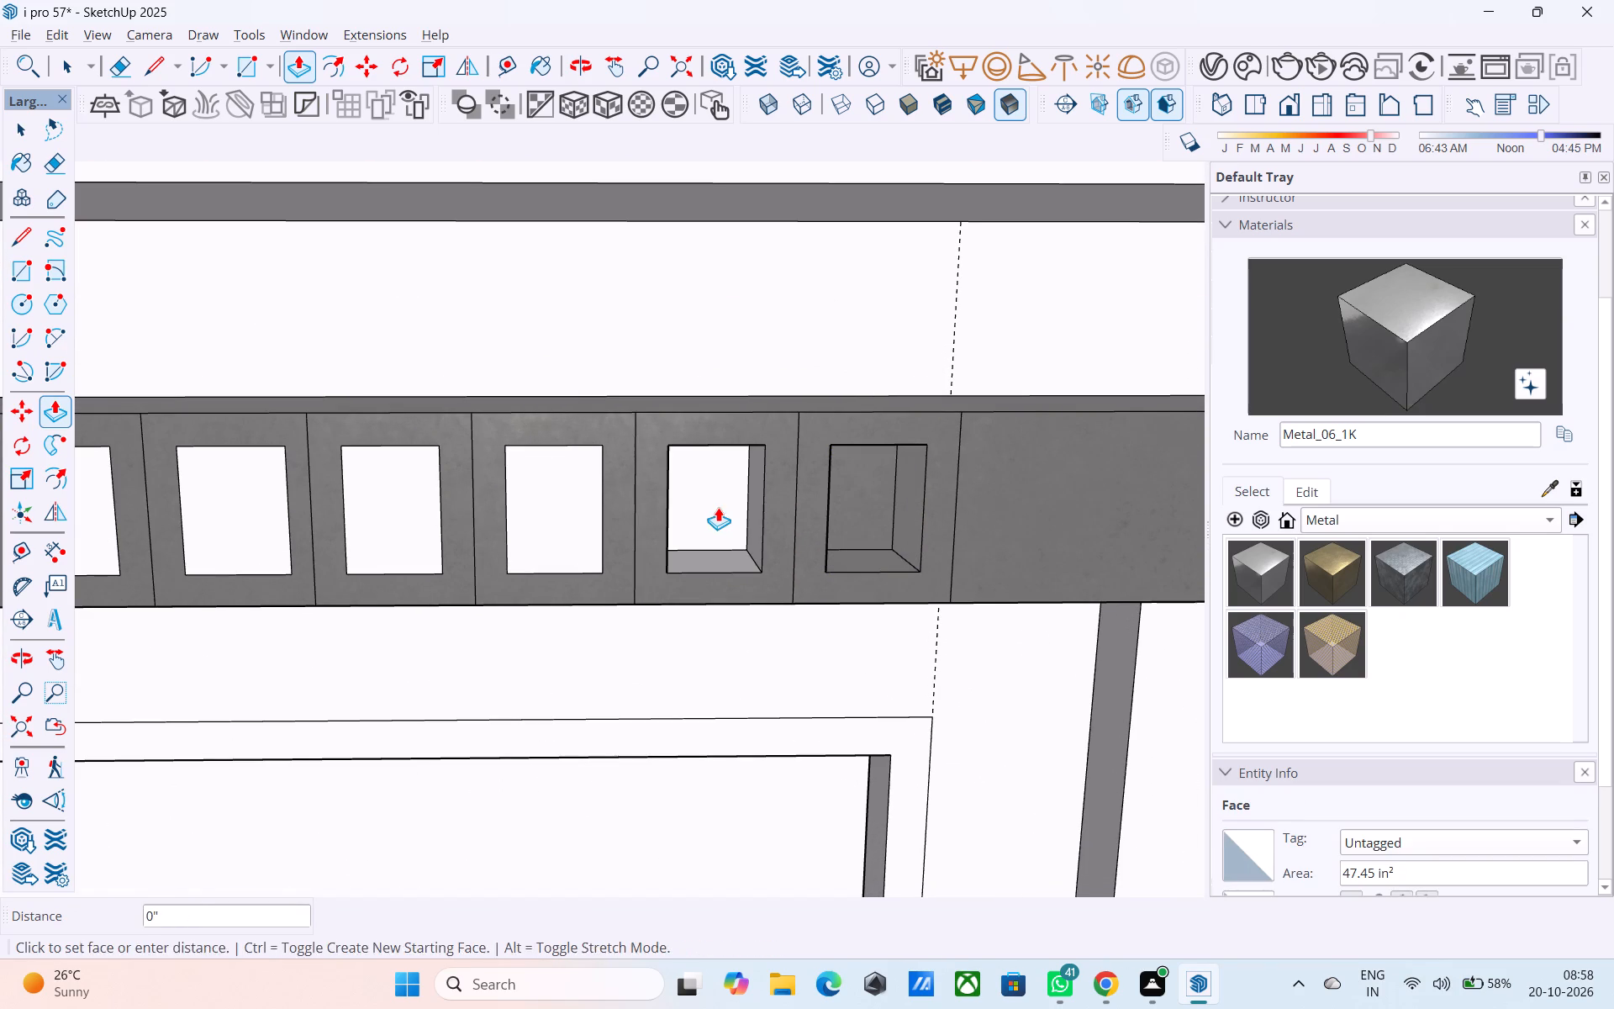
pyautogui.doubleClick(564, 516)
pyautogui.doubleClick(403, 487)
# Repeat the same Push/Pull recess depth on the next four panel faces along the beam towards the outer corner.
pyautogui.scroll(-6, 907, 325)
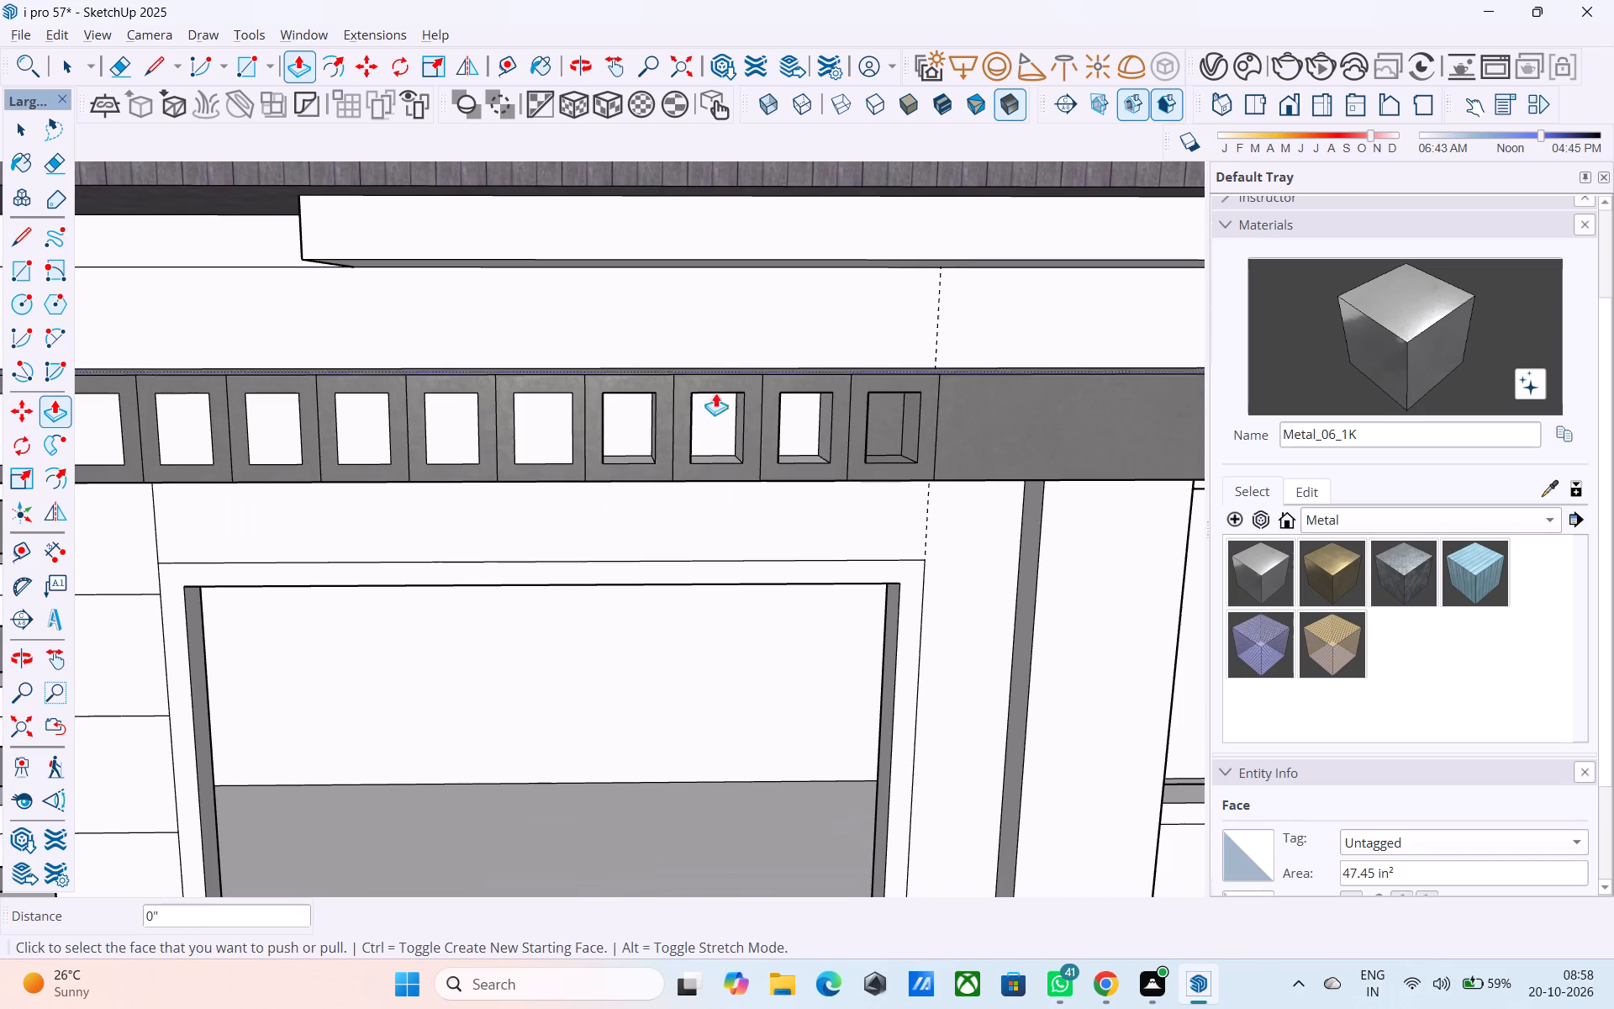
pyautogui.doubleClick(525, 435)
pyautogui.doubleClick(446, 433)
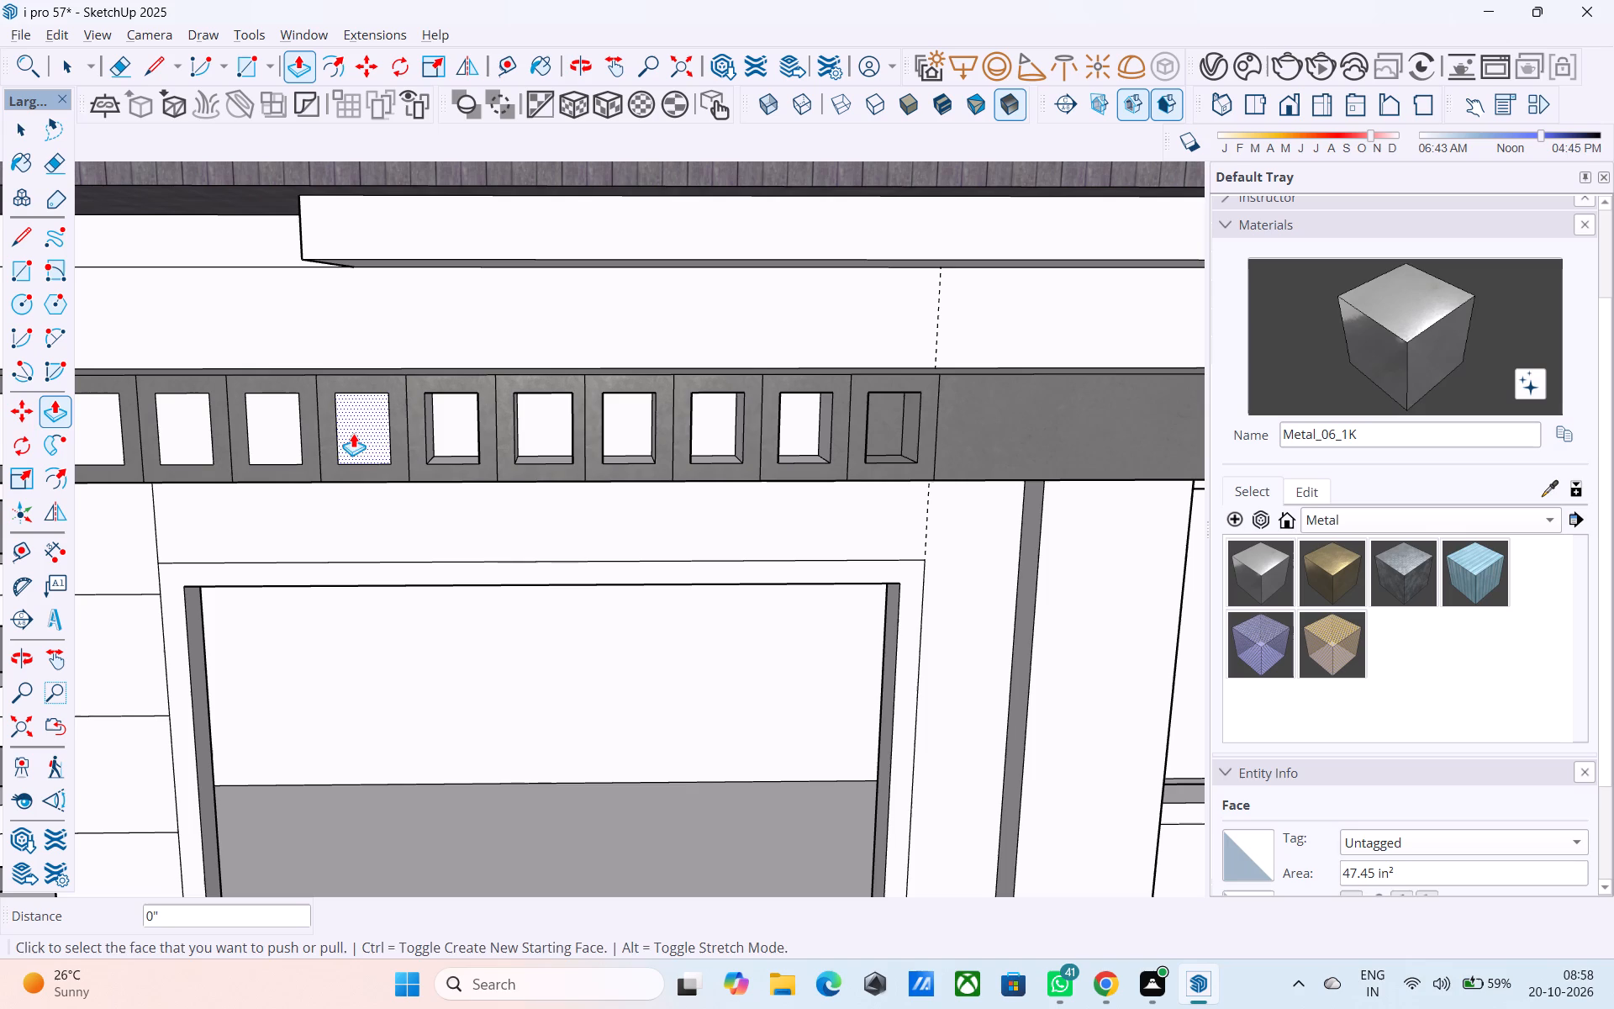
pyautogui.doubleClick(369, 428)
pyautogui.doubleClick(287, 425)
# Recess the next three beam panel faces, matching the third to the neighbouring recess at about 6 1/2" deep.
pyautogui.scroll(-5, 714, 367)
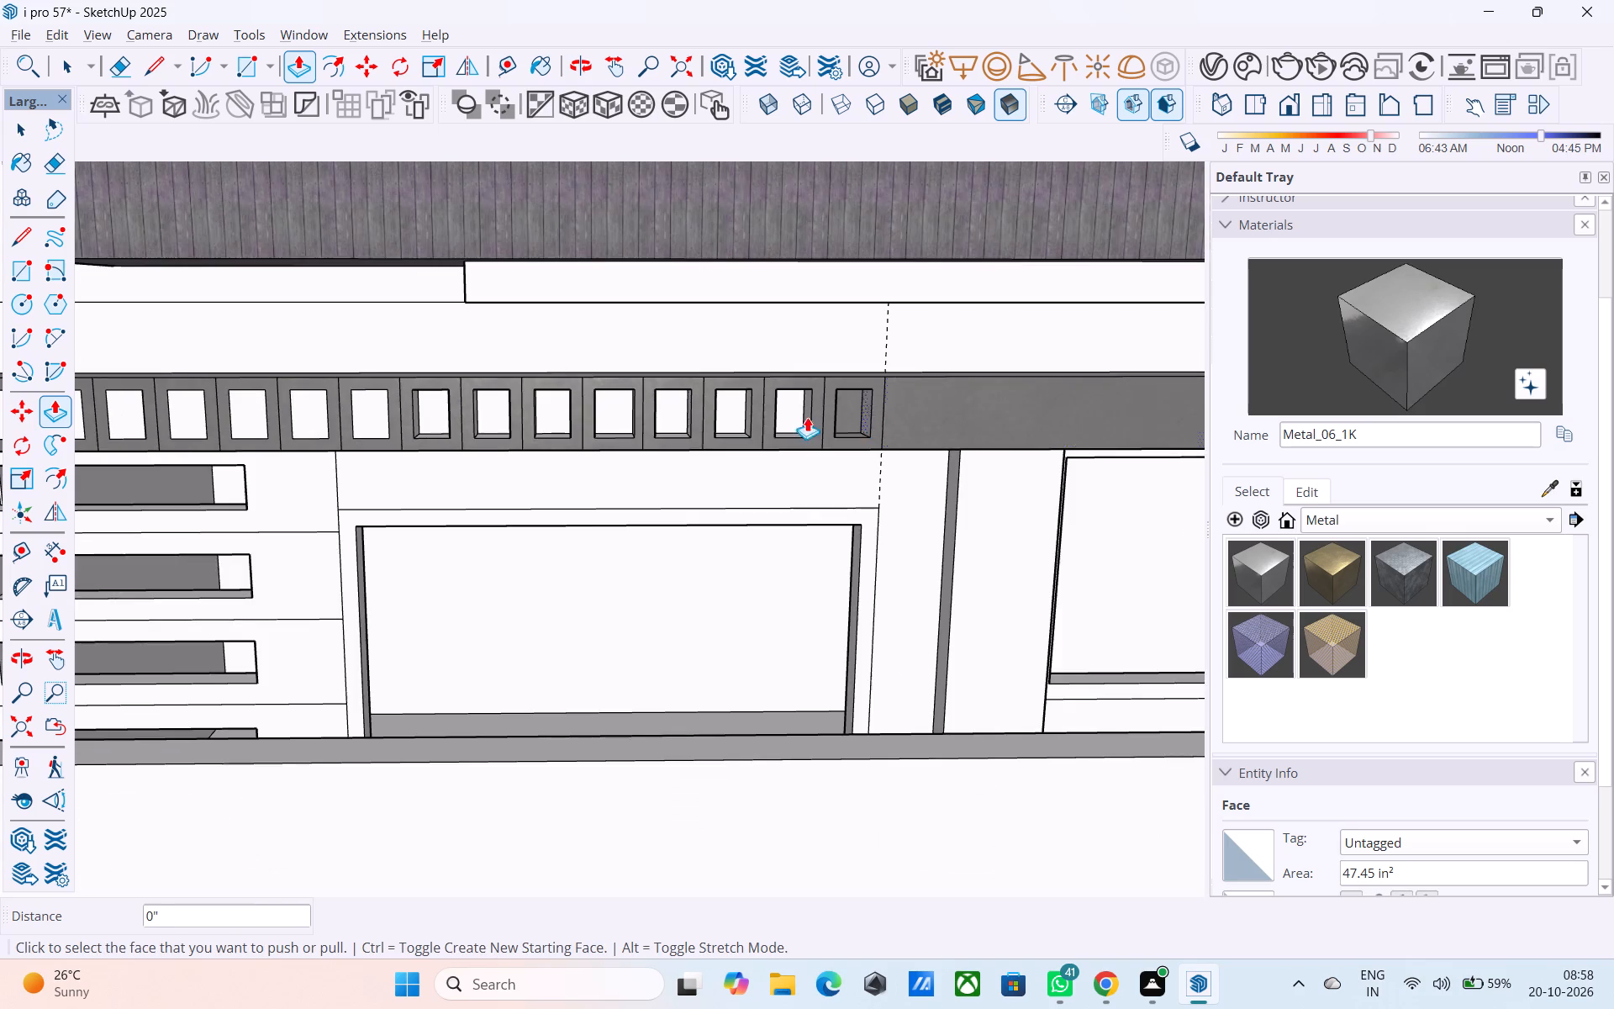
pyautogui.scroll(-4, 724, 397)
pyautogui.scroll(2, 490, 402)
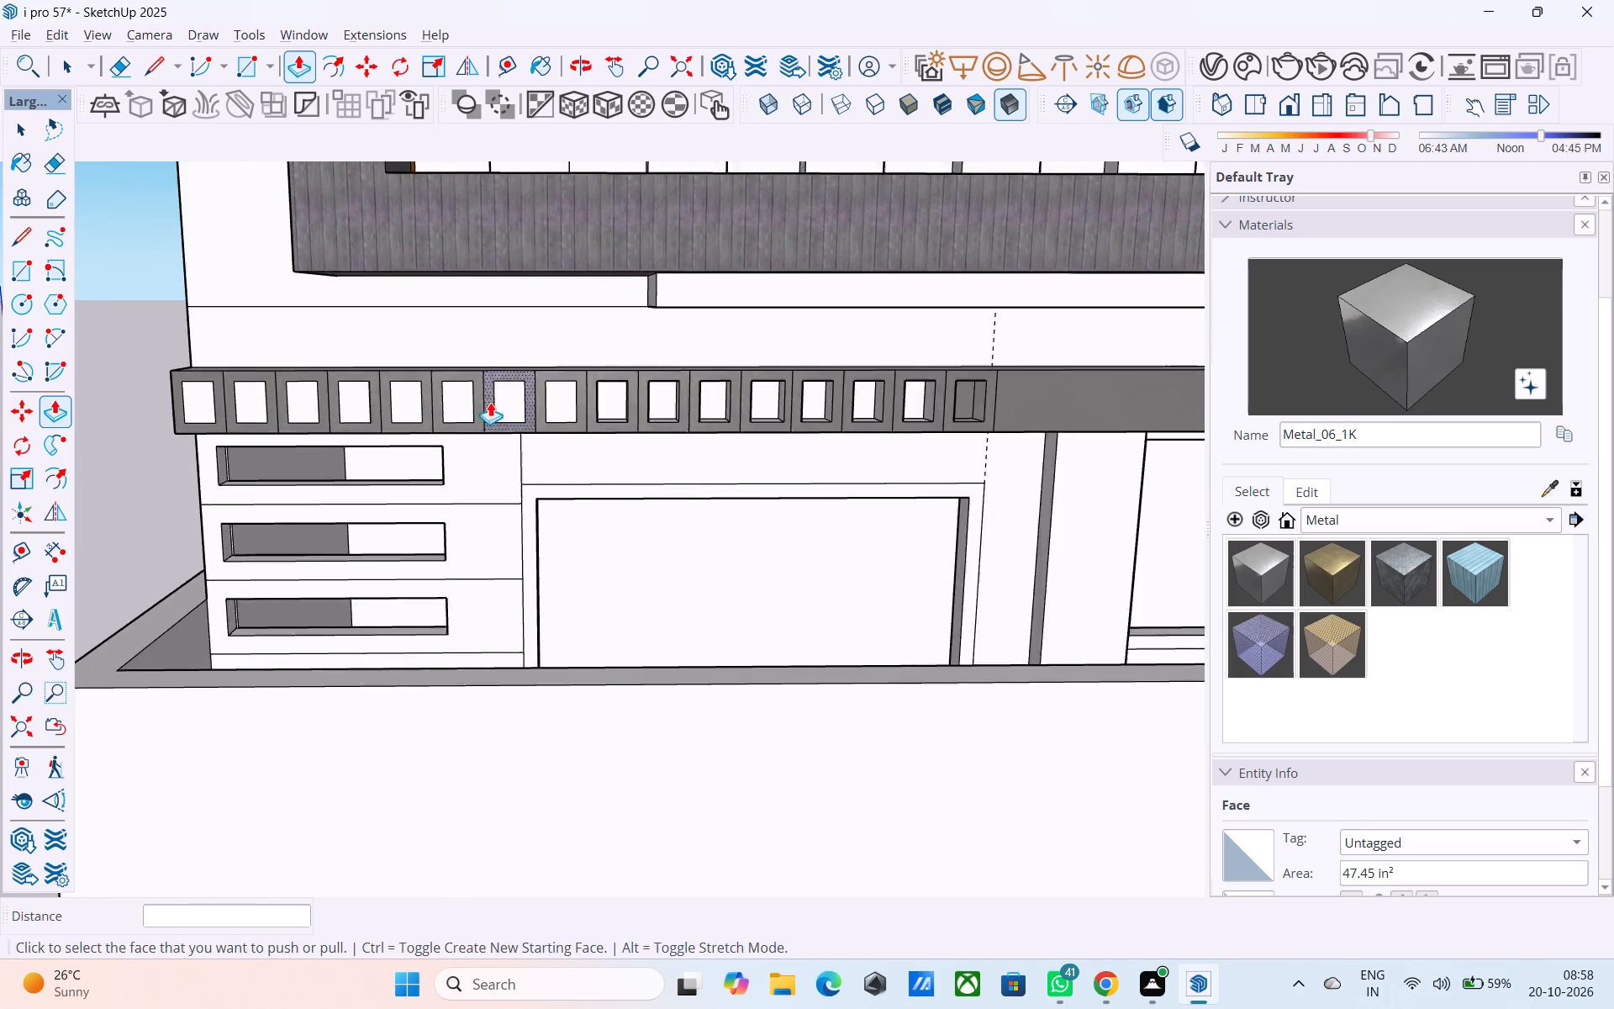
pyautogui.scroll(9, 490, 402)
pyautogui.doubleClick(614, 408)
pyautogui.doubleClick(472, 407)
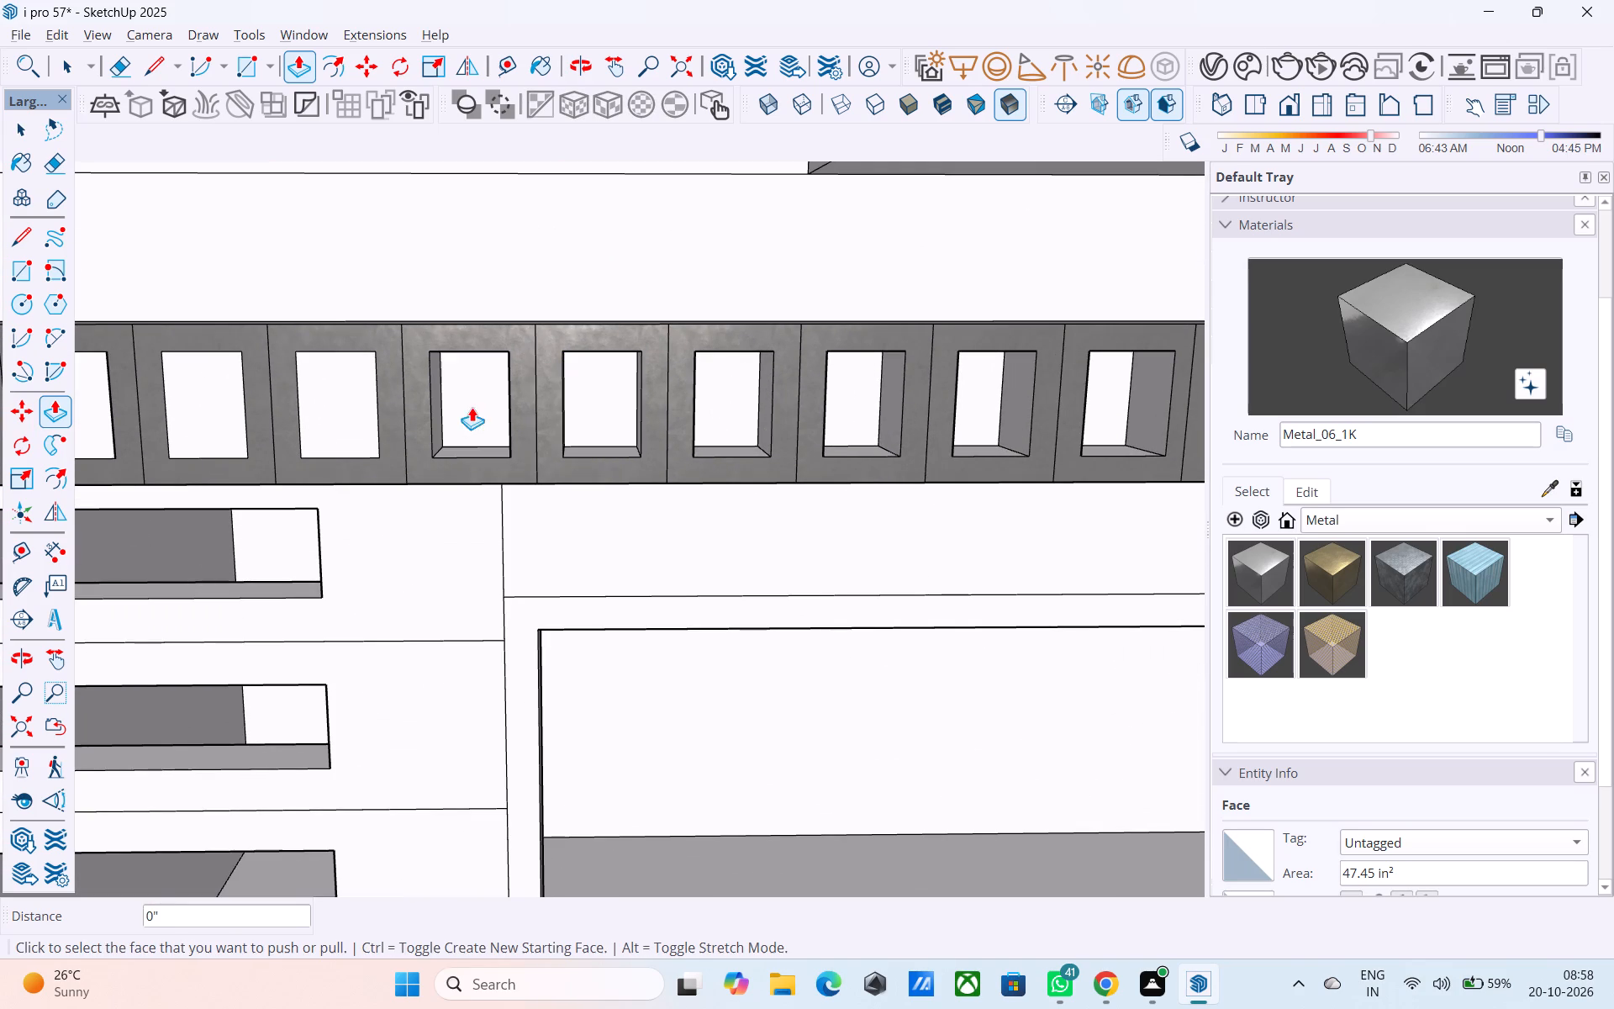
pyautogui.scroll(3, 317, 402)
pyautogui.doubleClick(318, 402)
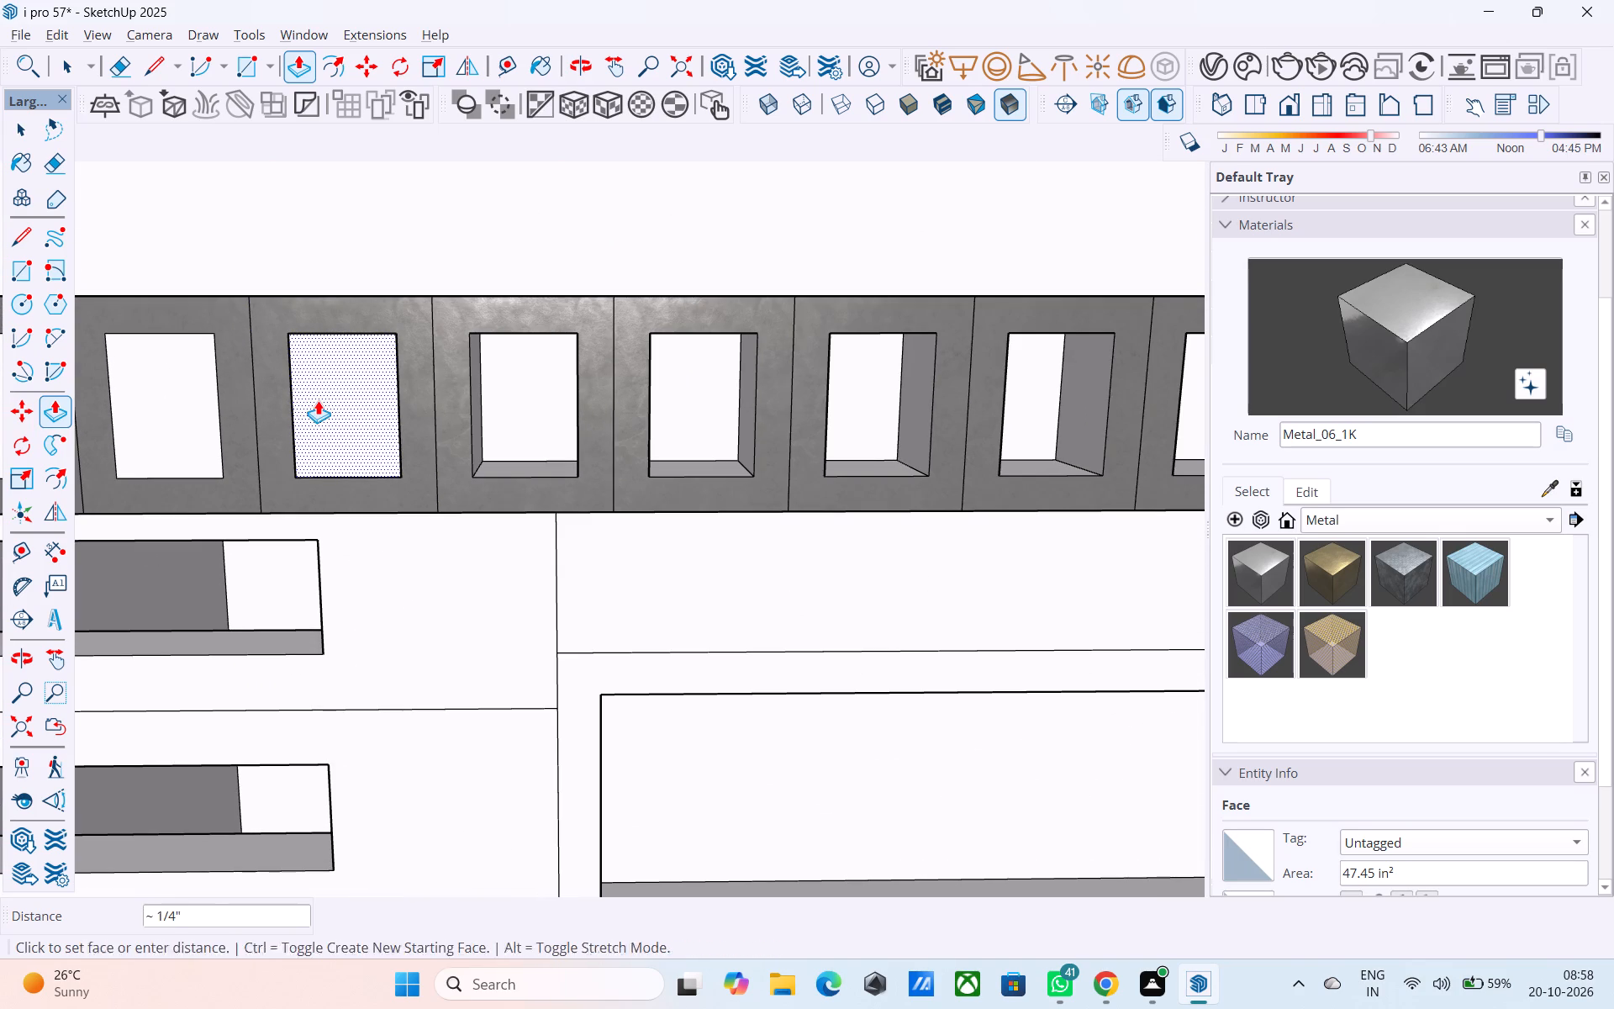
pyautogui.click(317, 402)
pyautogui.click(515, 383)
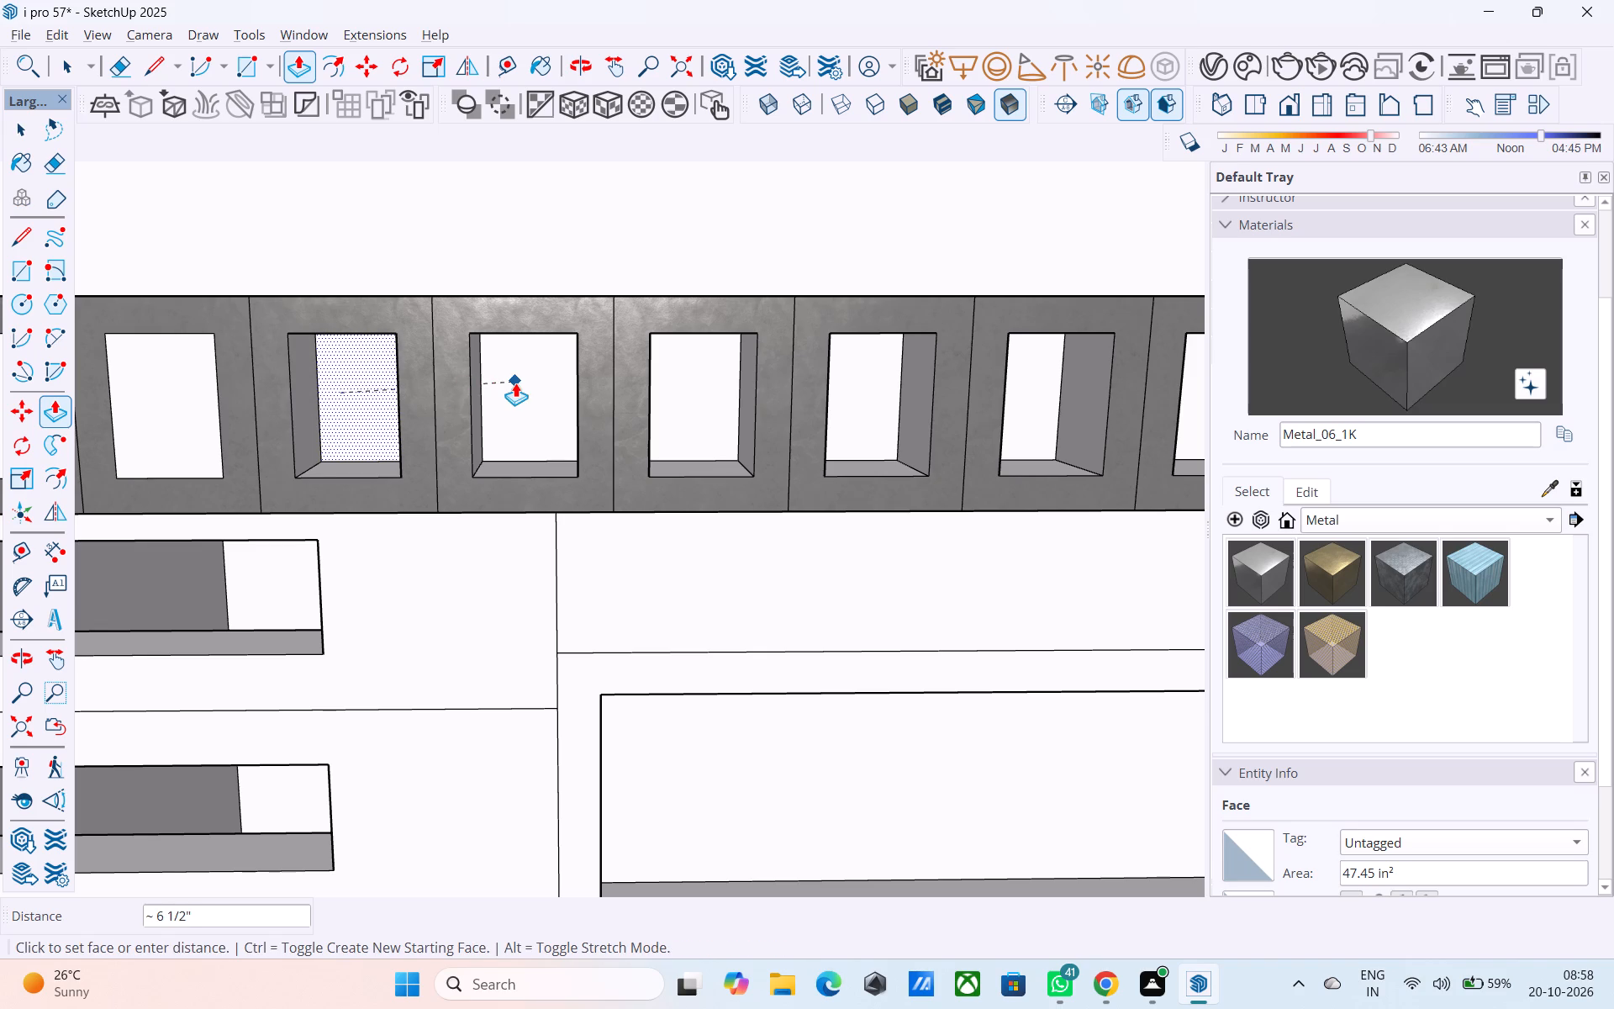
# Recess the next three panel faces above the stacked slots to the same depth with Push/Pull.
pyautogui.scroll(-6, 699, 357)
pyautogui.scroll(3, 489, 374)
pyautogui.doubleClick(393, 382)
pyautogui.scroll(-5, 663, 370)
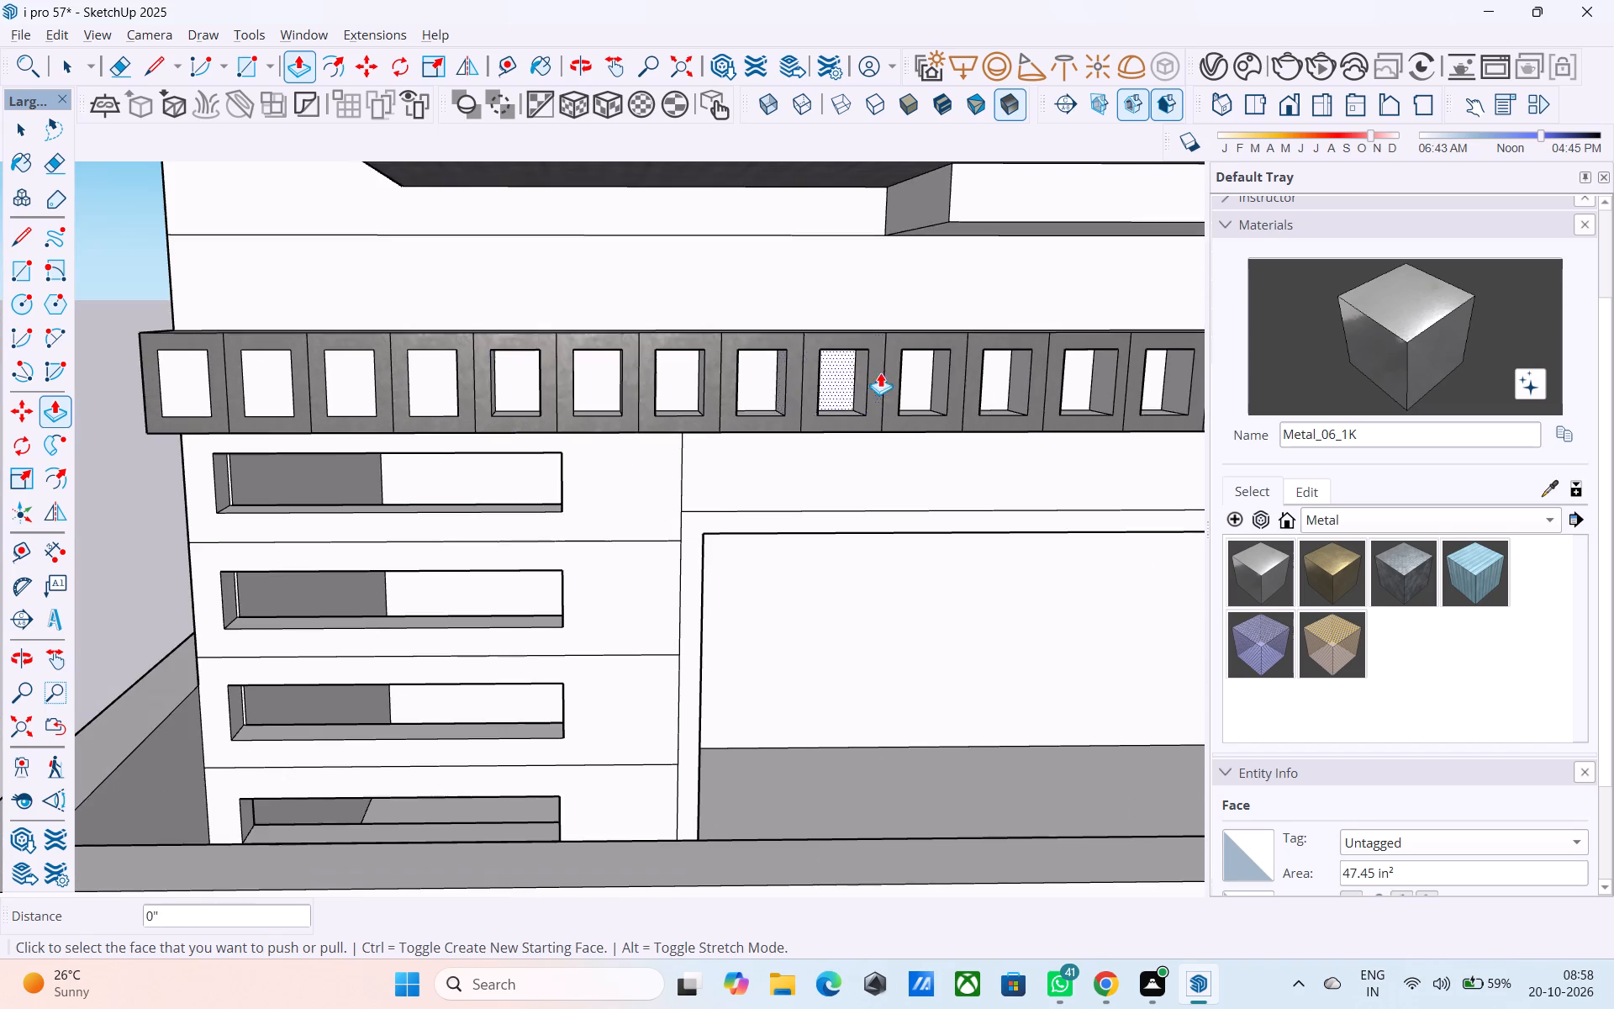
pyautogui.scroll(4, 414, 405)
pyautogui.doubleClick(430, 369)
pyautogui.scroll(-5, 741, 335)
pyautogui.scroll(4, 477, 382)
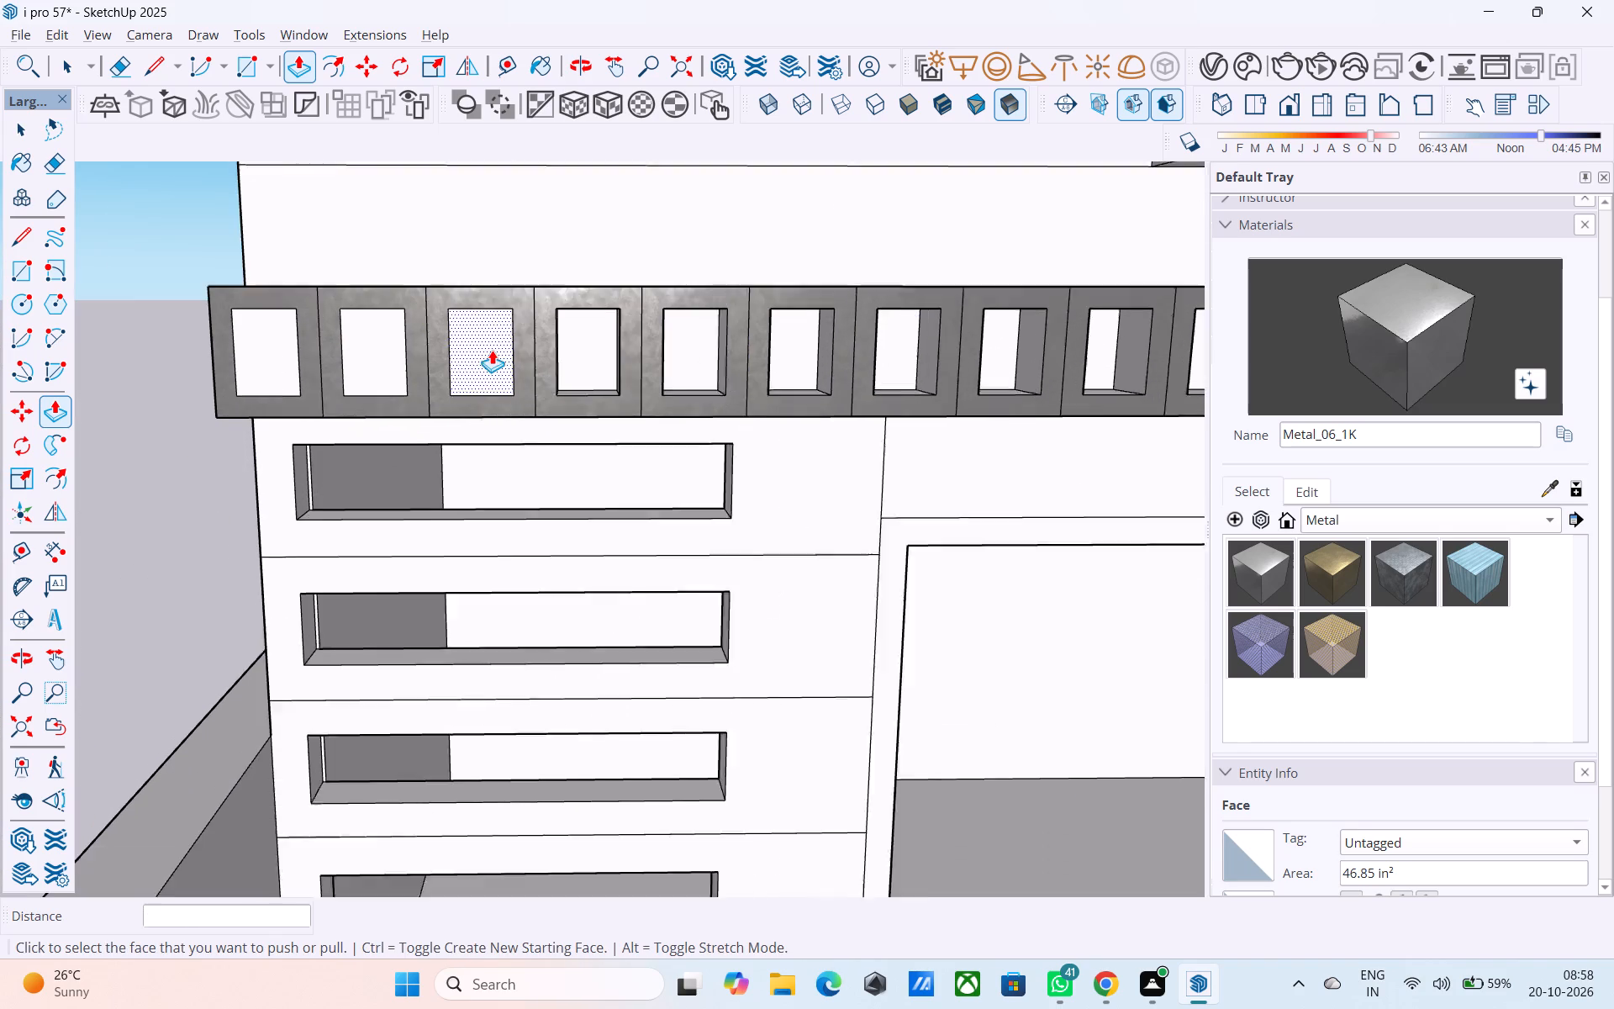
pyautogui.doubleClick(492, 348)
# Recess the last two panel faces at the beam's outer corner to the same depth.
pyautogui.scroll(-6, 825, 333)
pyautogui.scroll(2, 625, 379)
pyautogui.scroll(-1, 625, 379)
pyautogui.scroll(2, 625, 378)
pyautogui.doubleClick(551, 335)
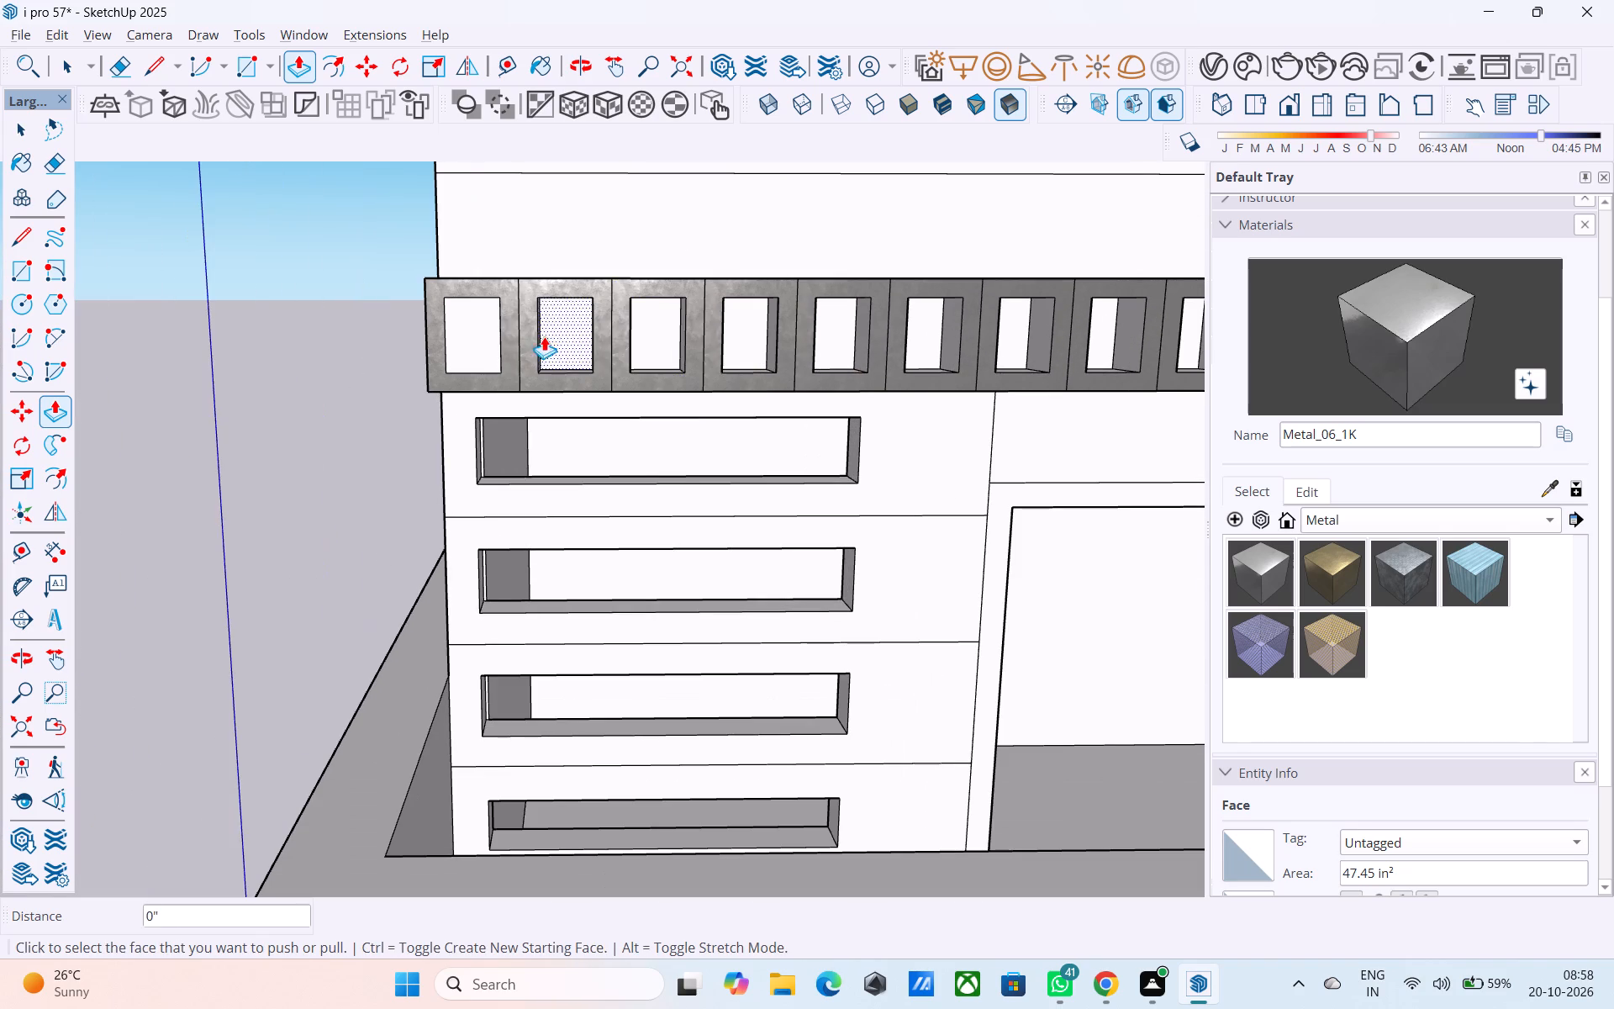
pyautogui.doubleClick(463, 338)
pyautogui.scroll(-10, 393, 344)
pyautogui.moveTo(631, 362); pyautogui.dragTo(606, 348, button='middle')
pyautogui.scroll(2, 679, 361)
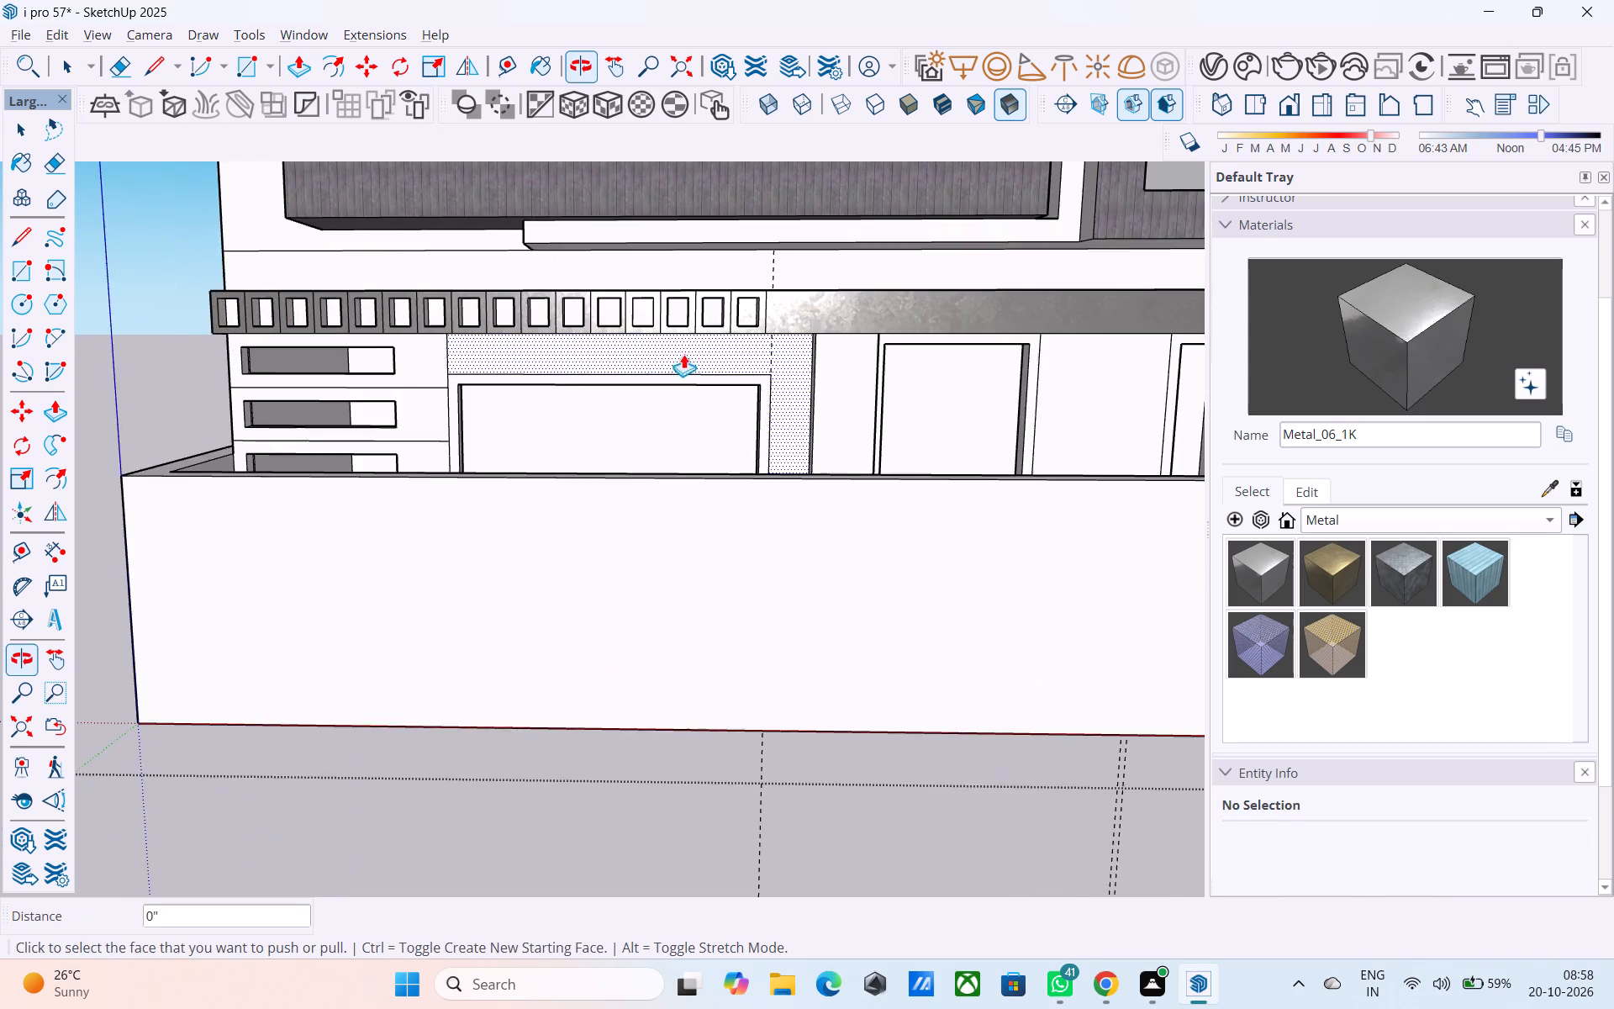
# Paint the back and inner side faces of the beam's four innermost recesses with the Metal_06_1K material.
pyautogui.scroll(3, 683, 354)
pyautogui.moveTo(723, 315); pyautogui.dragTo(743, 478, button='middle')
pyautogui.click(1363, 335)
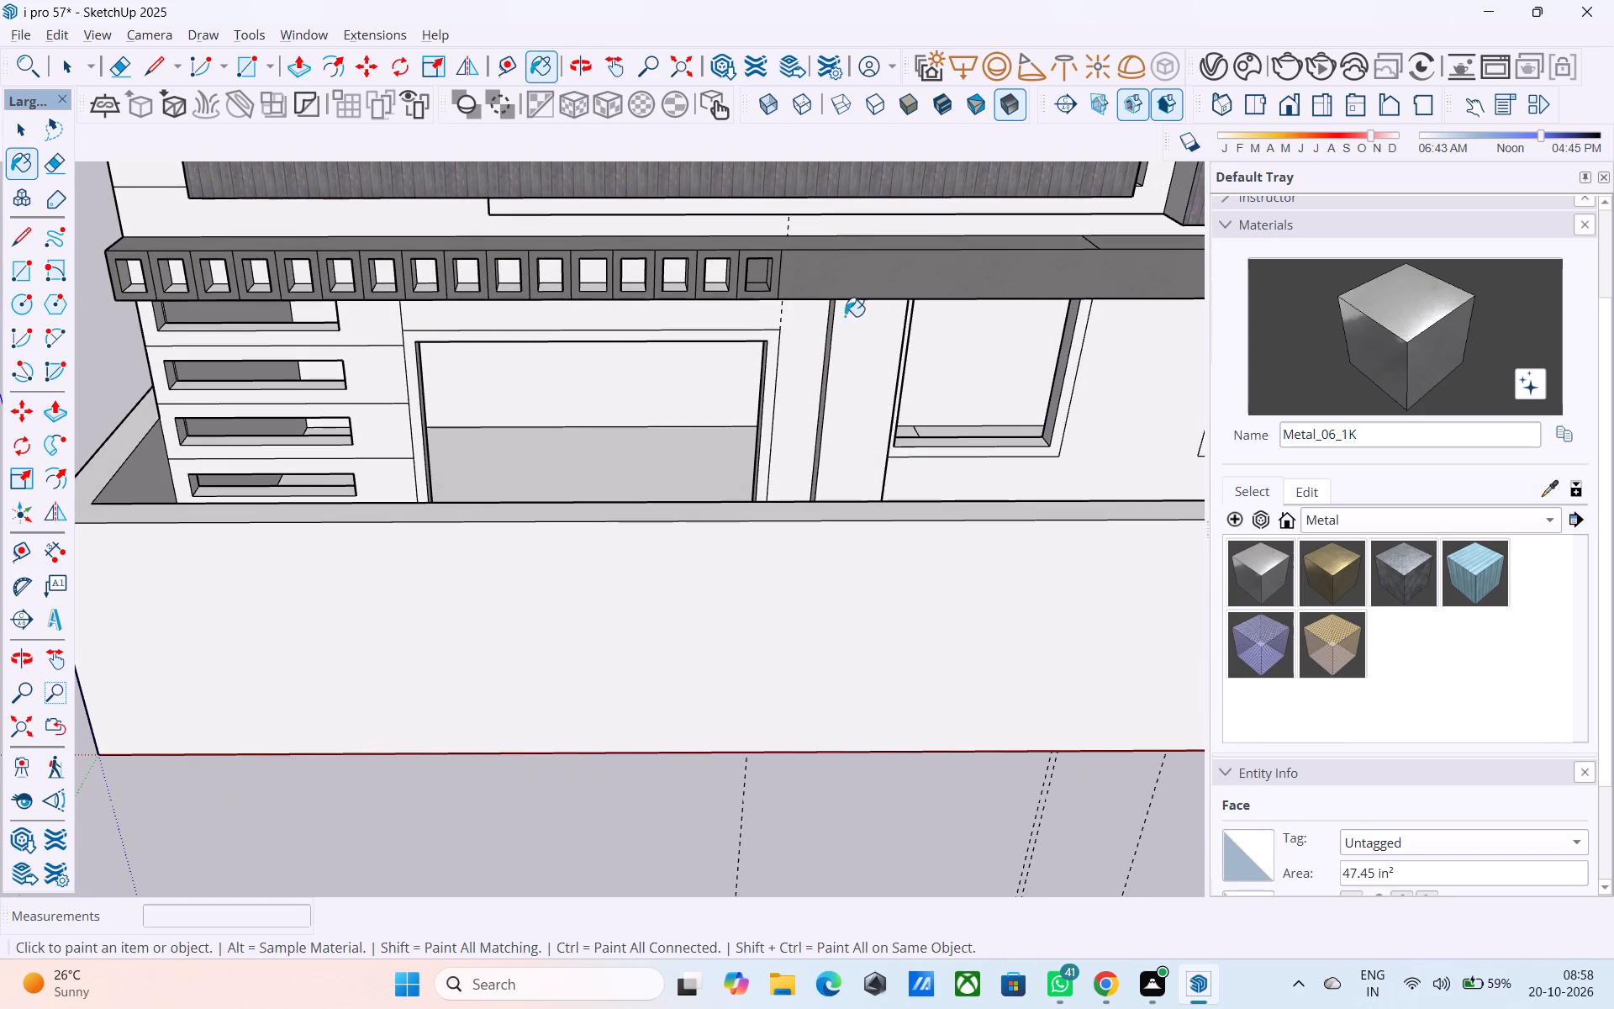
pyautogui.moveTo(736, 312); pyautogui.dragTo(805, 239, button='middle')
pyautogui.scroll(3, 771, 245)
pyautogui.click(687, 290)
pyautogui.scroll(-5, 800, 272)
pyautogui.scroll(4, 709, 298)
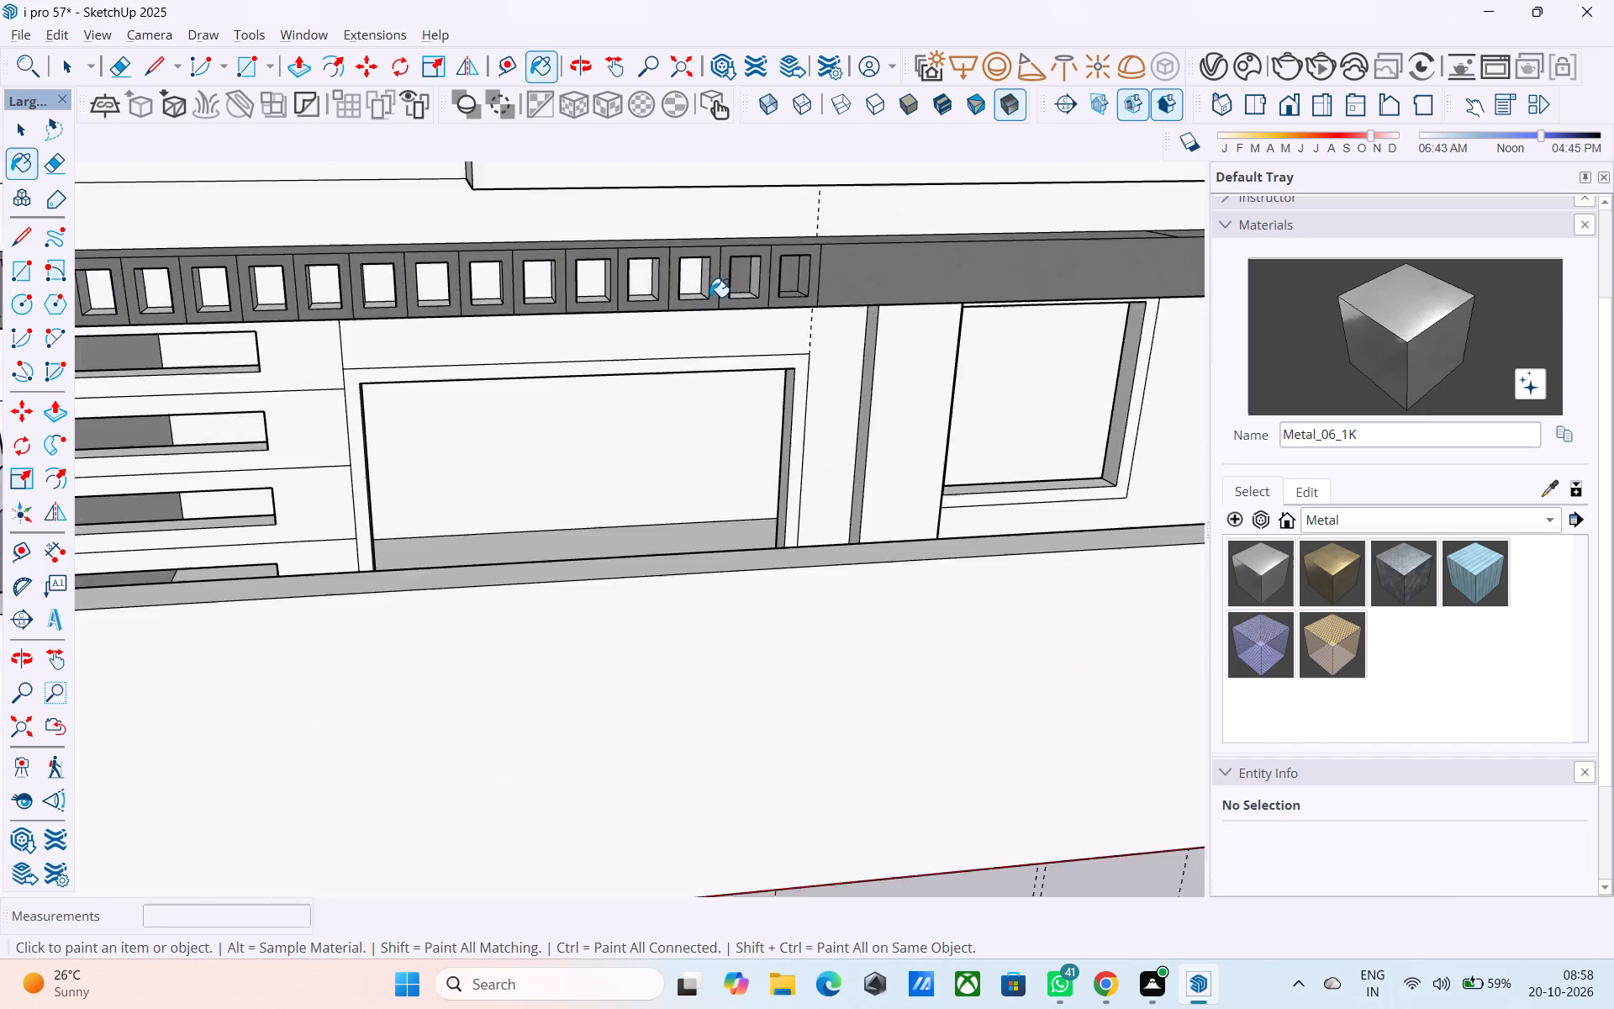
pyautogui.scroll(10, 709, 297)
pyautogui.click(778, 293)
pyautogui.click(829, 255)
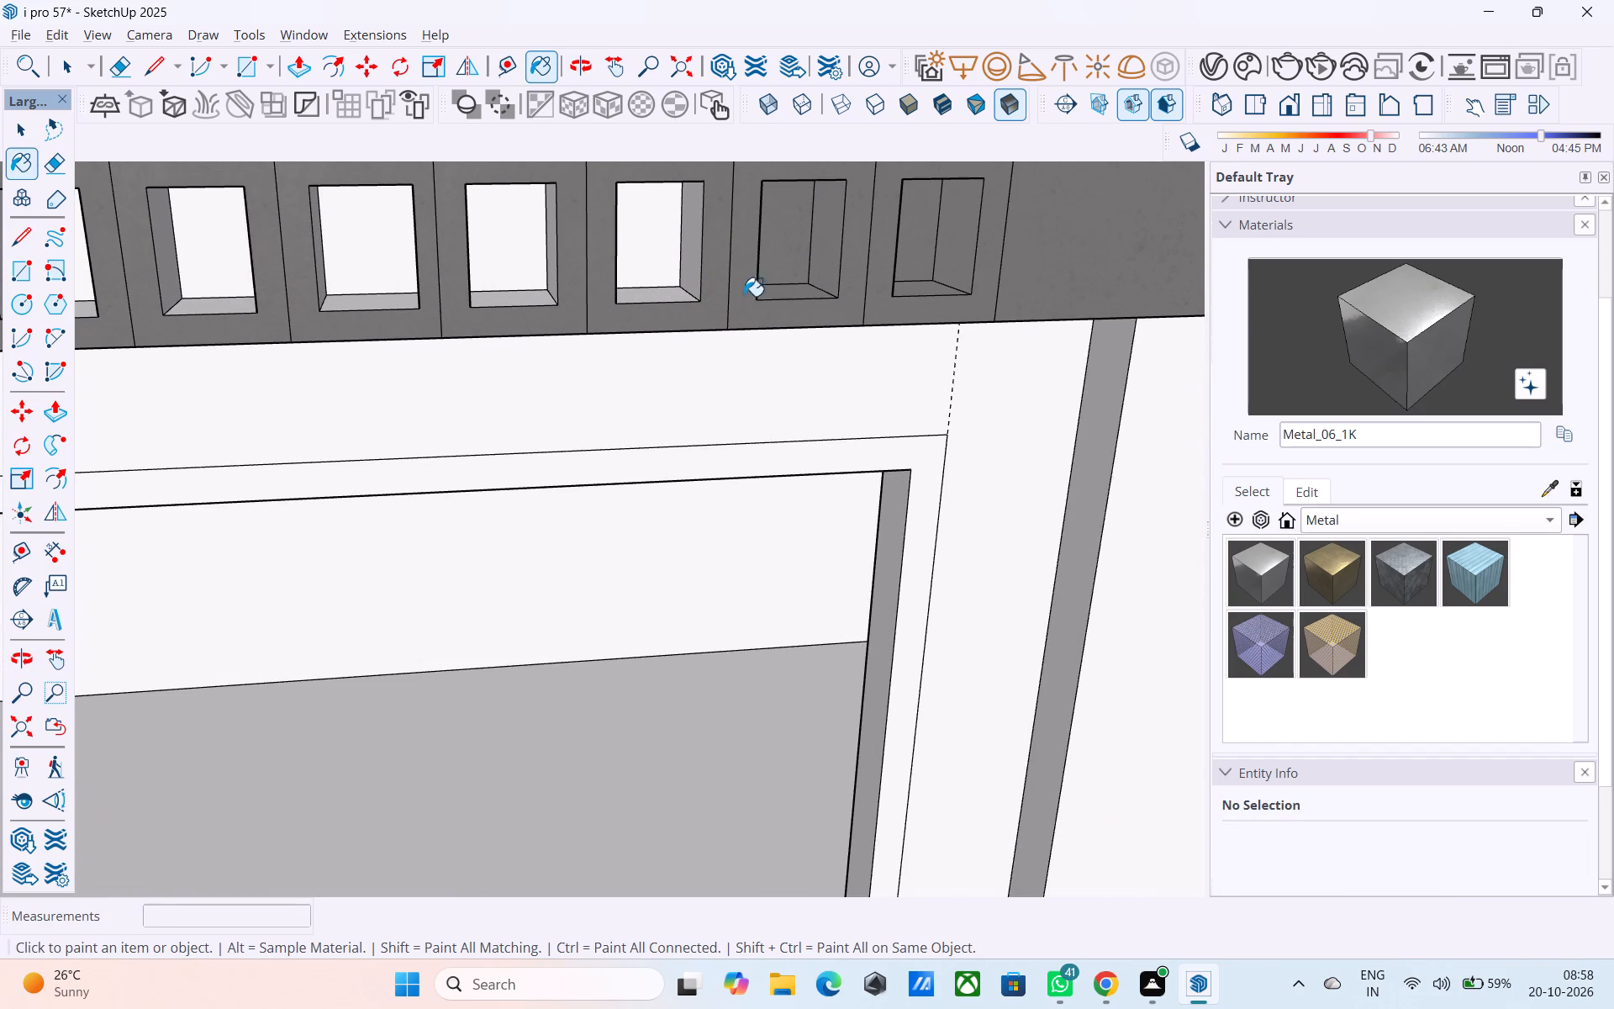
pyautogui.click(683, 292)
pyautogui.click(683, 282)
pyautogui.click(671, 261)
pyautogui.click(514, 295)
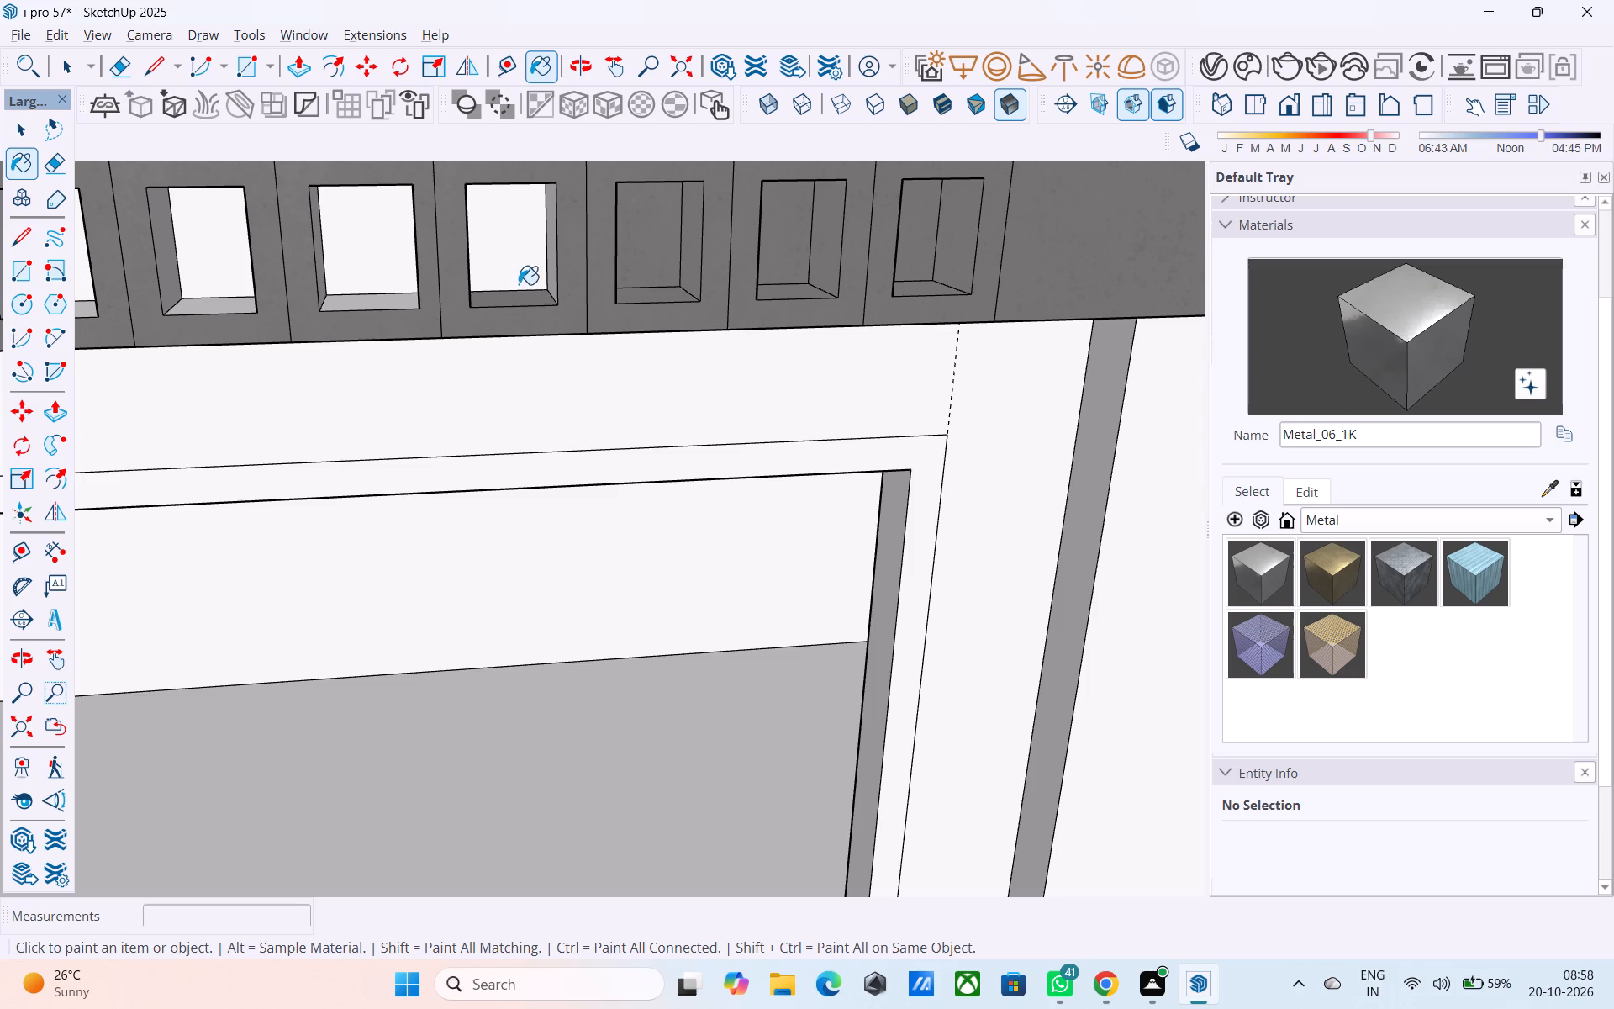
pyautogui.click(520, 280)
pyautogui.click(546, 254)
pyautogui.click(555, 247)
pyautogui.scroll(-5, 759, 231)
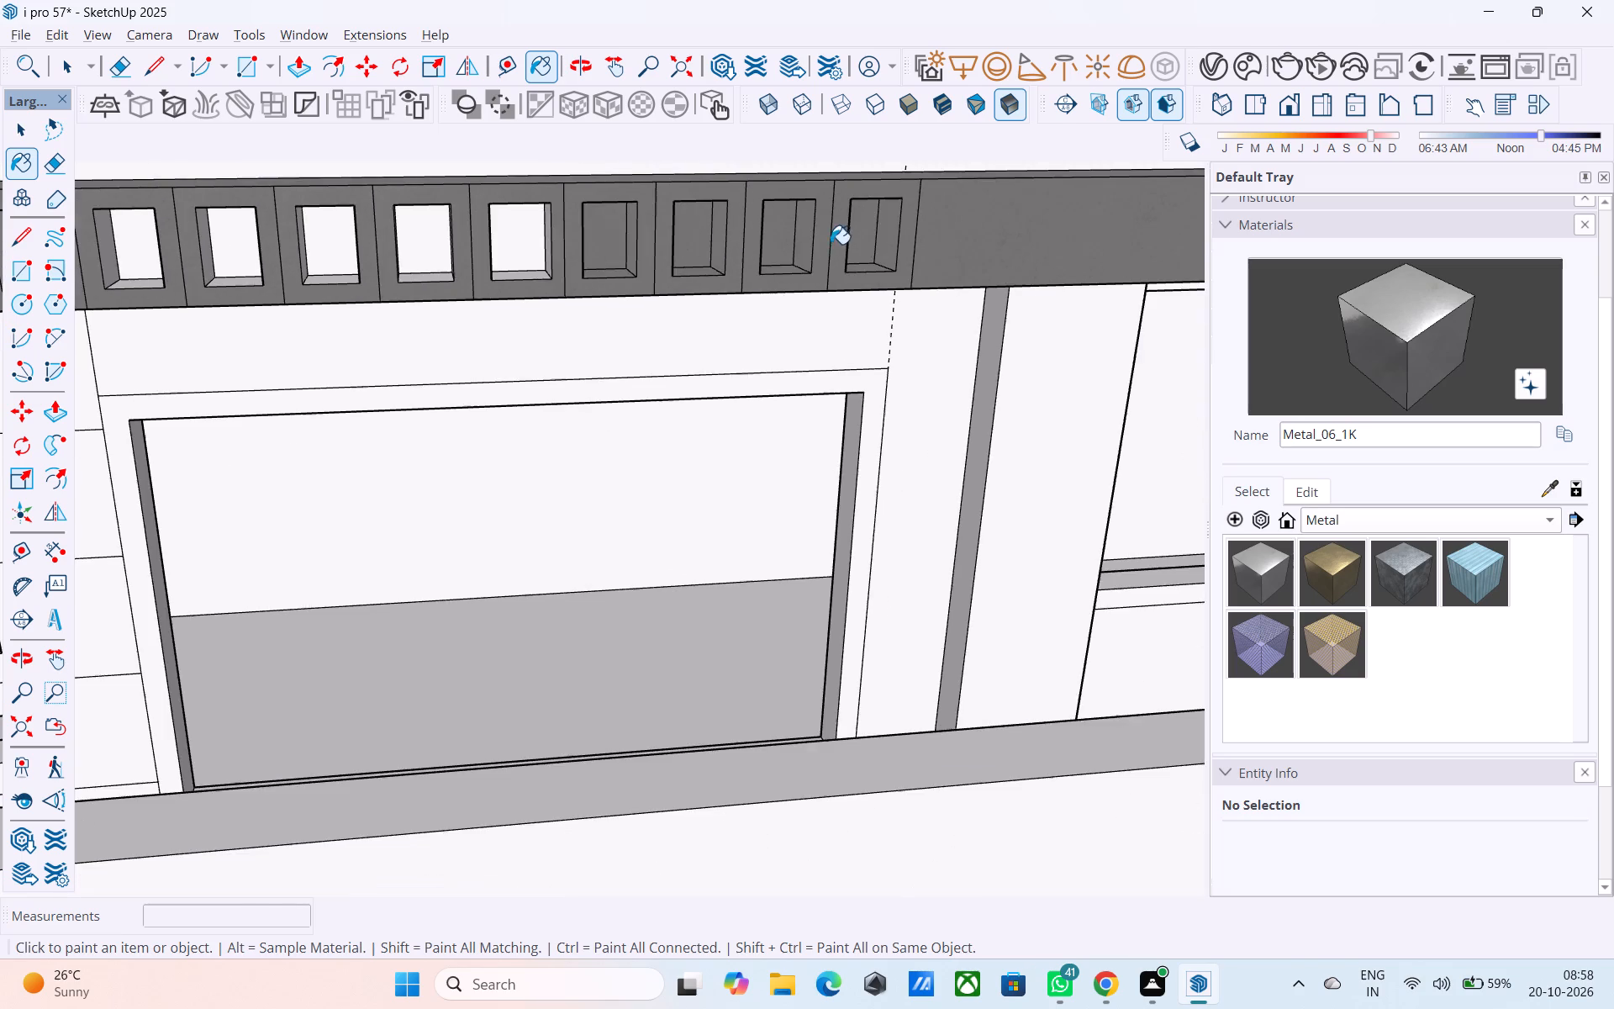
# Paint the next four beam recesses towards the outer corner, including their back and side faces, with Metal_06_1K.
pyautogui.moveTo(614, 314); pyautogui.dragTo(932, 314, button='middle')
pyautogui.scroll(2, 577, 311)
pyautogui.click(462, 256)
pyautogui.click(362, 272)
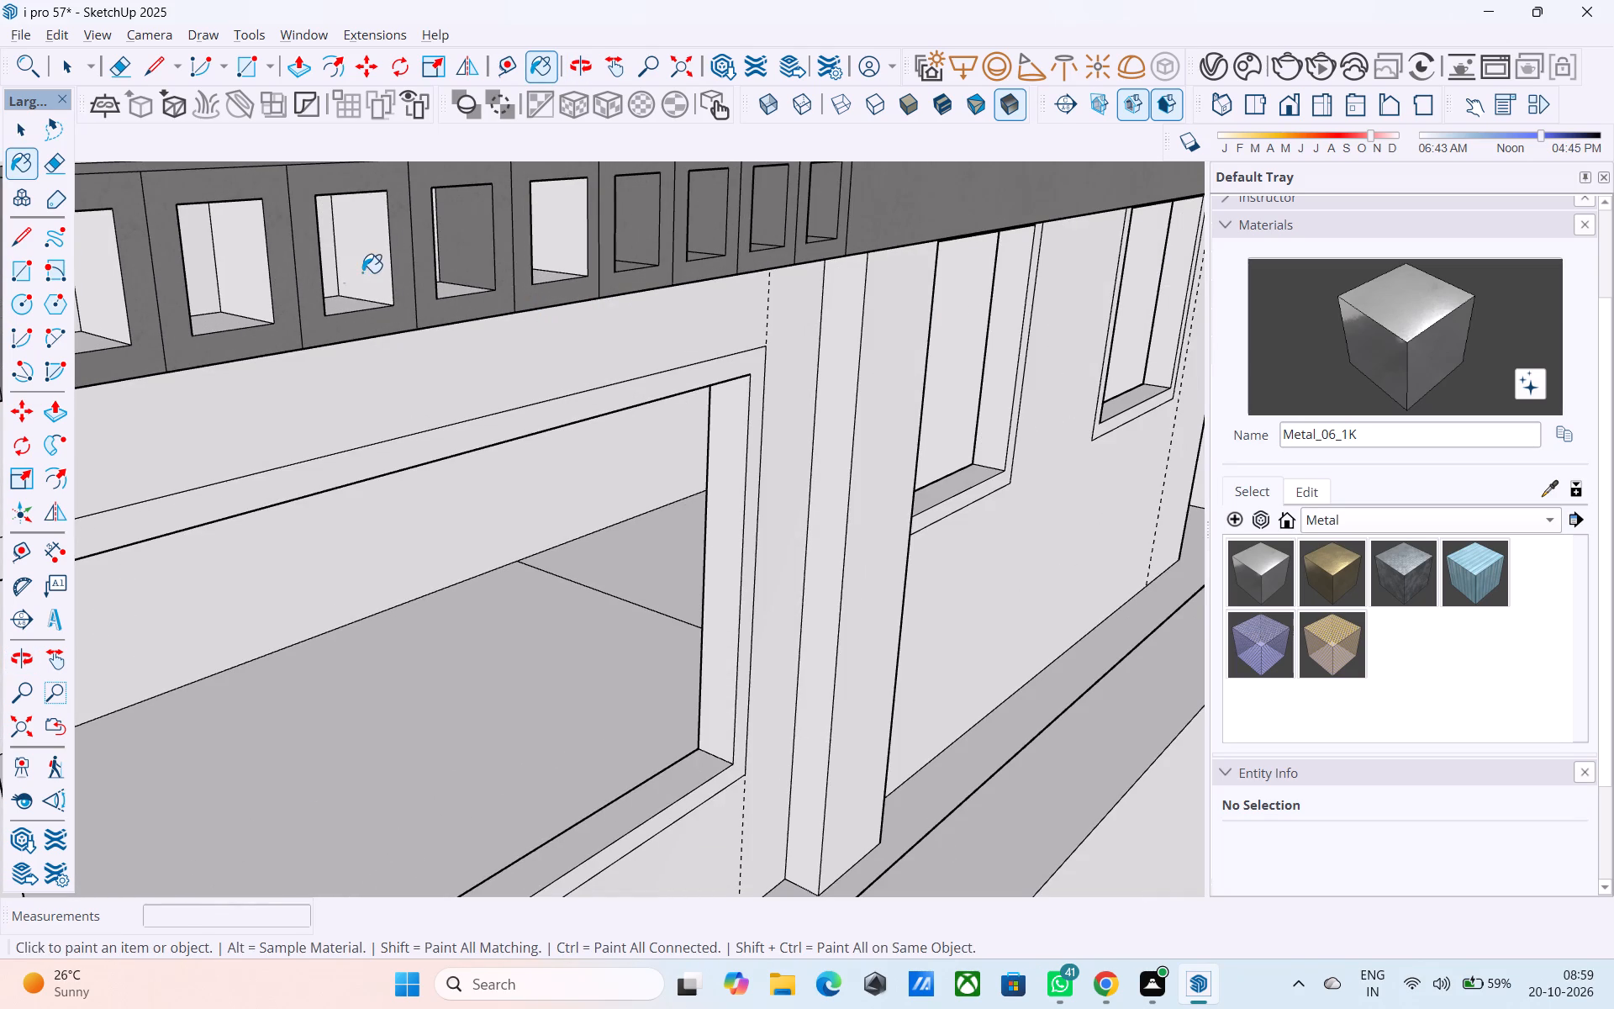
pyautogui.click(254, 283)
pyautogui.click(208, 332)
pyautogui.click(352, 312)
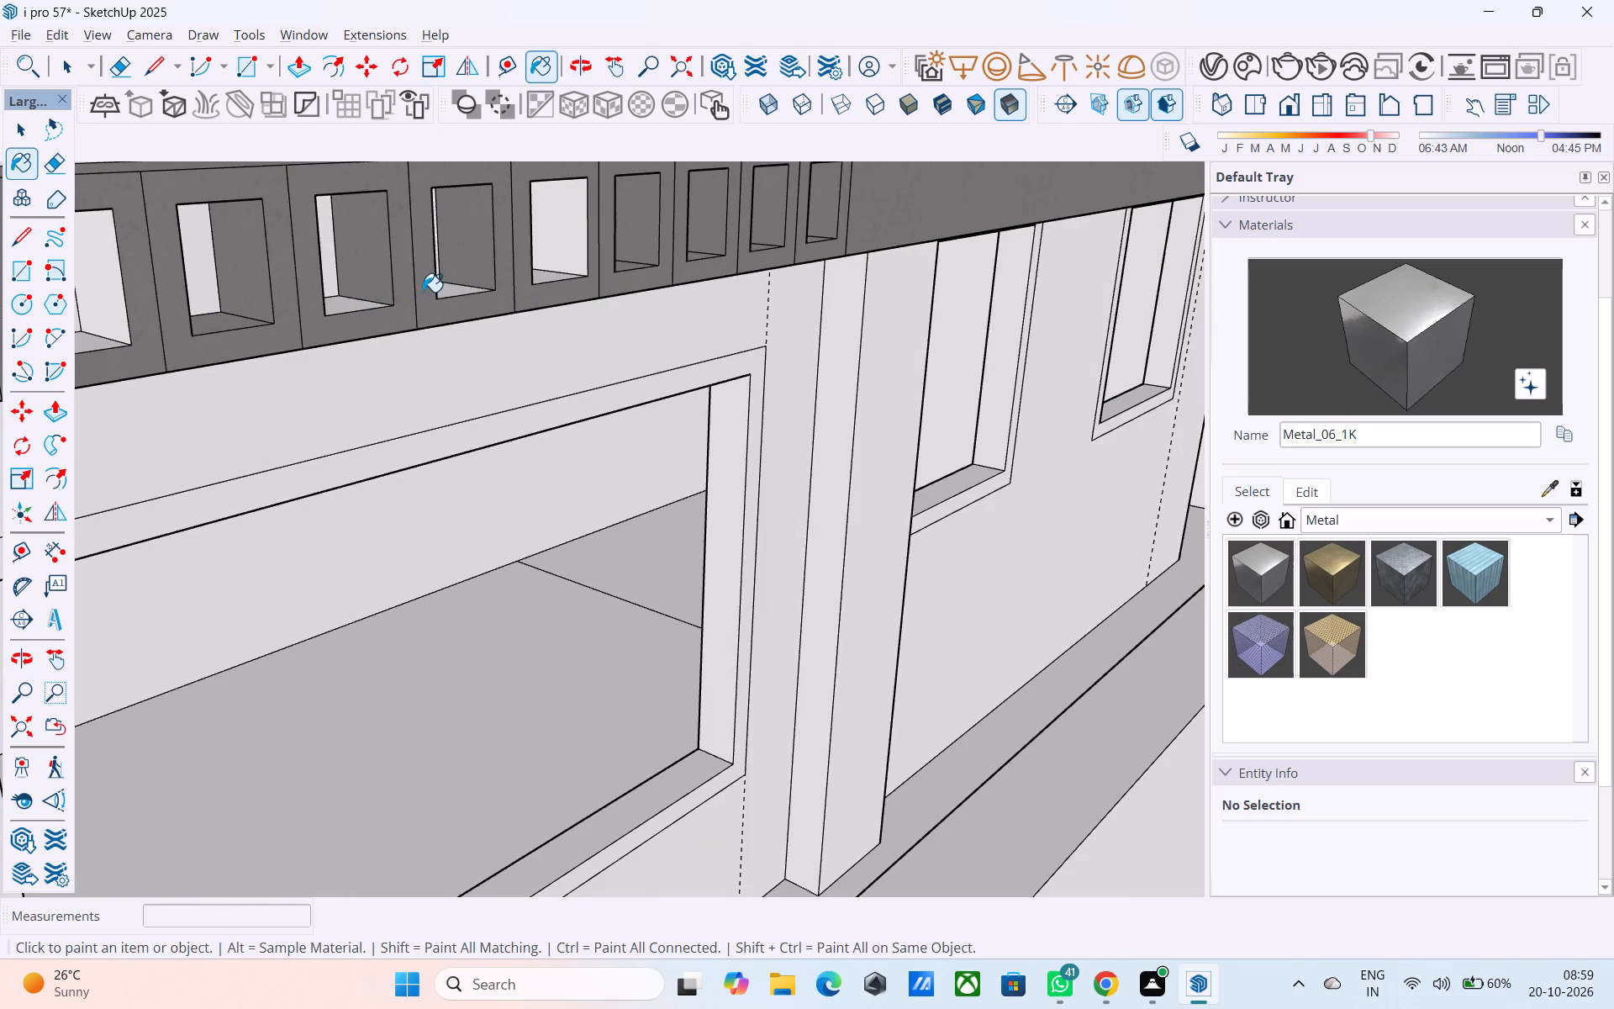
pyautogui.click(445, 291)
pyautogui.click(349, 307)
pyautogui.click(559, 277)
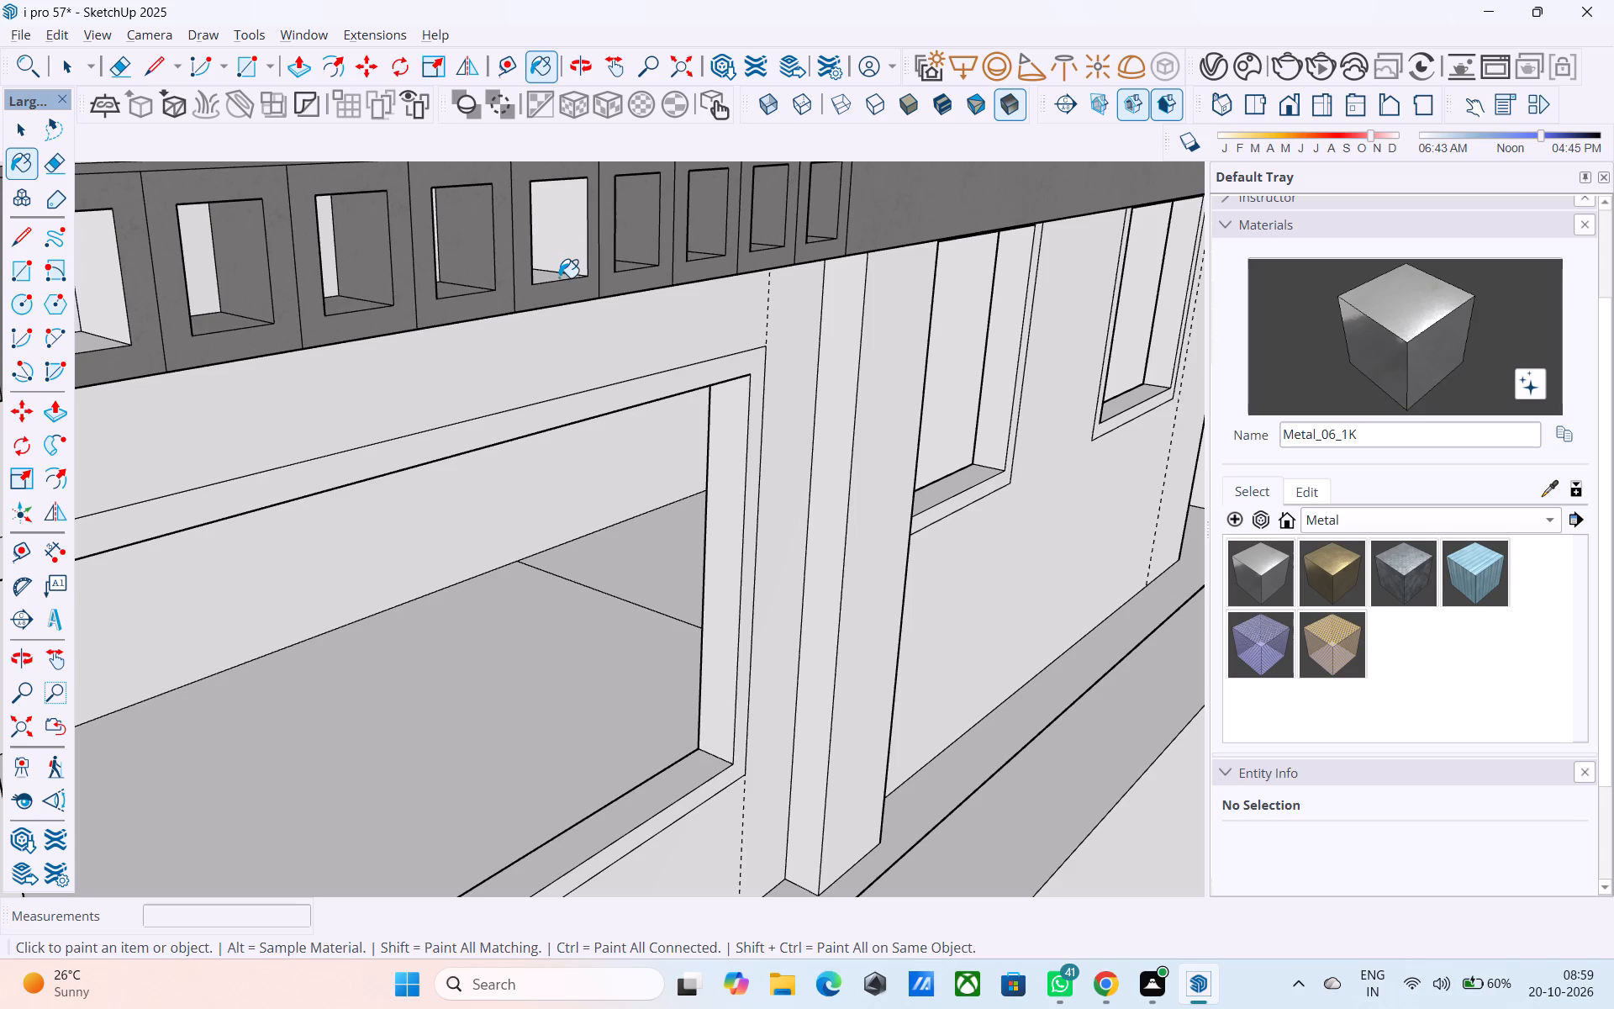
pyautogui.click(557, 263)
pyautogui.click(432, 240)
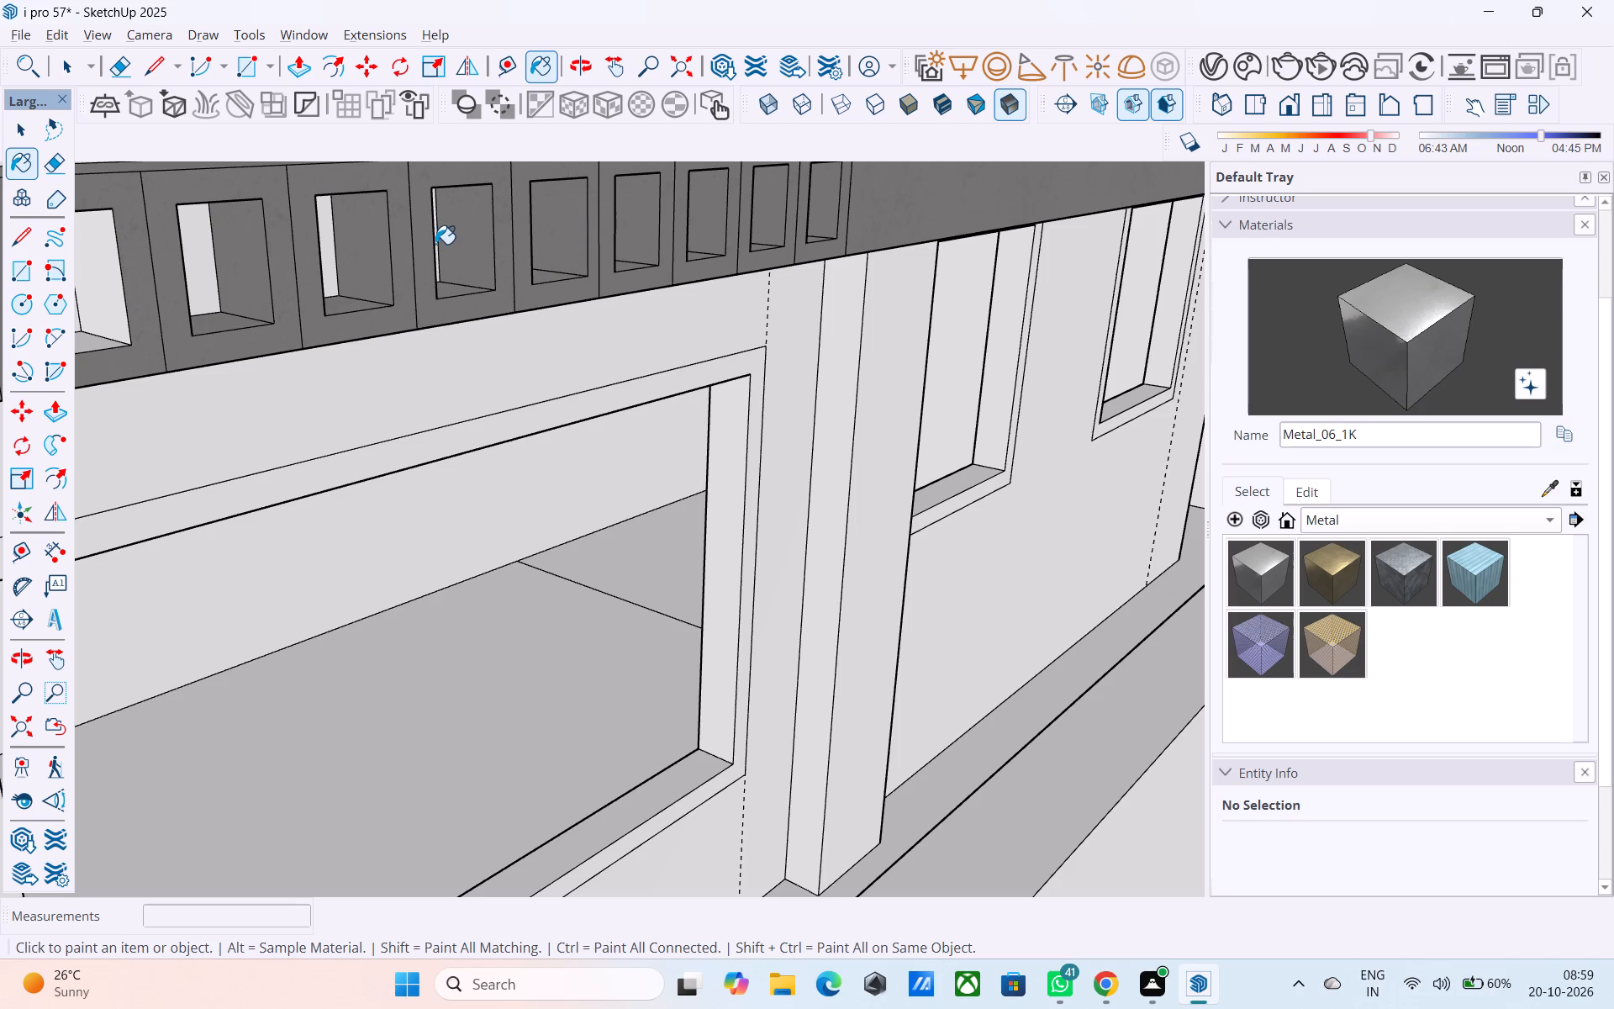
pyautogui.click(435, 244)
pyautogui.moveTo(435, 244); pyautogui.dragTo(393, 240, button='middle')
pyautogui.click(344, 264)
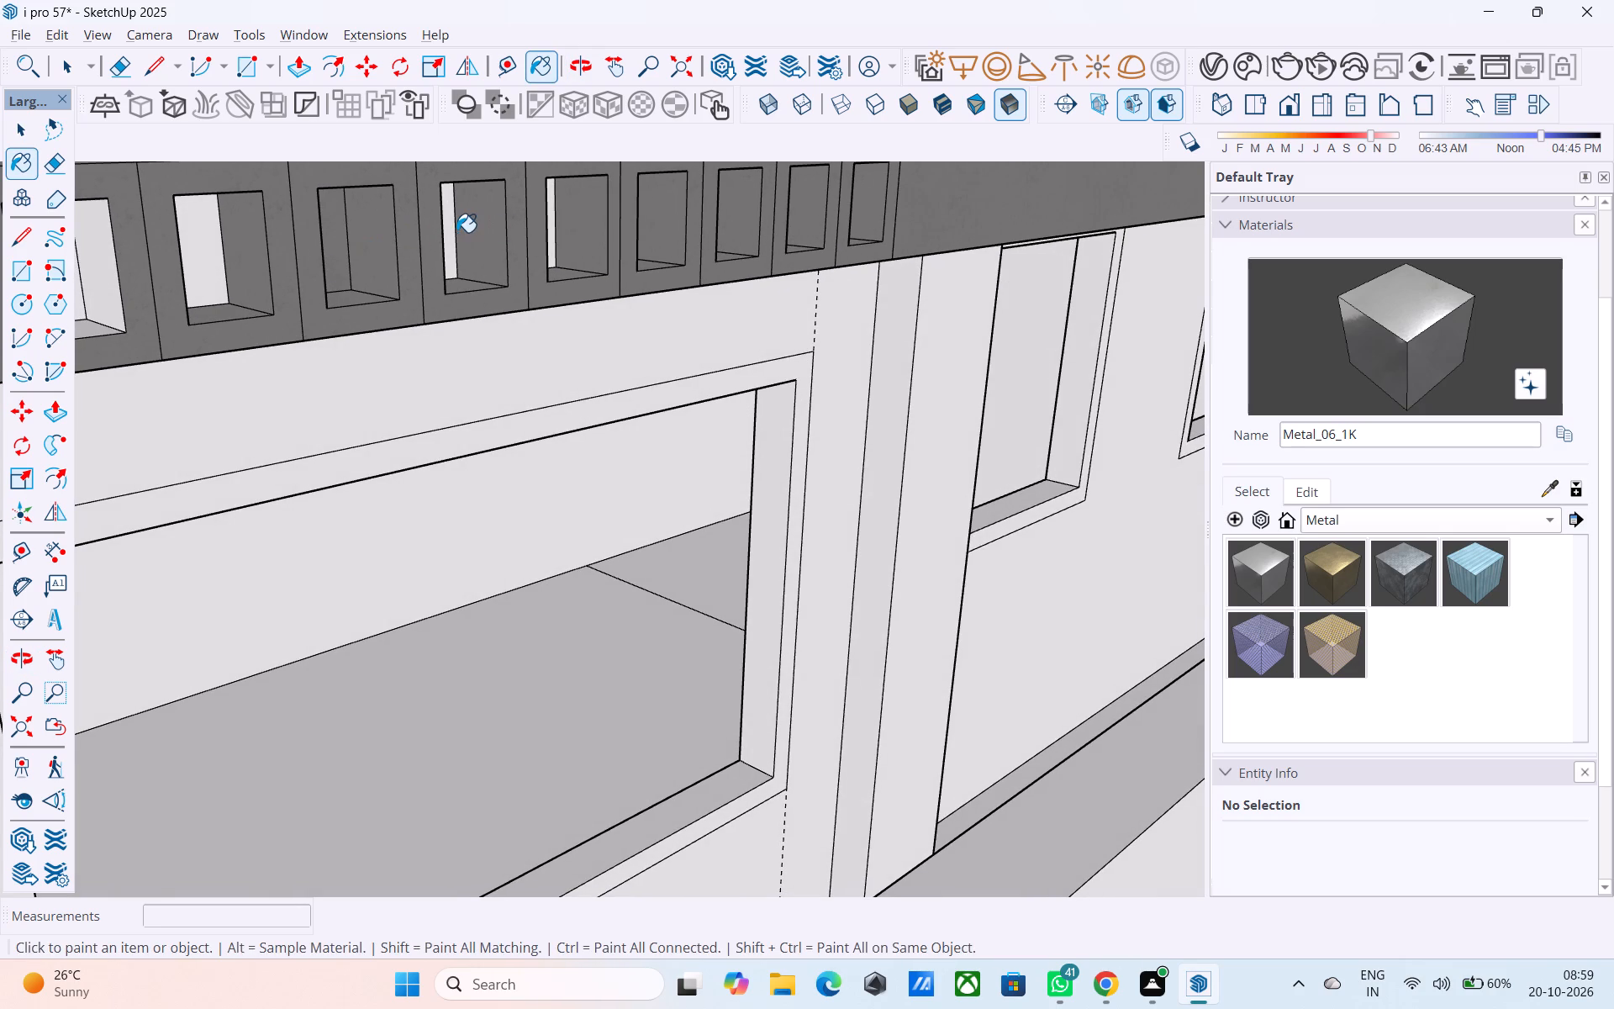
pyautogui.click(455, 232)
pyautogui.moveTo(459, 235); pyautogui.dragTo(377, 216, button='middle')
pyautogui.click(573, 210)
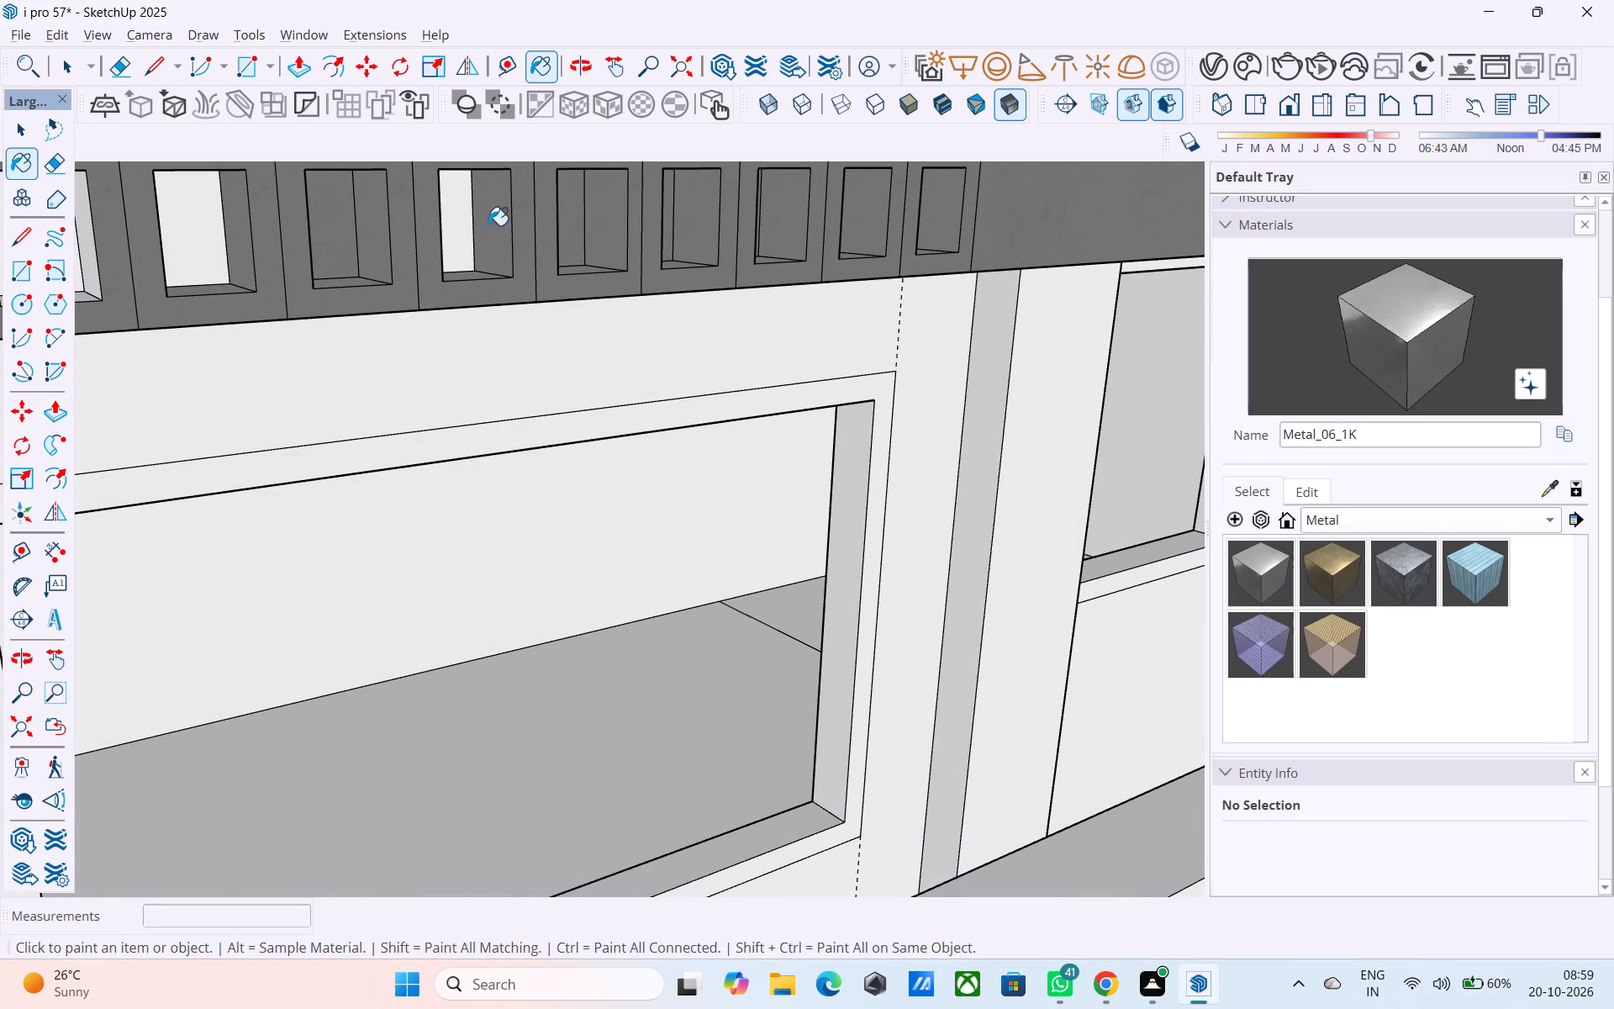
pyautogui.click(461, 224)
# Paint the back faces of the eight recesses nearest the beam's outer corner with Metal_06_1K.
pyautogui.scroll(-6, 782, 277)
pyautogui.scroll(-2, 289, 333)
pyautogui.scroll(-4, 552, 265)
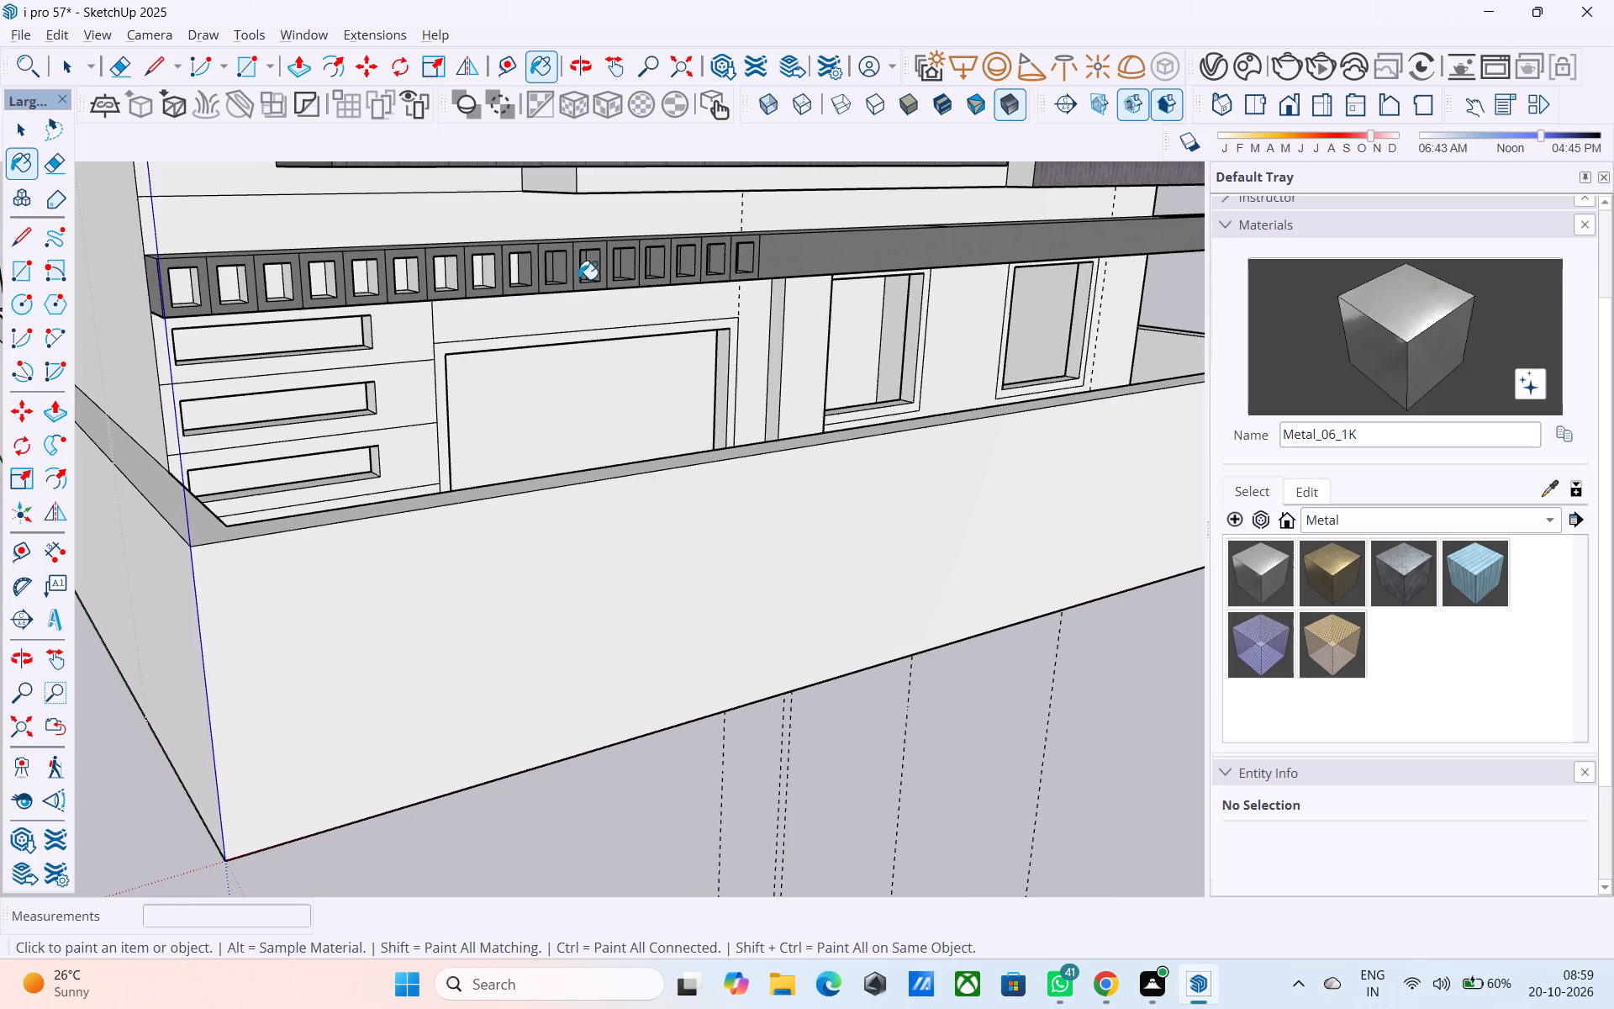
pyautogui.scroll(8, 202, 303)
pyautogui.click(161, 286)
pyautogui.click(256, 282)
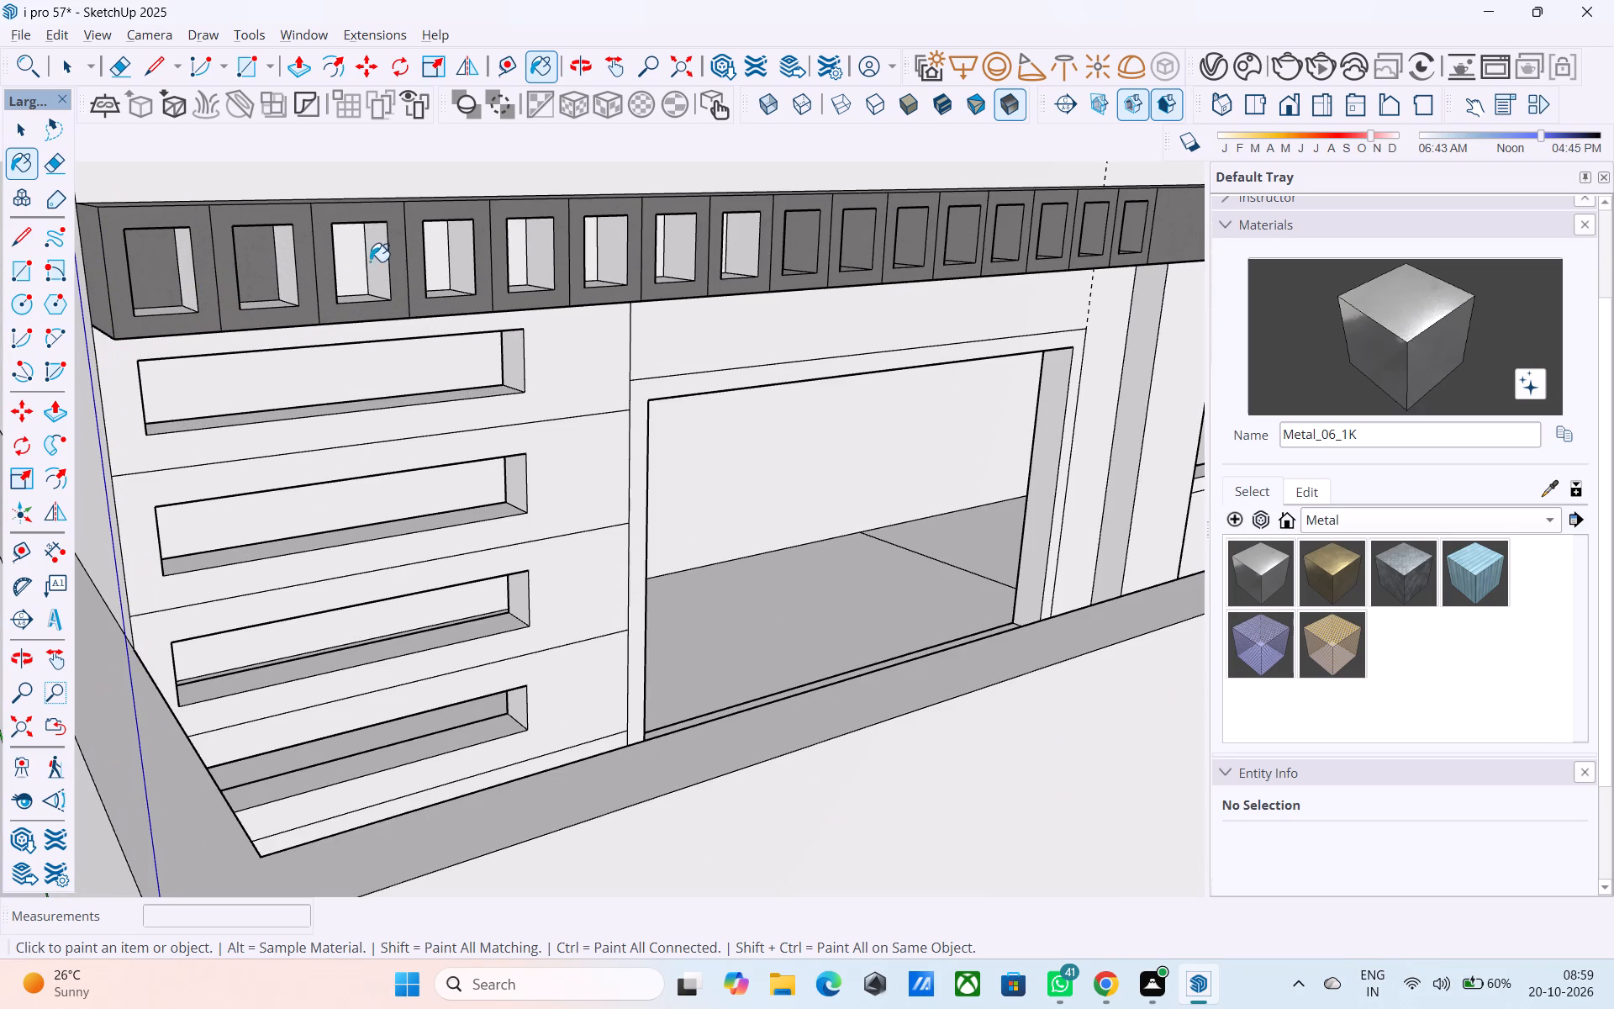
pyautogui.click(344, 264)
pyautogui.click(443, 270)
pyautogui.click(515, 251)
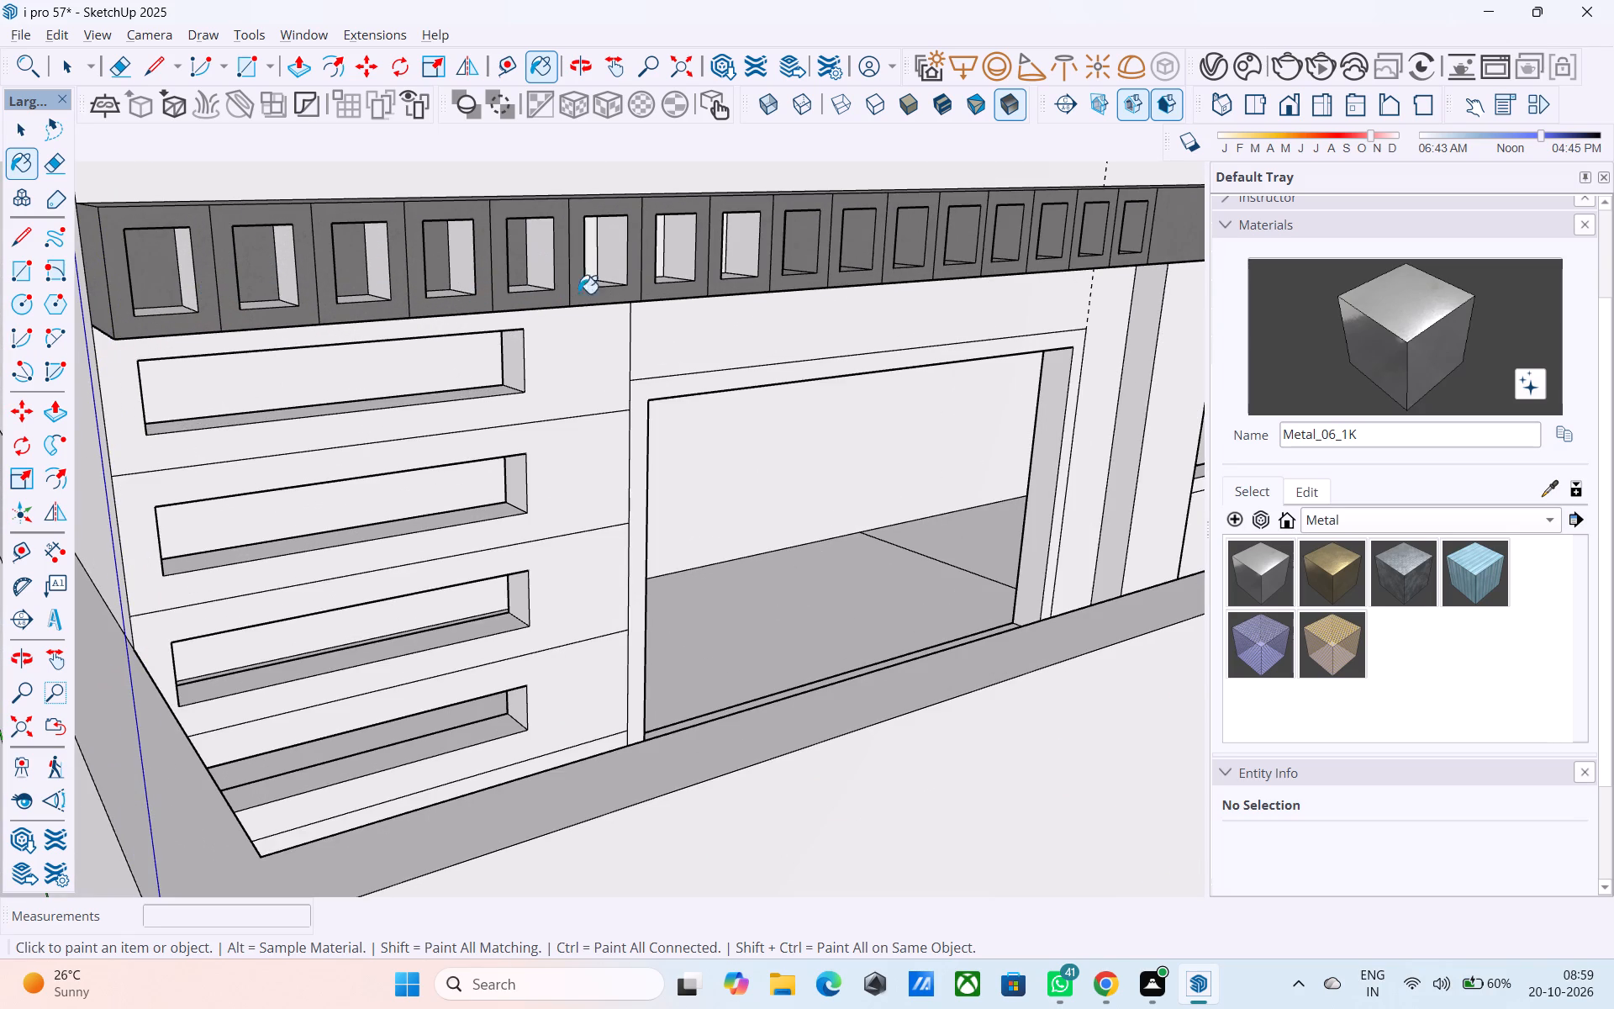
pyautogui.click(594, 253)
pyautogui.click(668, 240)
pyautogui.click(662, 237)
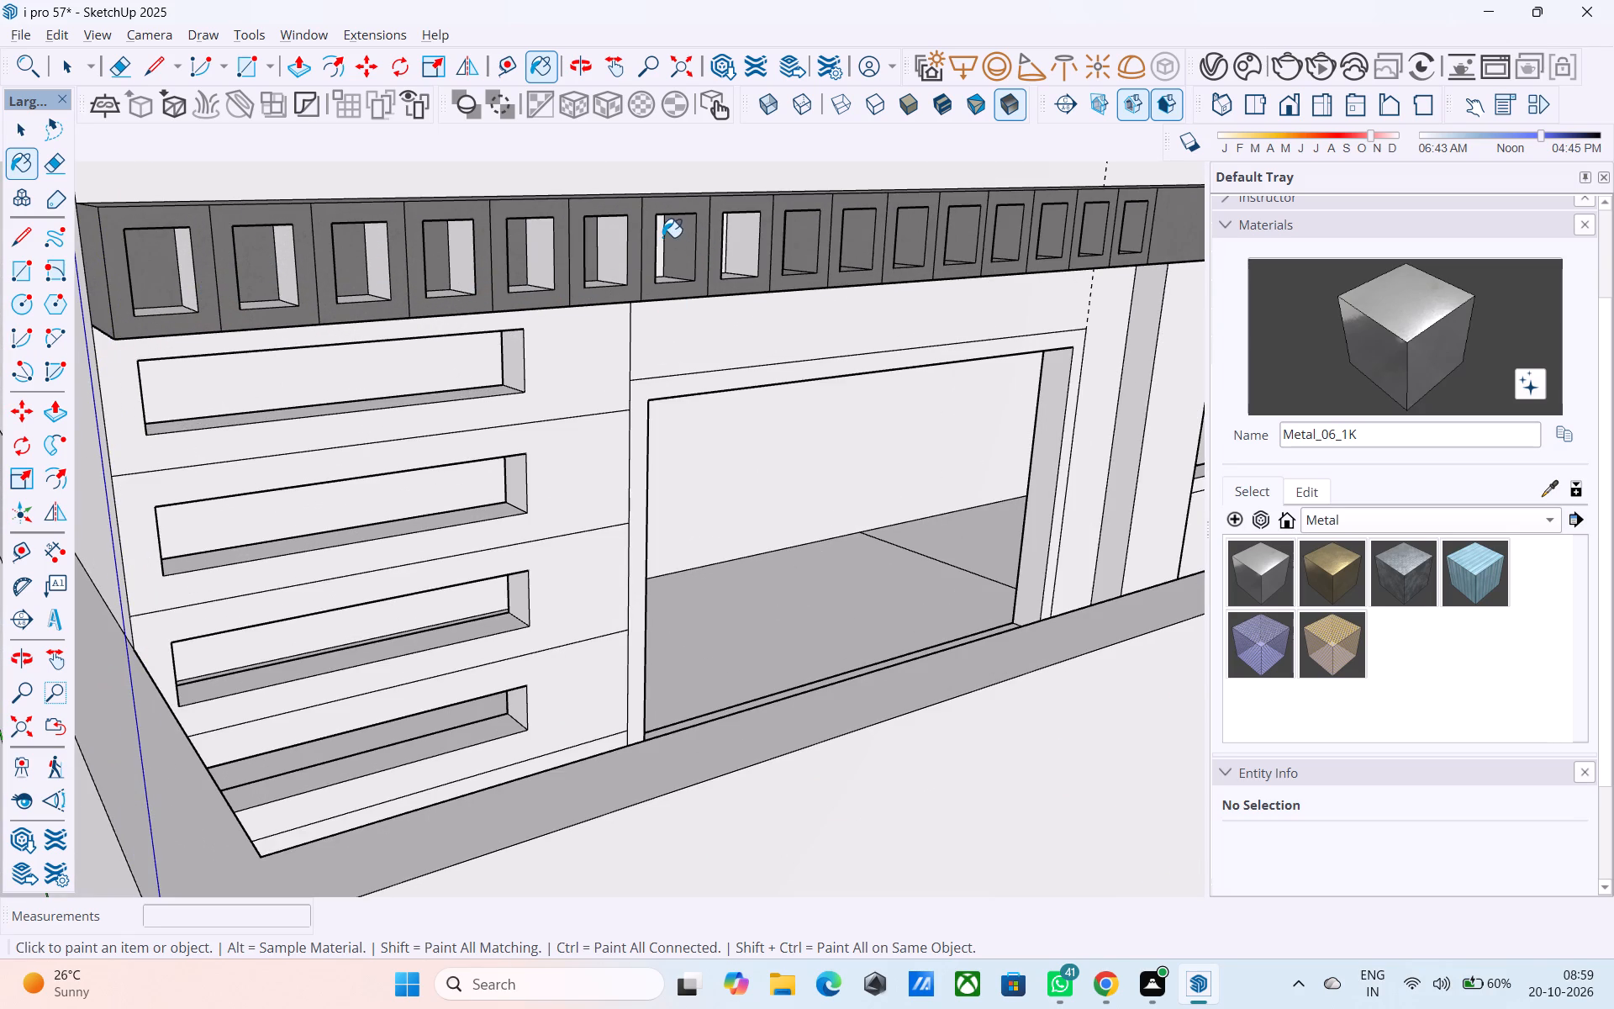
pyautogui.click(744, 251)
# Paint the visible side faces inside the six recesses nearest the outer corner with the same metal.
pyautogui.click(542, 259)
pyautogui.click(609, 257)
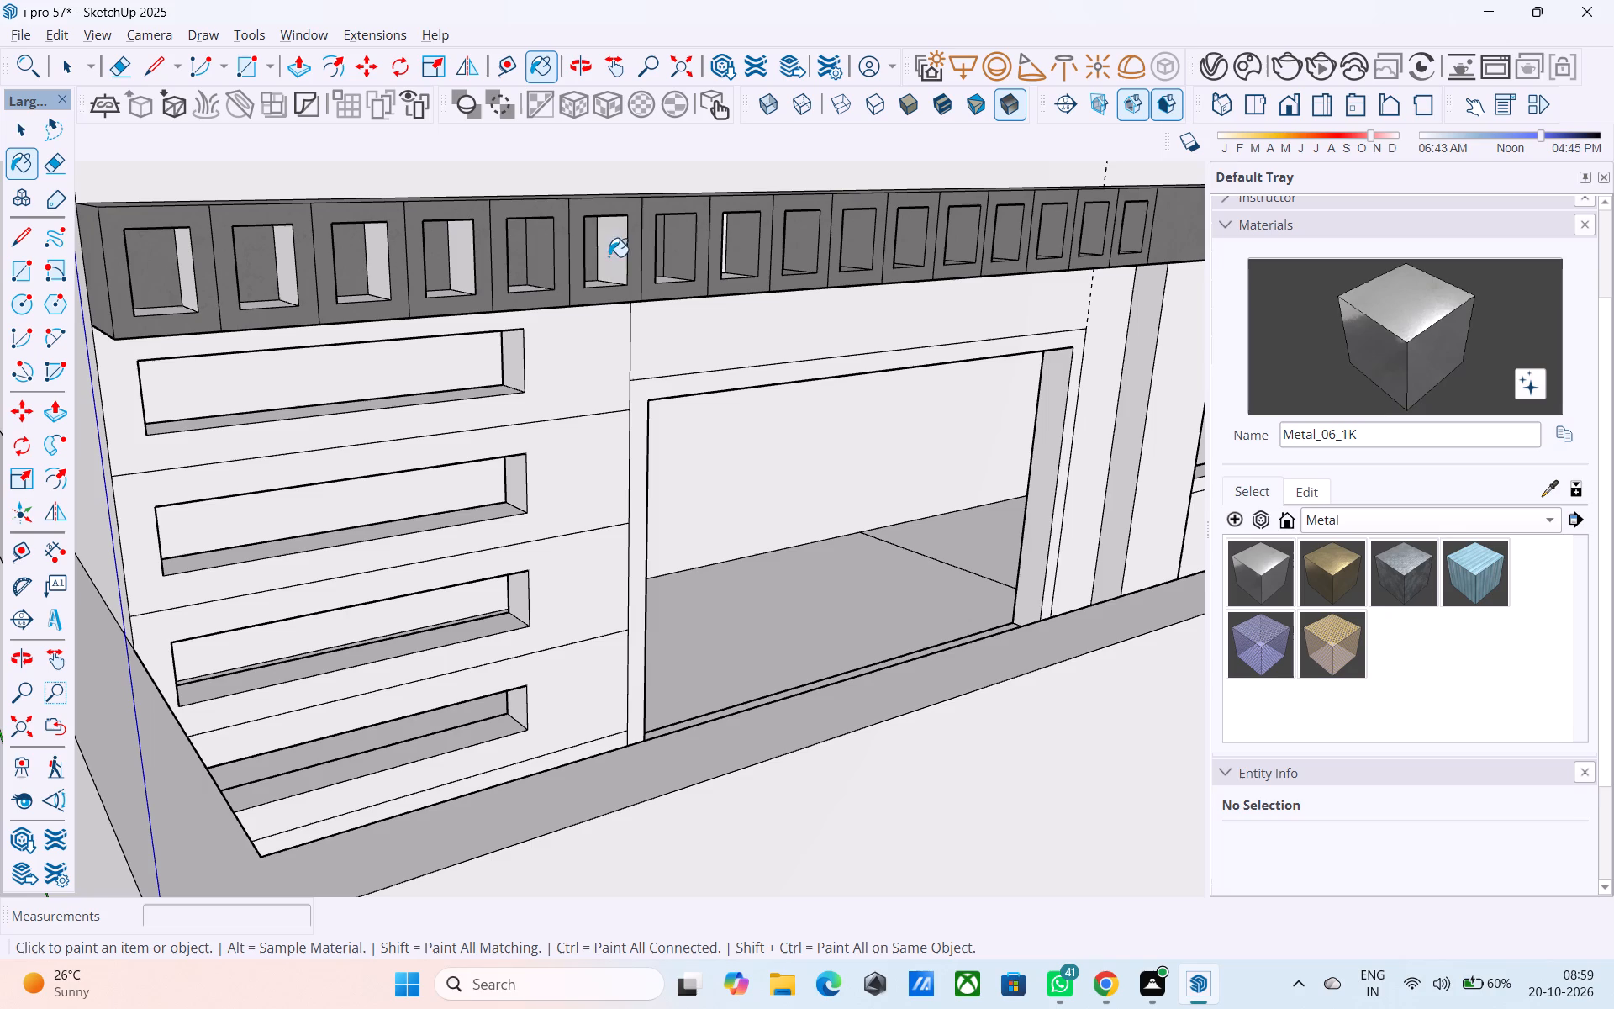
pyautogui.click(468, 255)
pyautogui.click(382, 266)
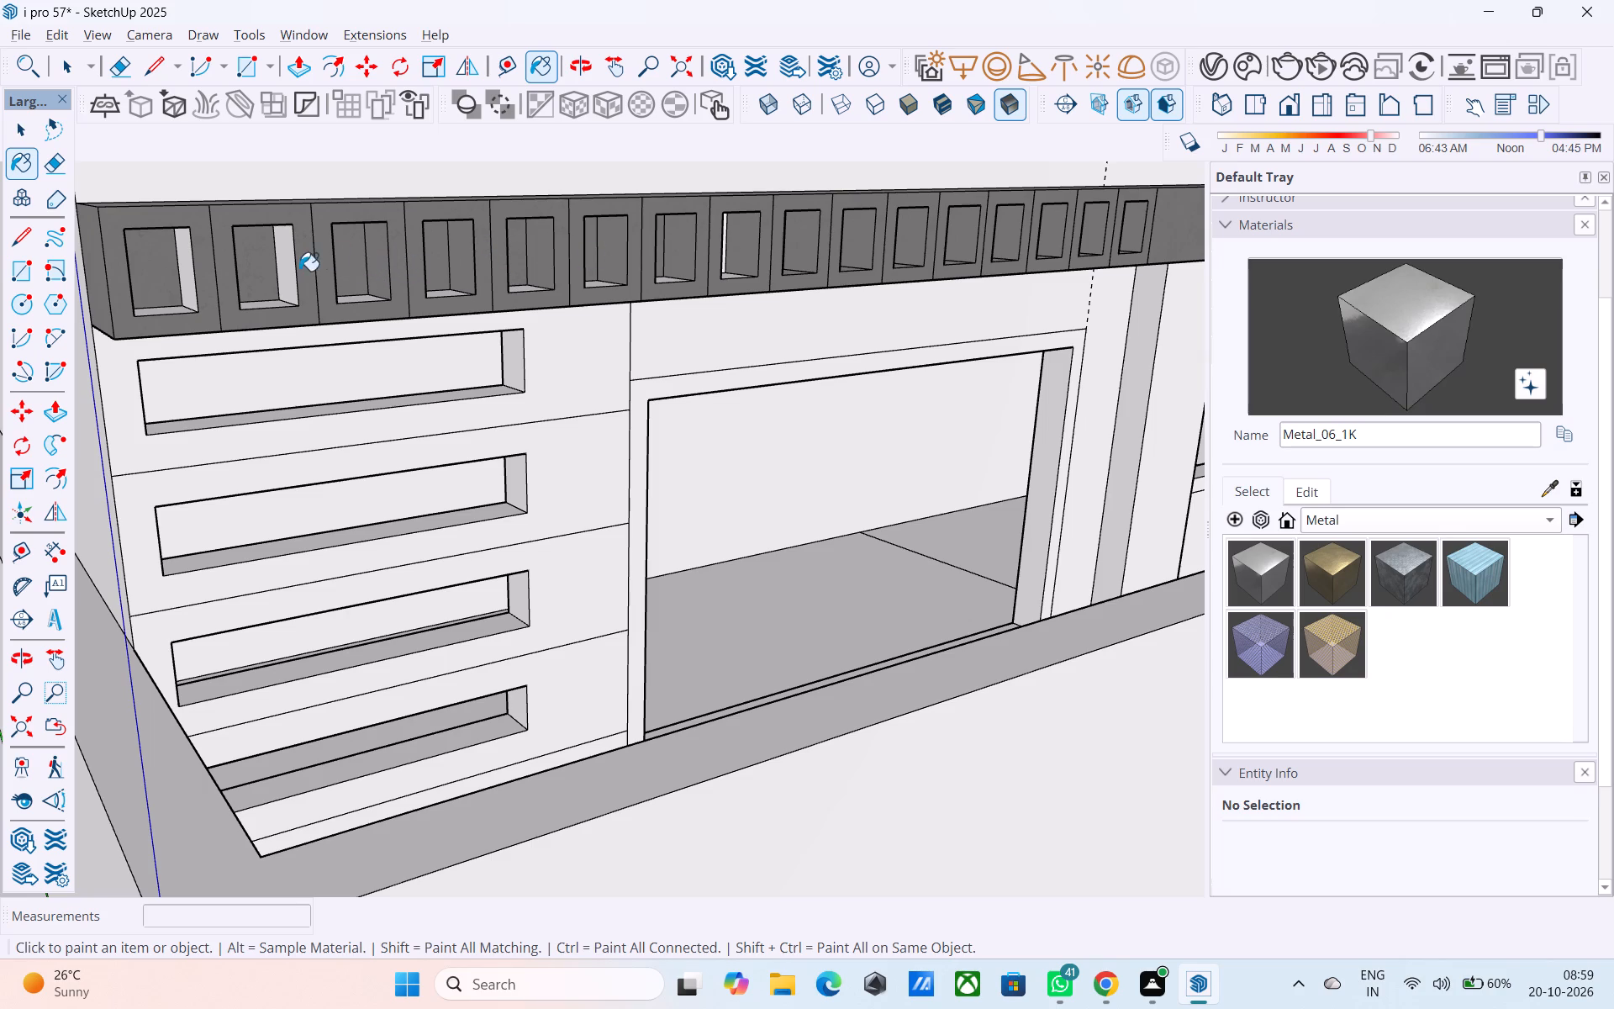
pyautogui.click(274, 260)
pyautogui.click(291, 277)
pyautogui.click(189, 272)
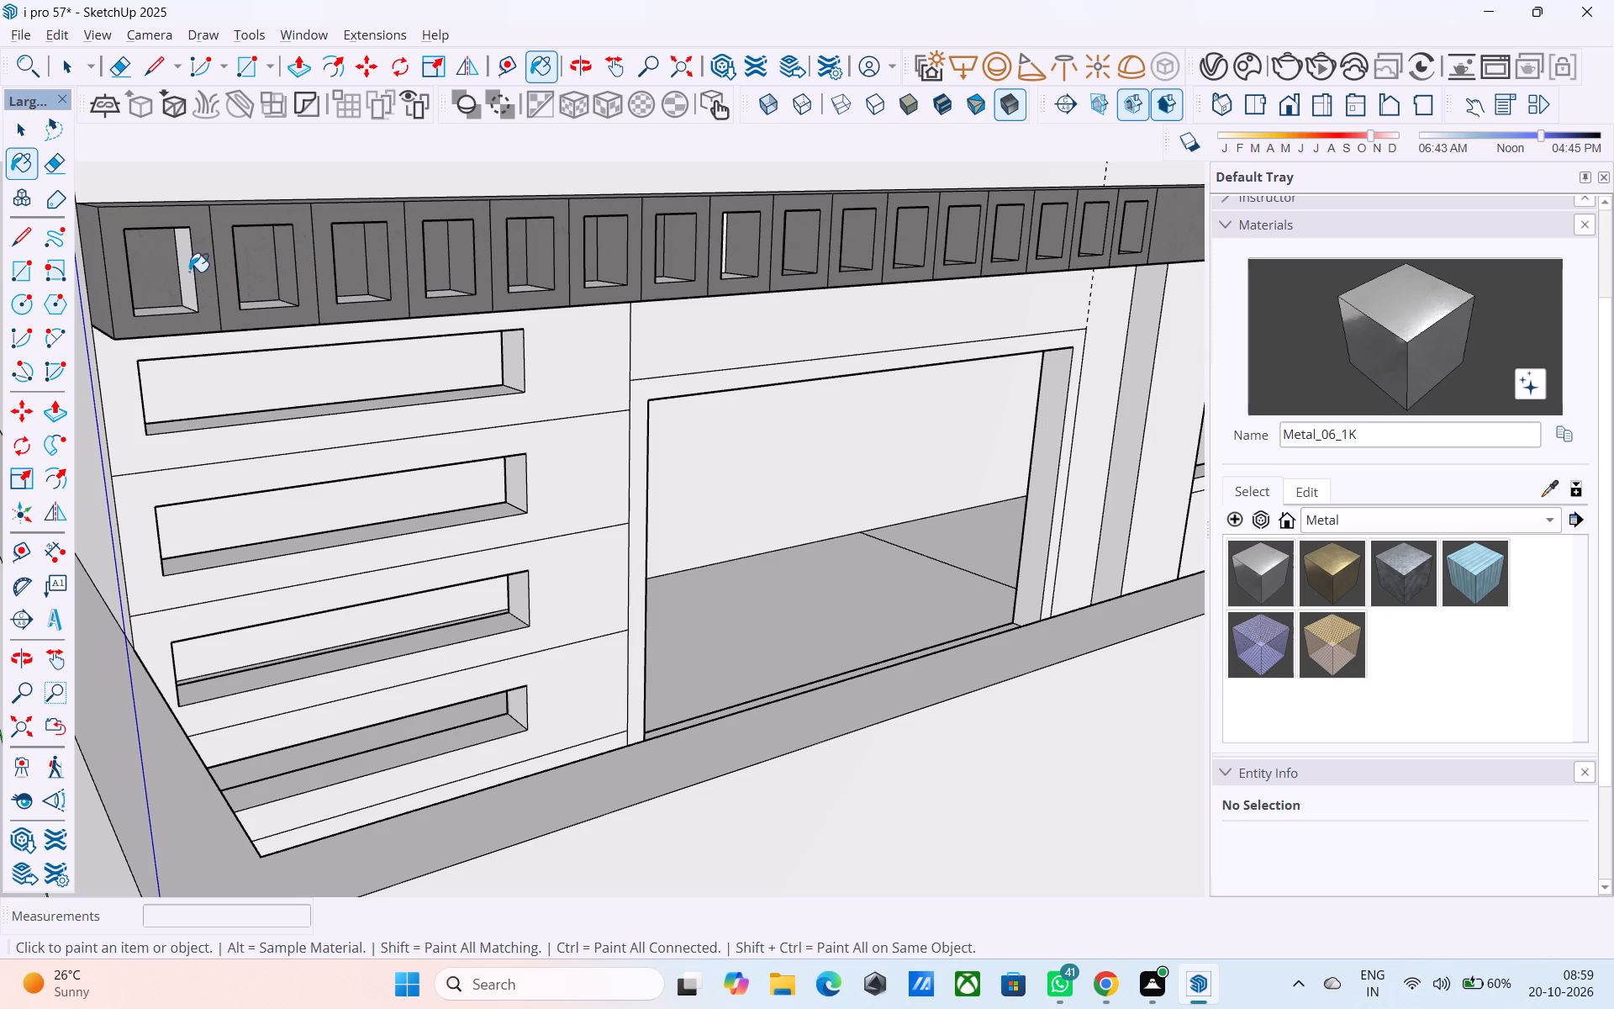
# Paint the bottom faces of the eight recesses nearest the beam's outer corner with Metal_06_1K.
pyautogui.moveTo(187, 295); pyautogui.dragTo(211, 404, button='middle')
pyautogui.click(164, 327)
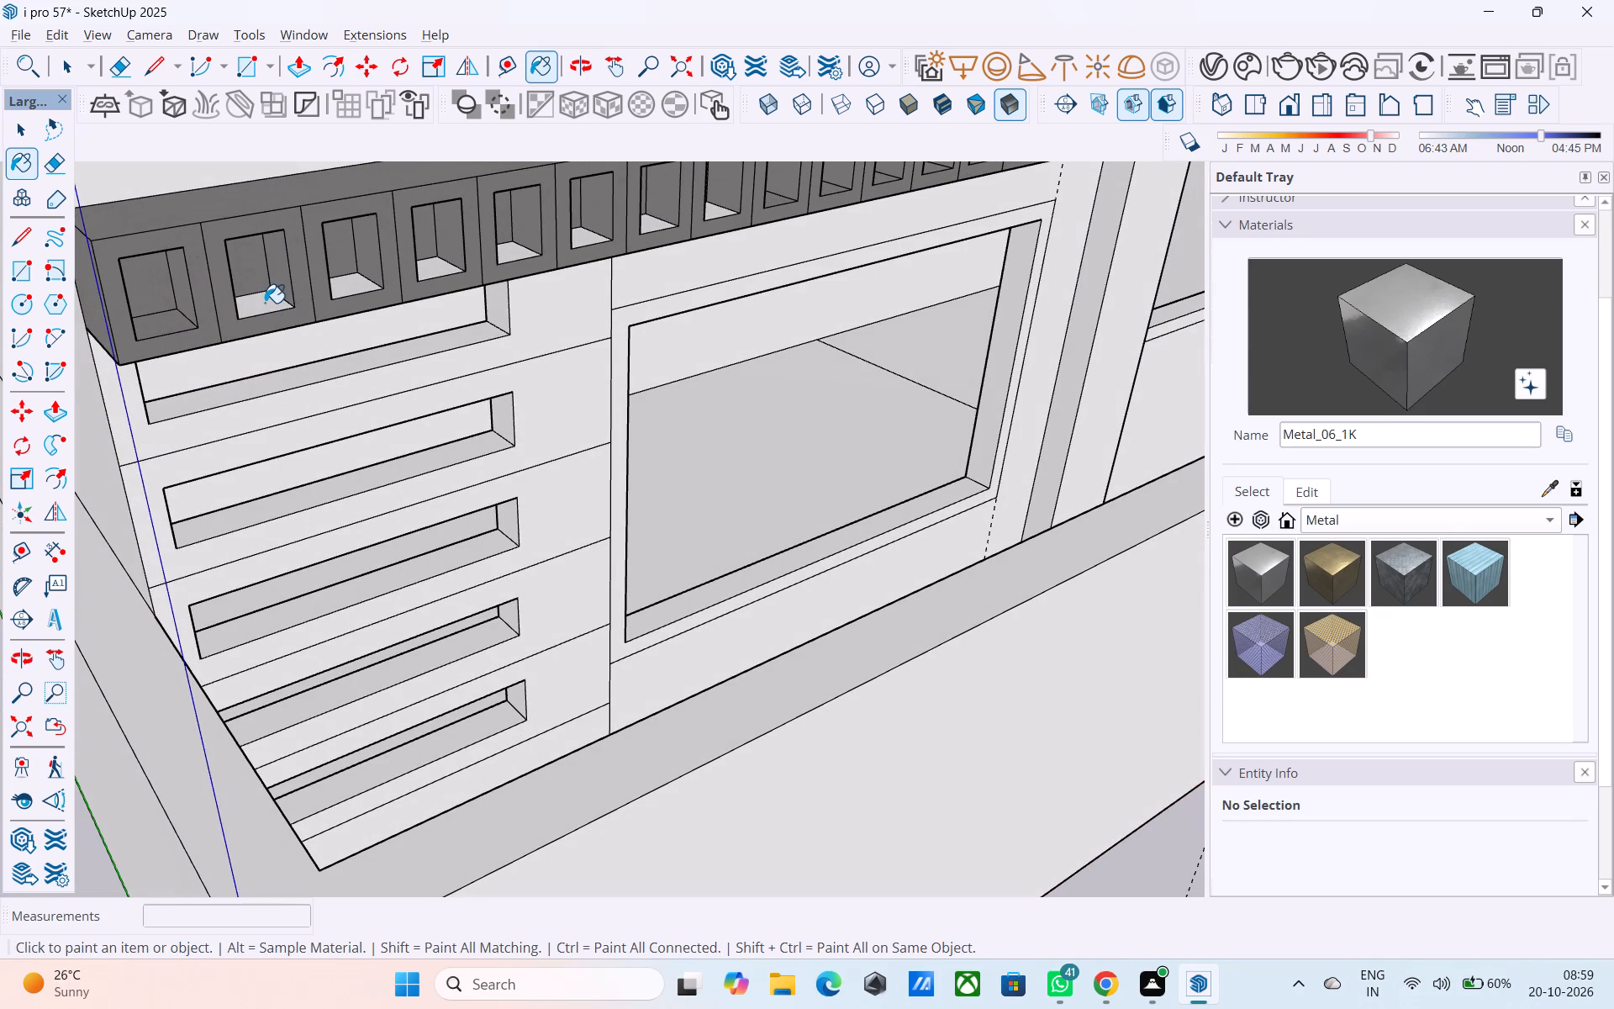
pyautogui.click(265, 303)
pyautogui.click(351, 285)
pyautogui.click(430, 268)
pyautogui.click(514, 248)
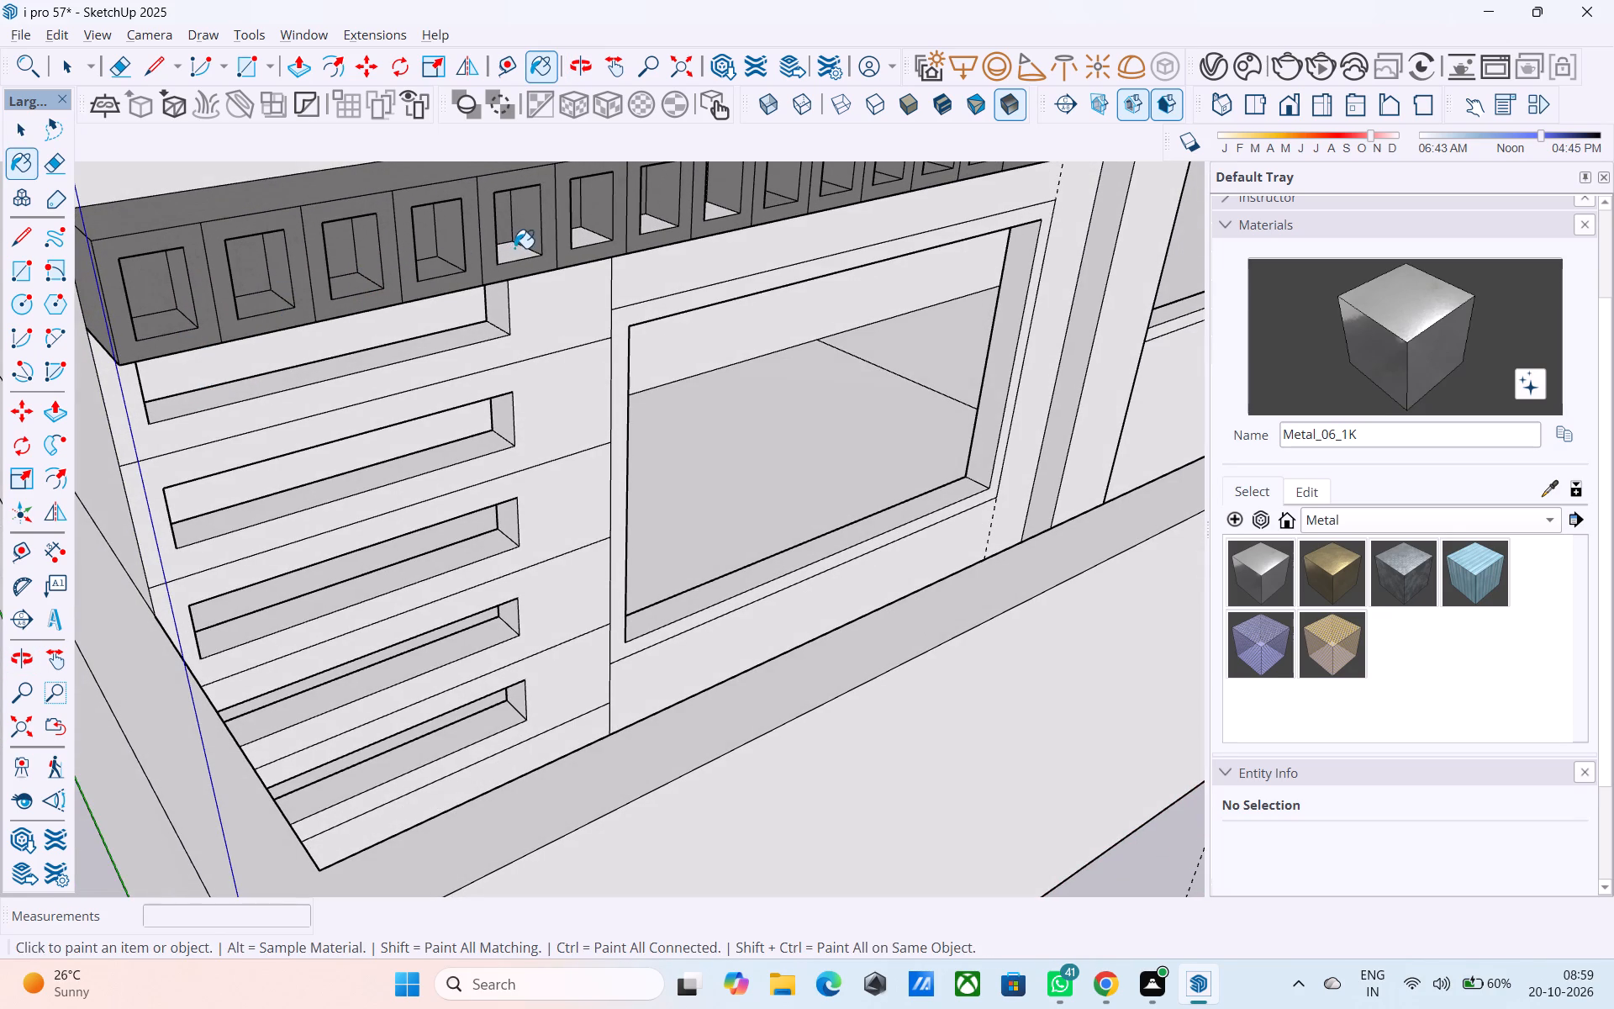
pyautogui.click(583, 239)
pyautogui.click(647, 224)
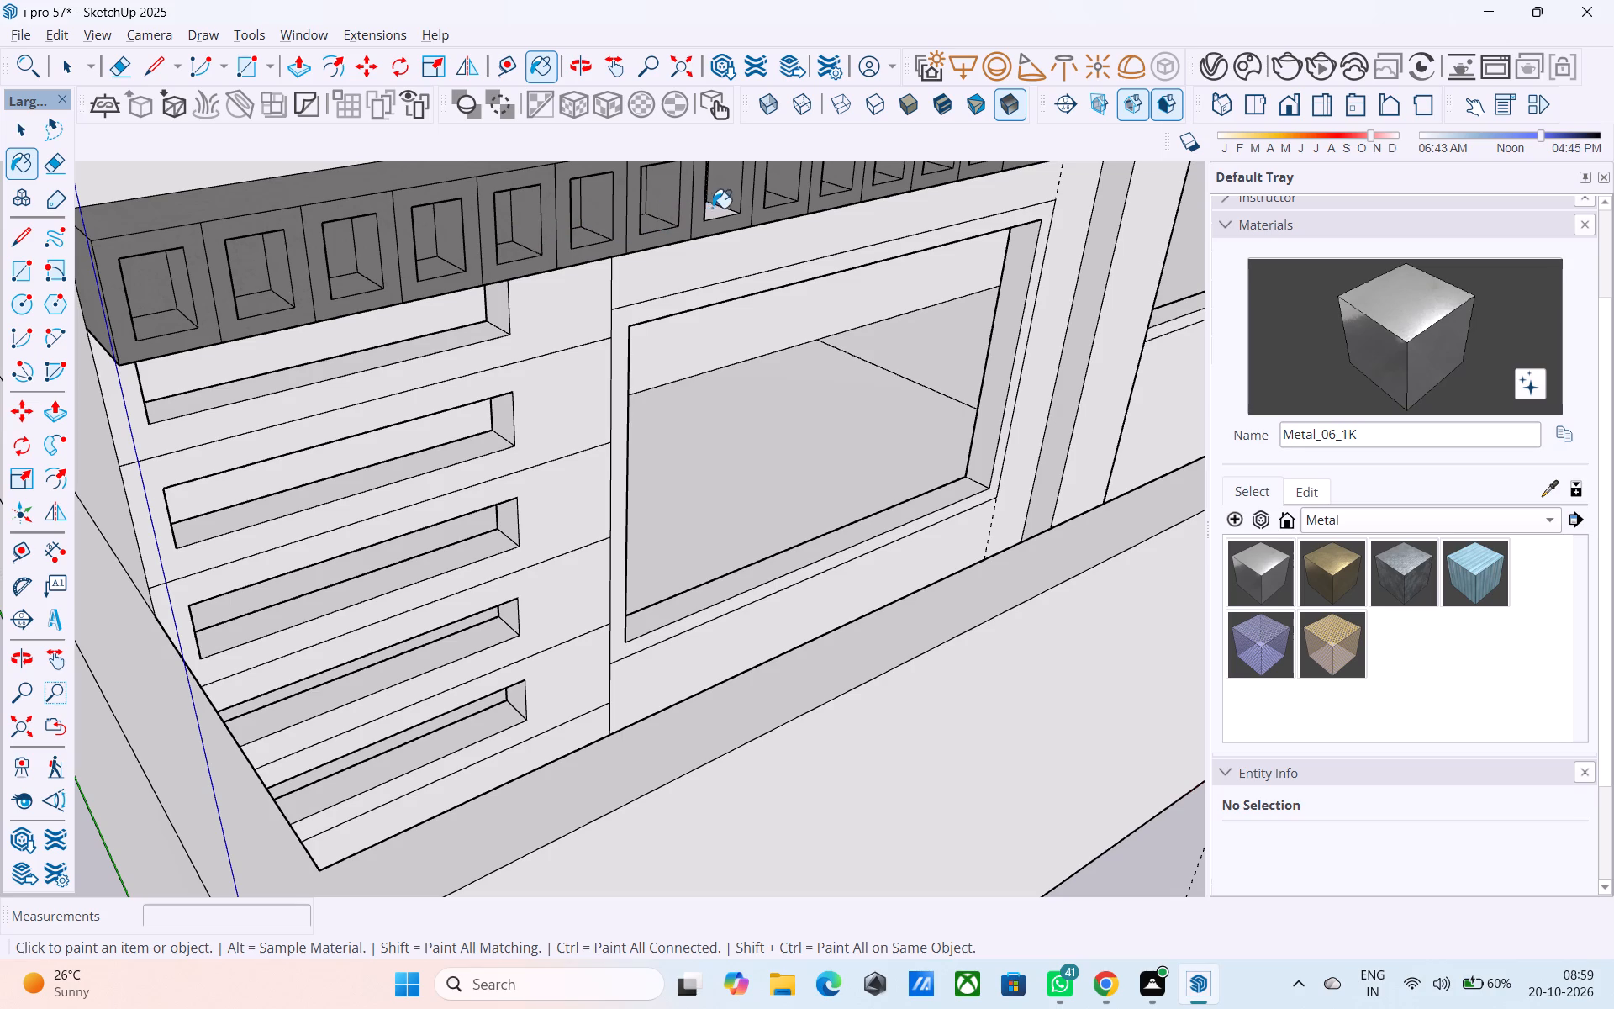
pyautogui.click(716, 210)
# Paint the two remaining white recess back faces midway along the beam with Metal_06_1K.
pyautogui.moveTo(731, 227); pyautogui.dragTo(314, 218, button='middle')
pyautogui.scroll(3, 859, 312)
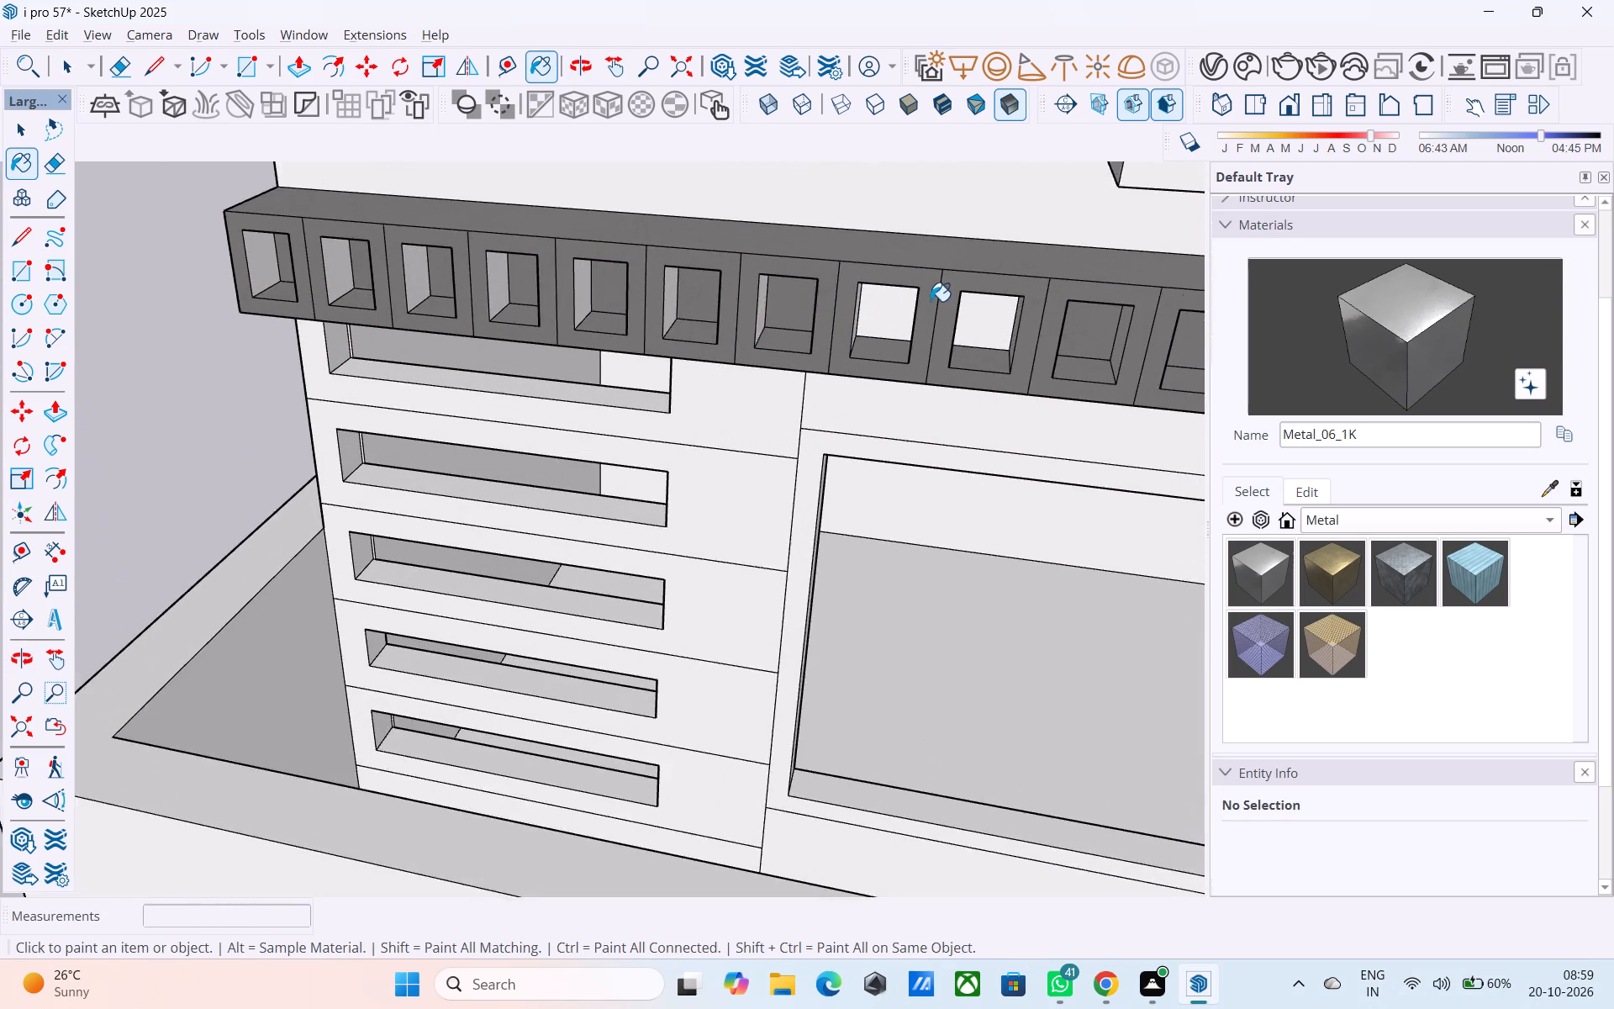
pyautogui.scroll(1, 931, 301)
pyautogui.click(894, 298)
pyautogui.click(970, 329)
# Paint the unpainted side faces facing away from the outer corner in nine consecutive recesses, starting second from the inner end, with Metal_06_1K.
pyautogui.scroll(-3, 598, 477)
pyautogui.moveTo(715, 496); pyautogui.dragTo(579, 382, button='middle')
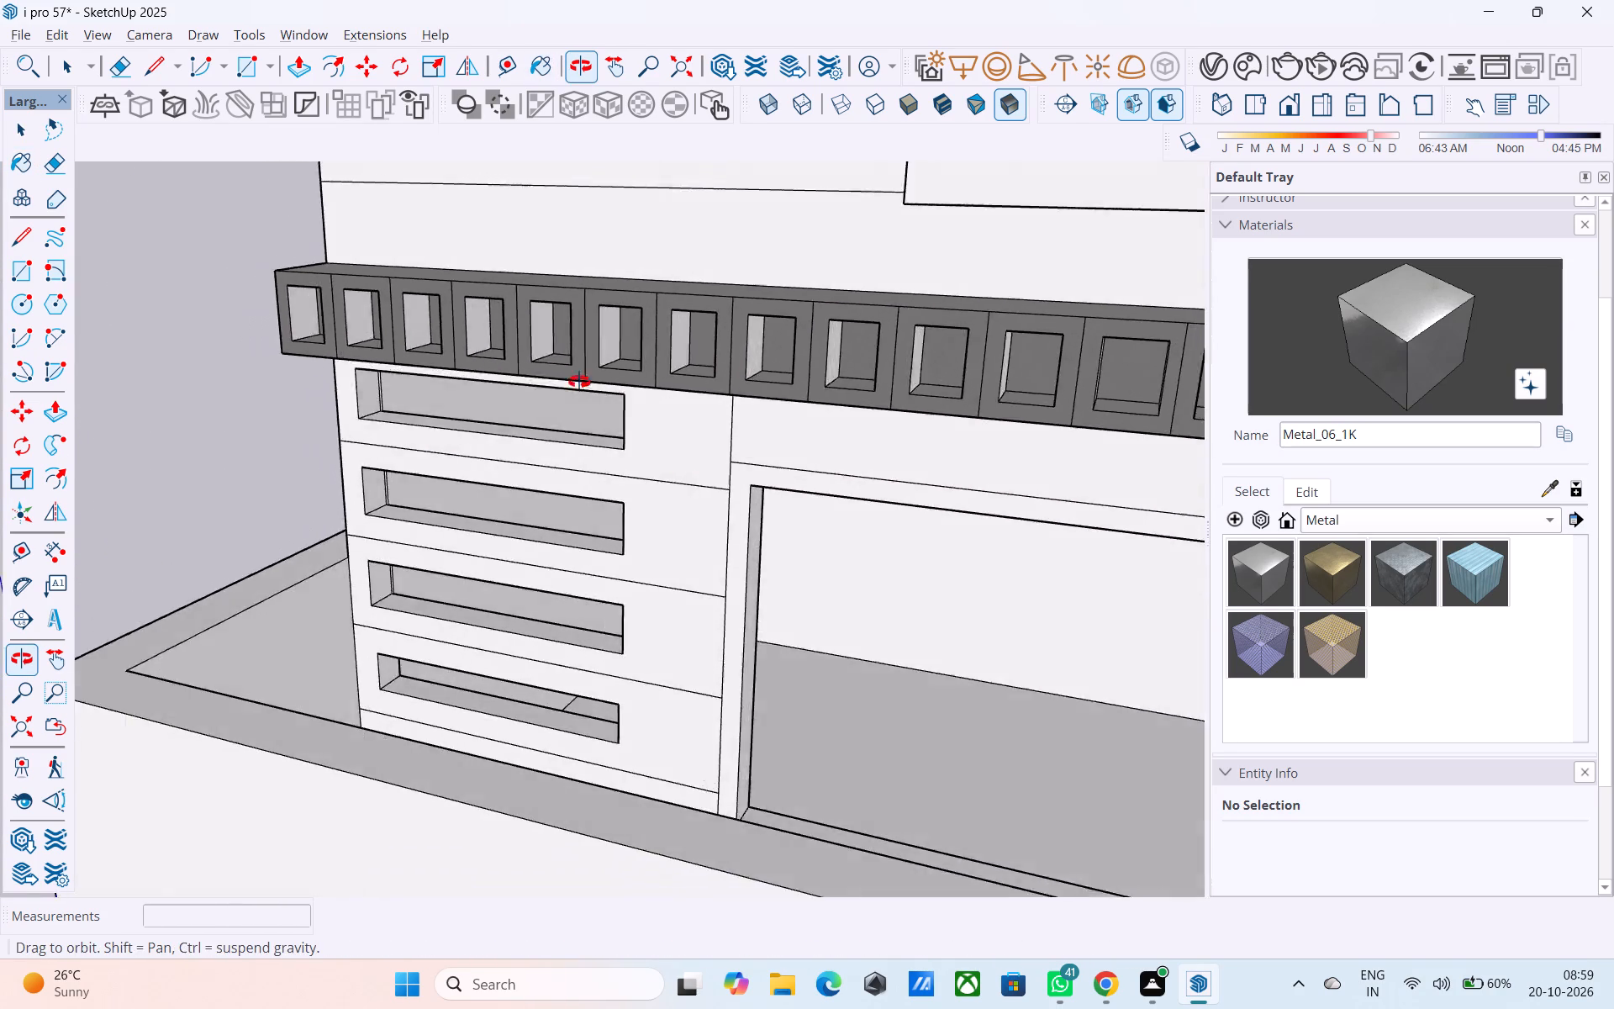
pyautogui.moveTo(579, 382); pyautogui.dragTo(483, 336, button='middle')
pyautogui.scroll(1, 882, 366)
pyautogui.scroll(-3, 769, 378)
pyautogui.moveTo(984, 417); pyautogui.dragTo(816, 420, button='middle')
pyautogui.scroll(-4, 713, 403)
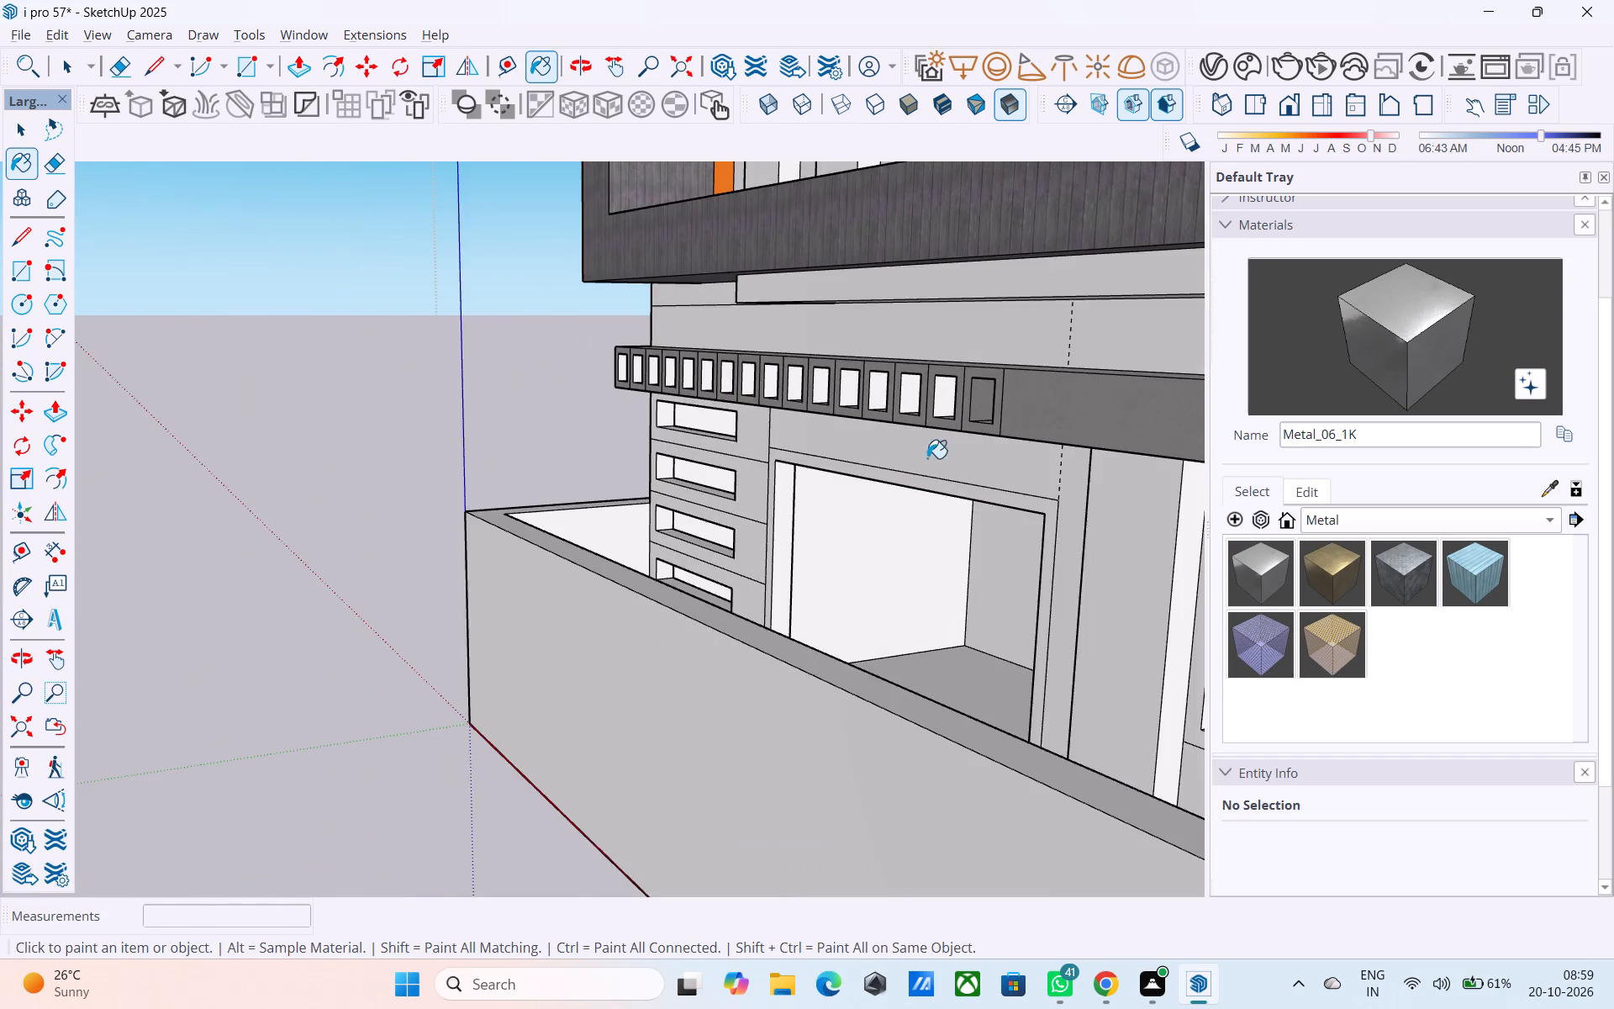
pyautogui.scroll(8, 963, 446)
pyautogui.click(932, 372)
pyautogui.click(854, 349)
pyautogui.click(818, 349)
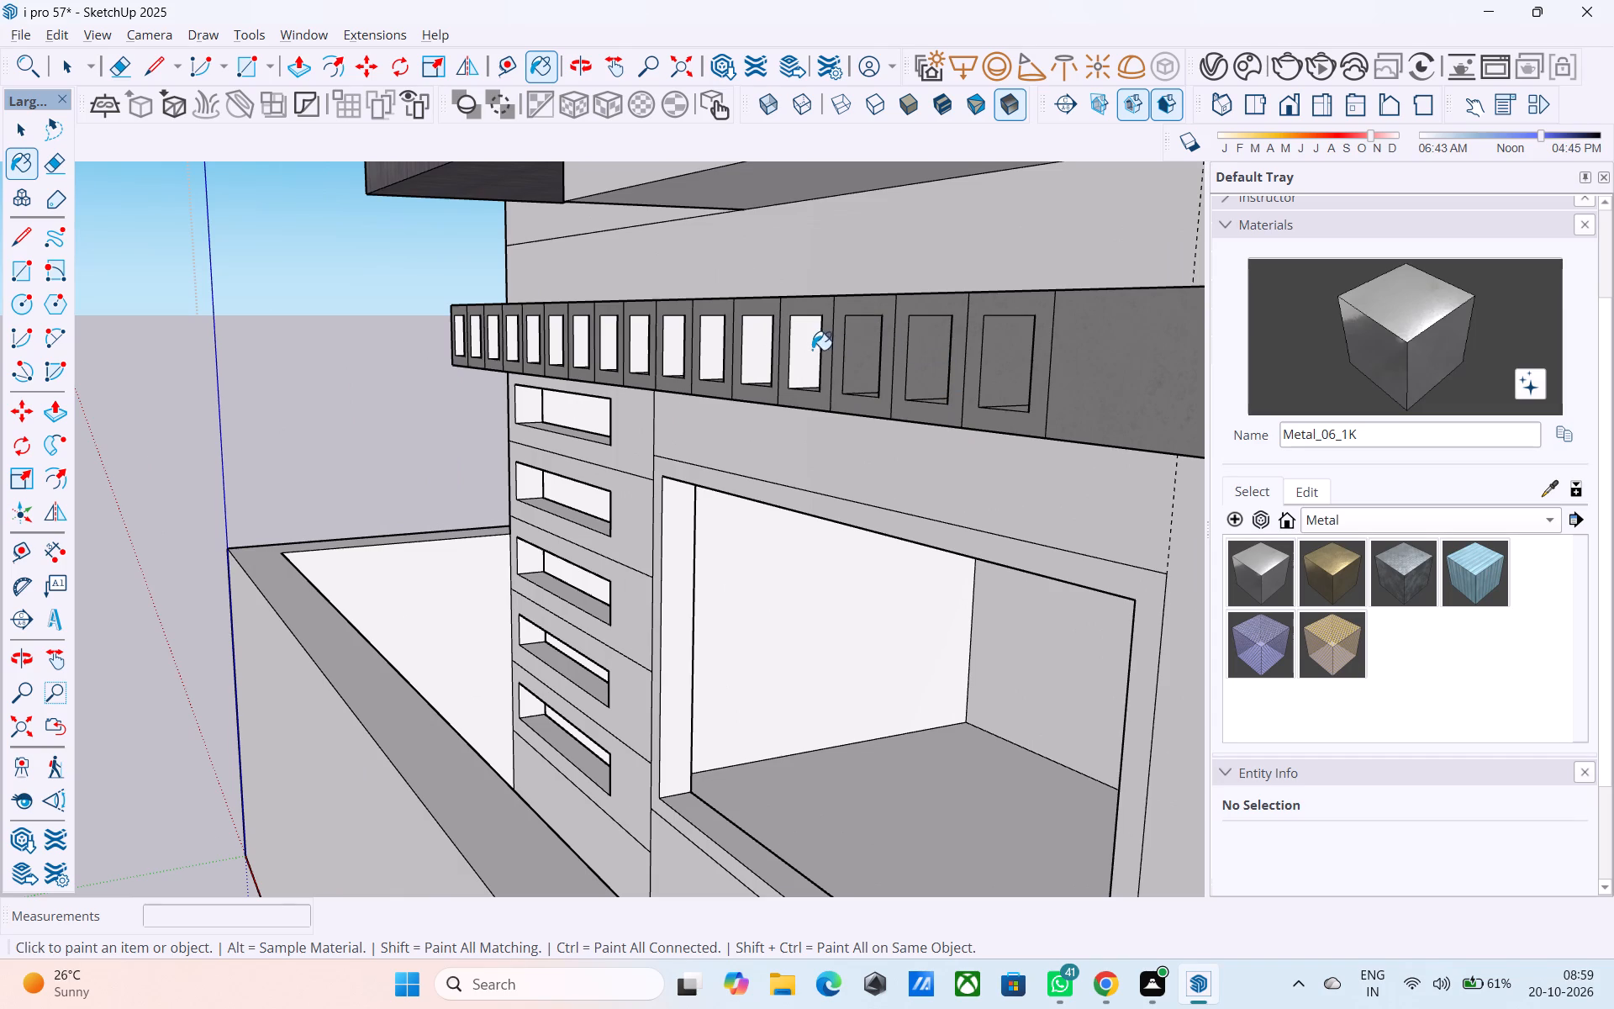
pyautogui.click(755, 343)
pyautogui.click(708, 342)
pyautogui.click(671, 357)
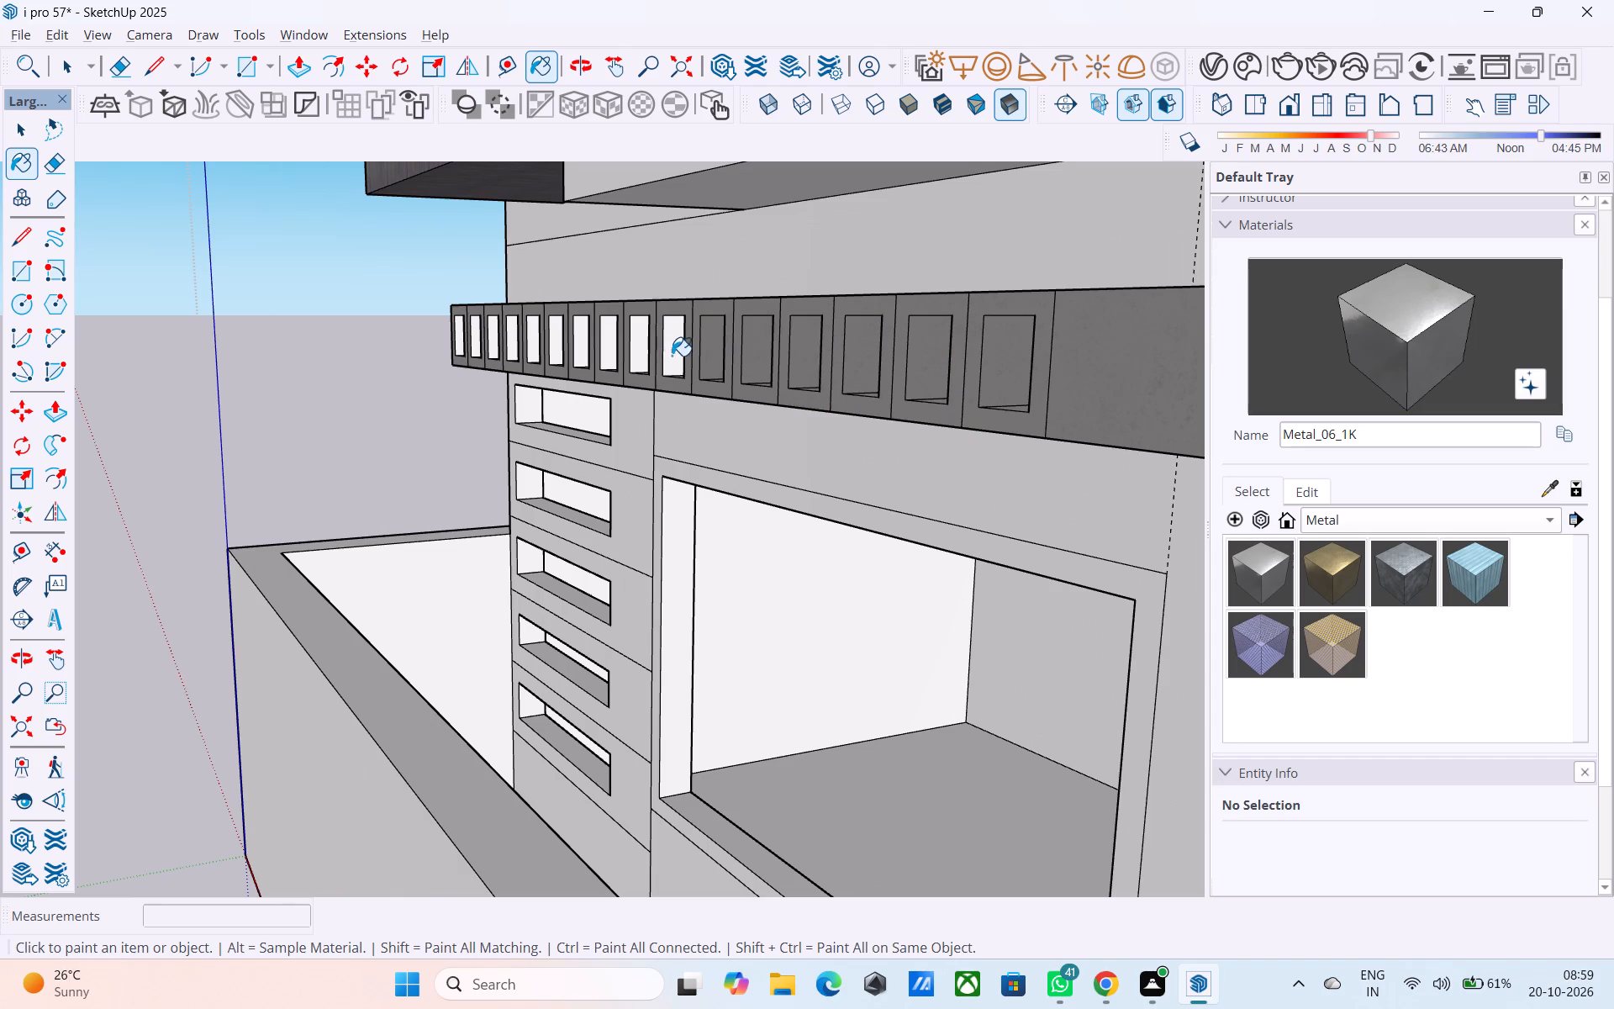
pyautogui.click(645, 343)
pyautogui.click(604, 353)
pyautogui.click(580, 341)
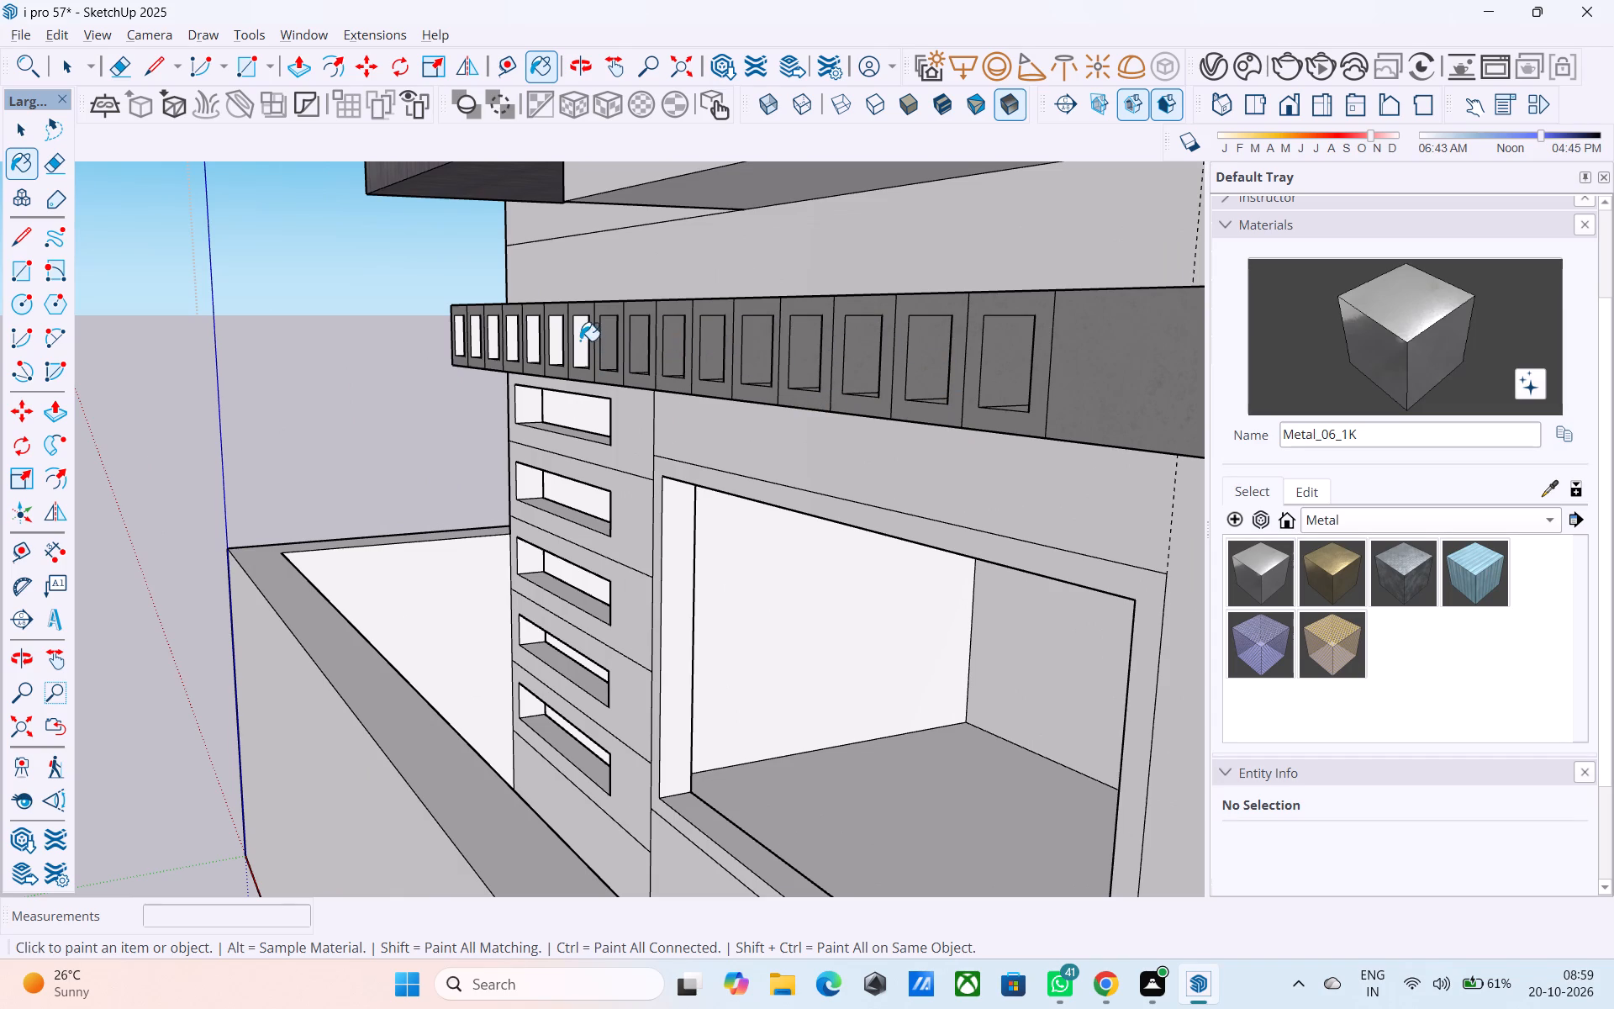
# Paint the same side faces in the last six recesses at the beam's outer corner with Metal_06_1K.
pyautogui.scroll(8, 525, 382)
pyautogui.scroll(-3, 551, 351)
pyautogui.scroll(4, 389, 236)
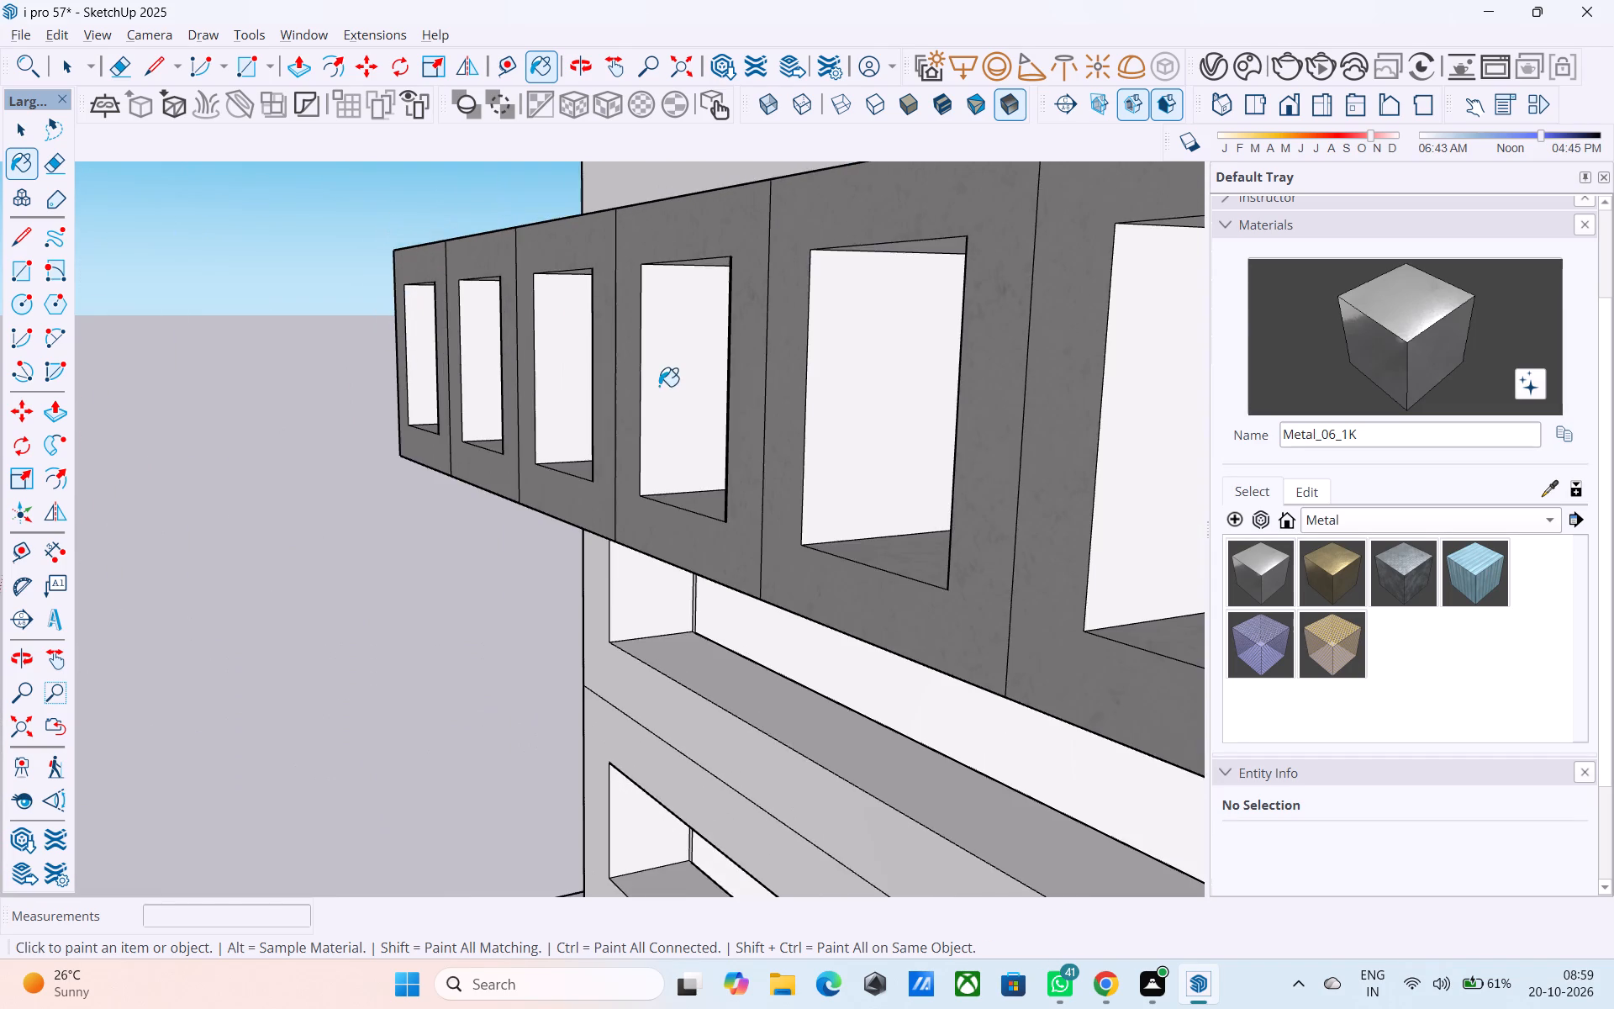
pyautogui.scroll(-3, 651, 385)
pyautogui.click(949, 423)
pyautogui.click(832, 383)
pyautogui.click(692, 378)
pyautogui.click(568, 355)
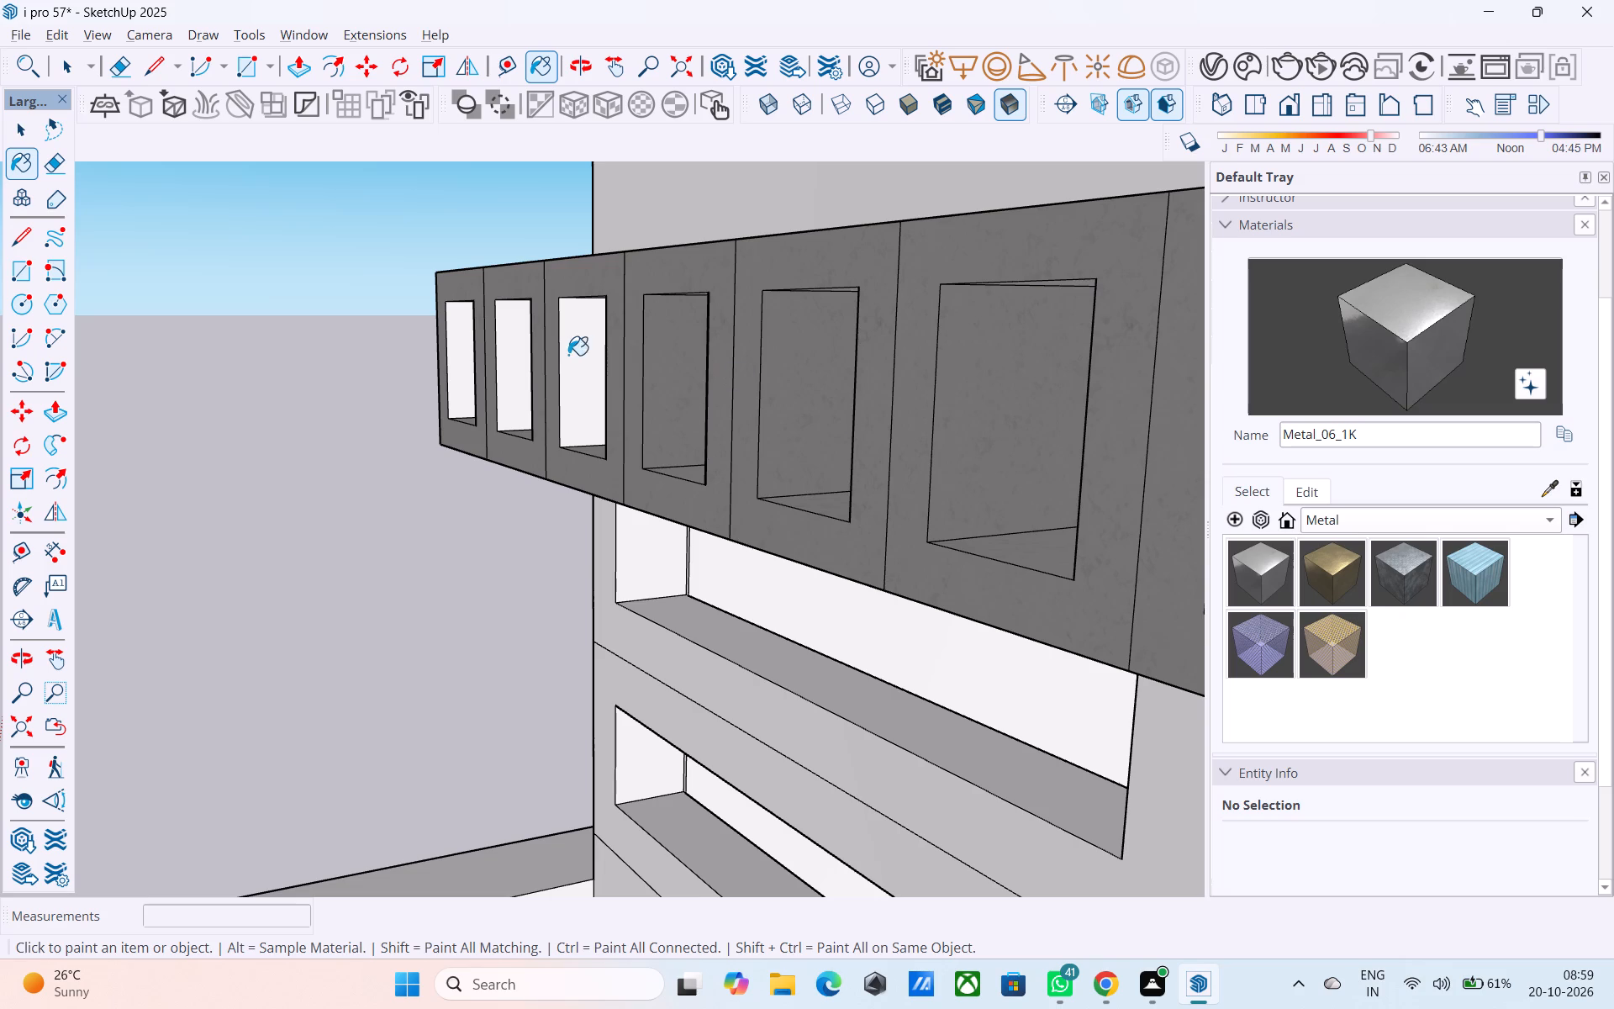
pyautogui.click(530, 352)
pyautogui.click(469, 354)
pyautogui.click(511, 359)
# Erase the dashed construction guides extending around and below the house.
pyautogui.scroll(-11, 462, 361)
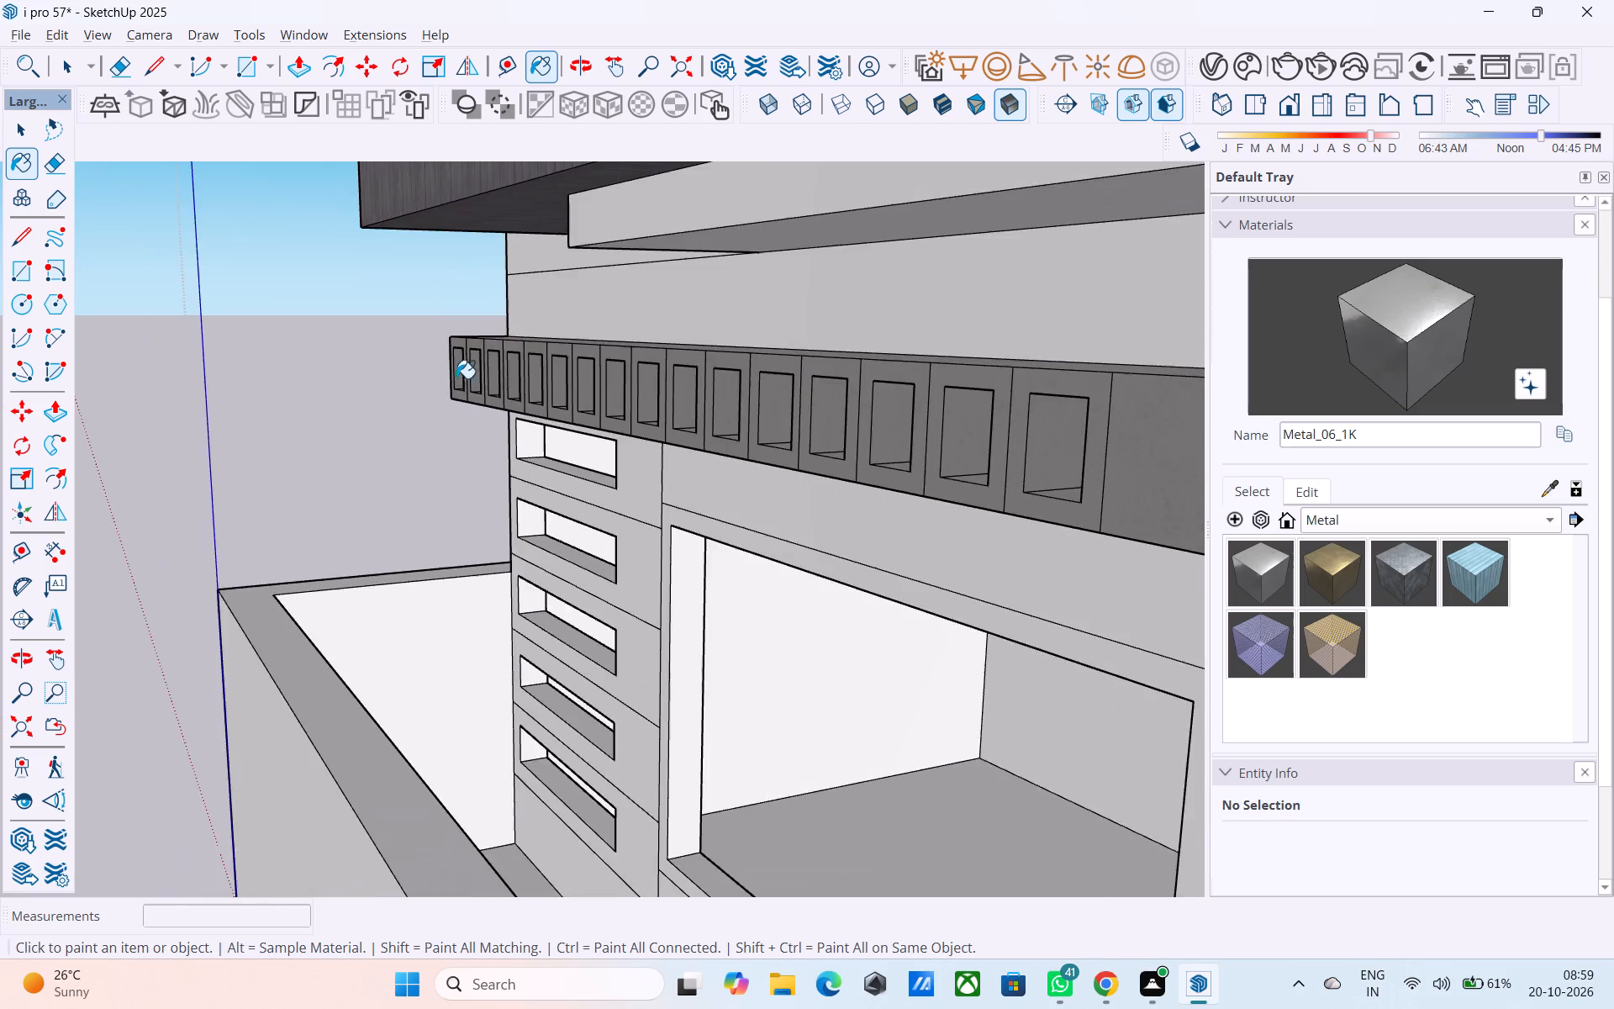
pyautogui.scroll(-5, 456, 378)
pyautogui.moveTo(454, 396); pyautogui.dragTo(817, 415, button='middle')
pyautogui.scroll(-4, 554, 404)
pyautogui.scroll(3, 1021, 337)
pyautogui.scroll(-3, 707, 335)
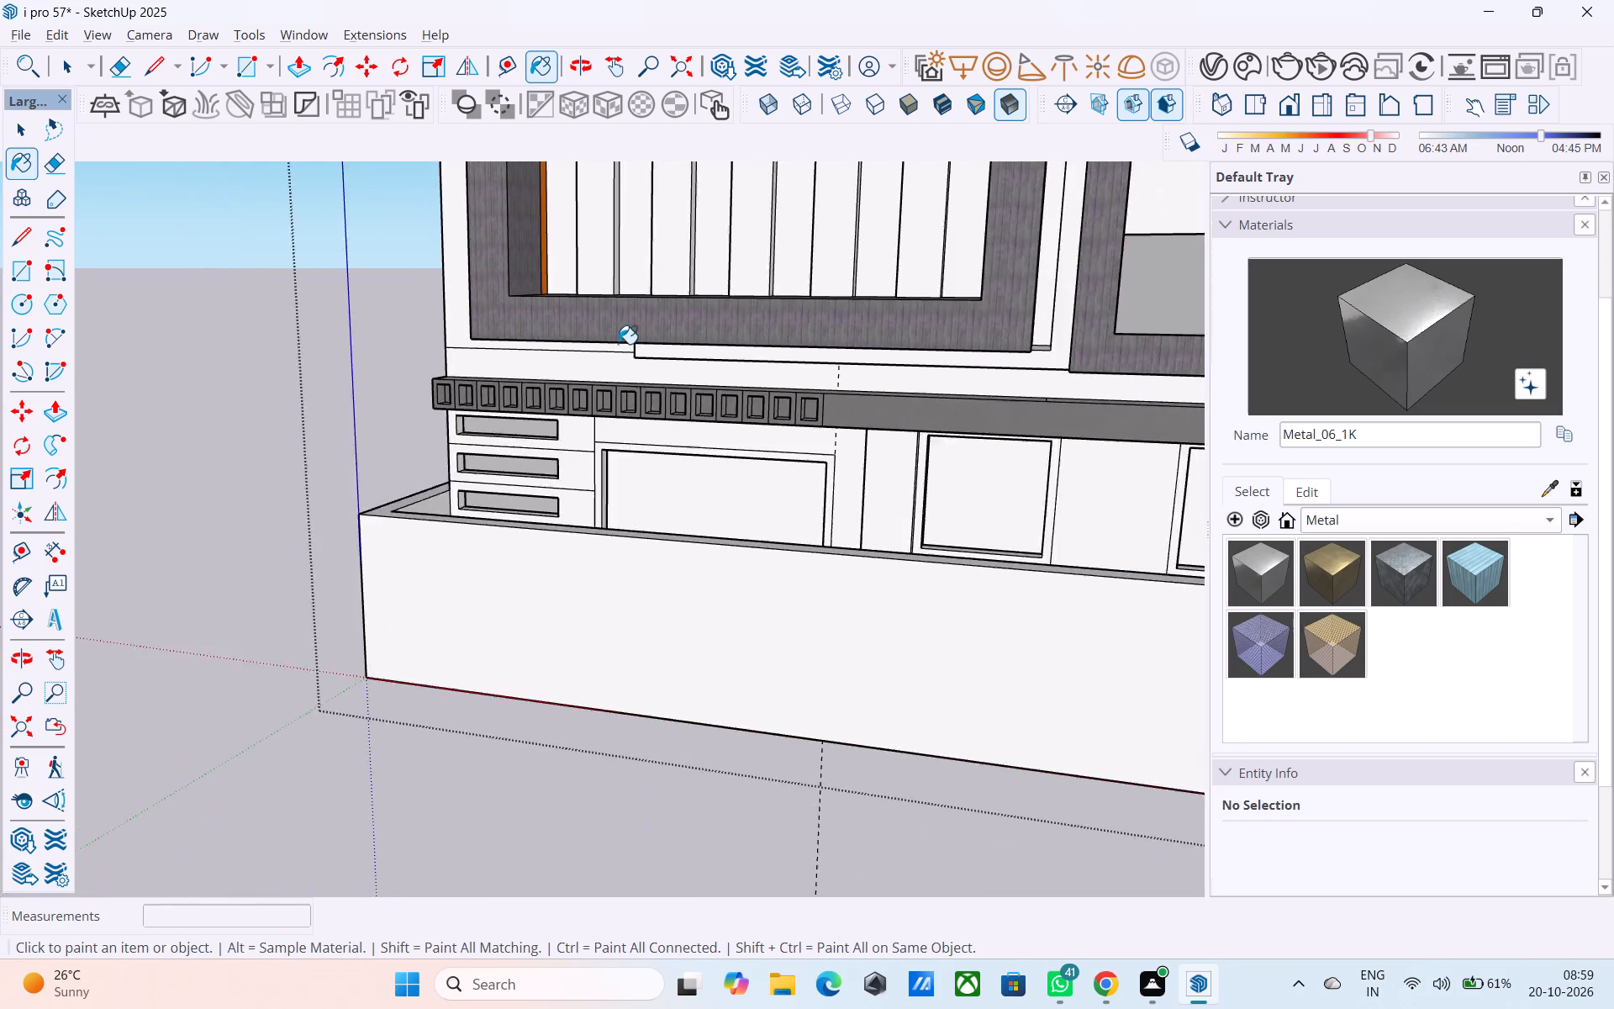
pyautogui.scroll(-9, 618, 344)
pyautogui.moveTo(619, 365); pyautogui.dragTo(467, 448, button='middle')
pyautogui.scroll(-5, 527, 376)
pyautogui.scroll(1, 887, 314)
pyautogui.scroll(-5, 874, 352)
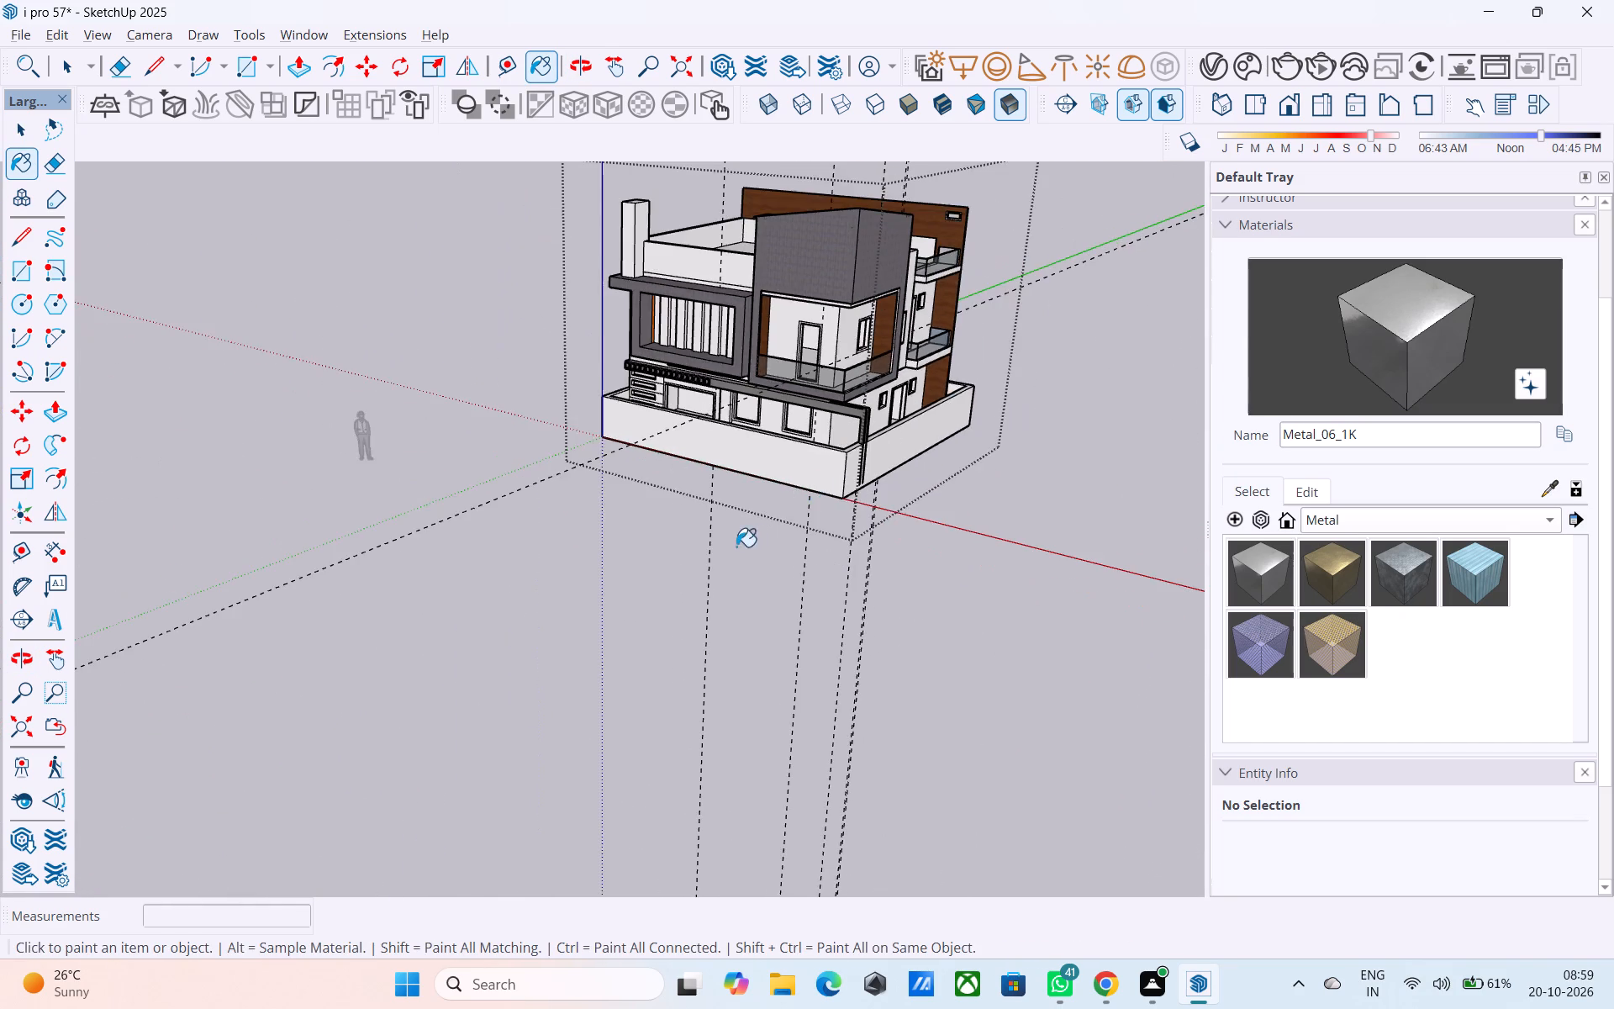
pyautogui.scroll(-3, 736, 547)
pyautogui.scroll(5, 821, 351)
pyautogui.press('e')
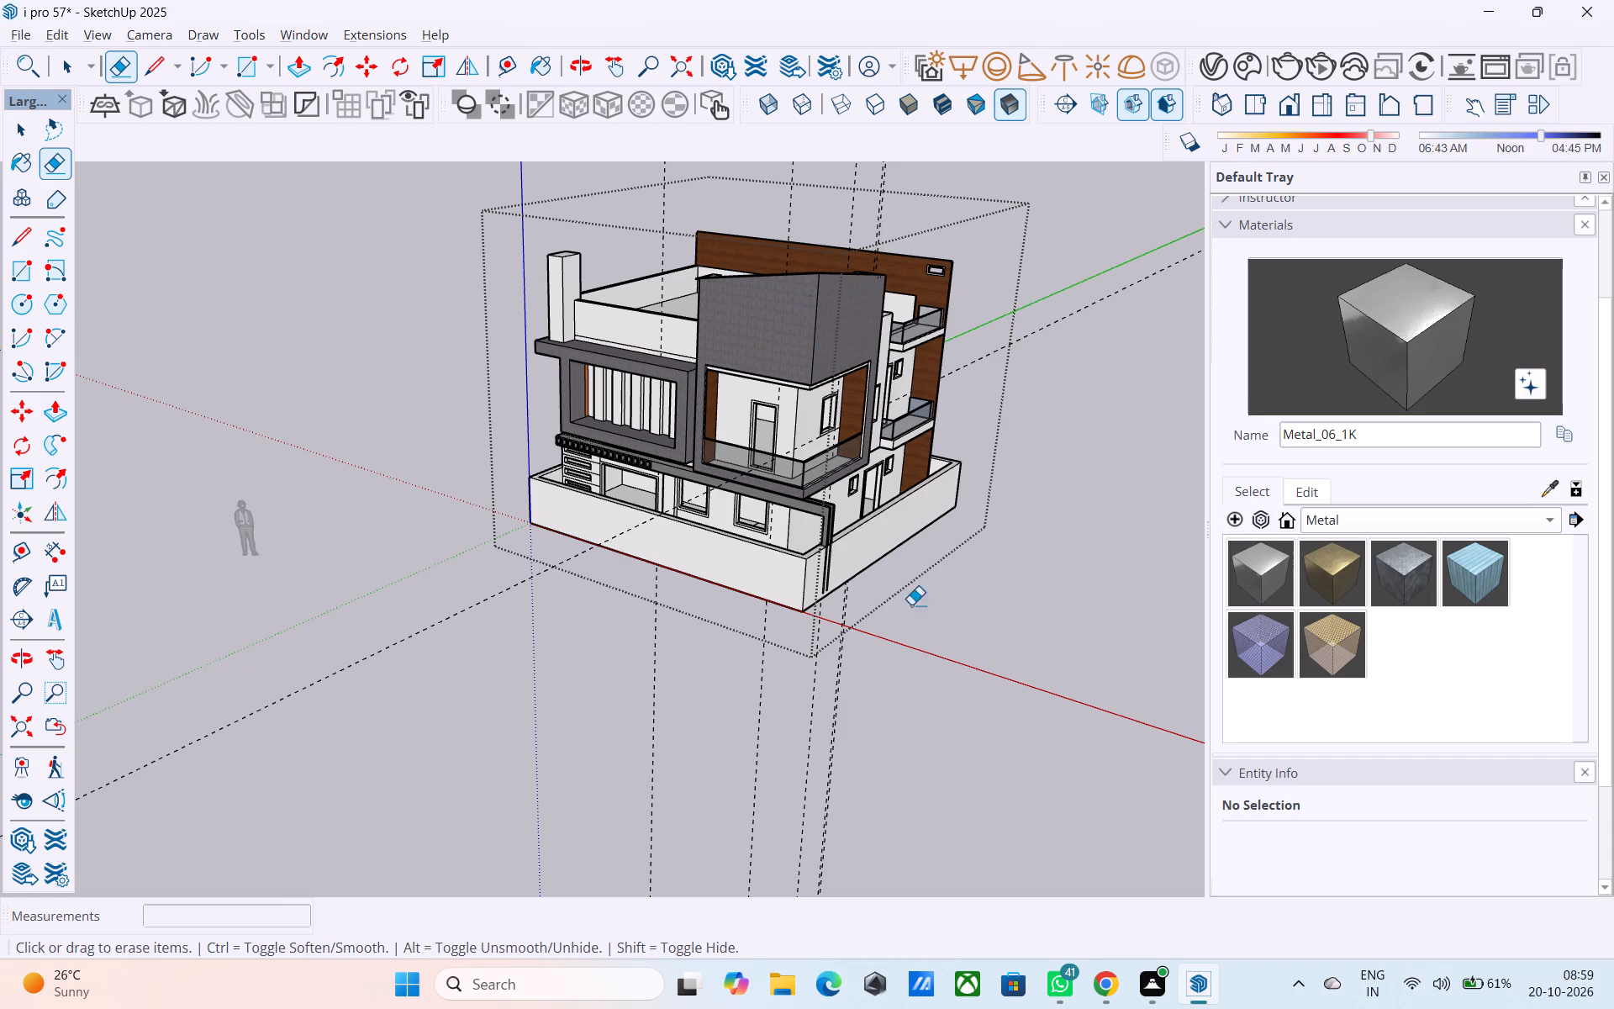
pyautogui.moveTo(920, 679); pyautogui.dragTo(622, 671)
pyautogui.moveTo(589, 679); pyautogui.dragTo(361, 473)
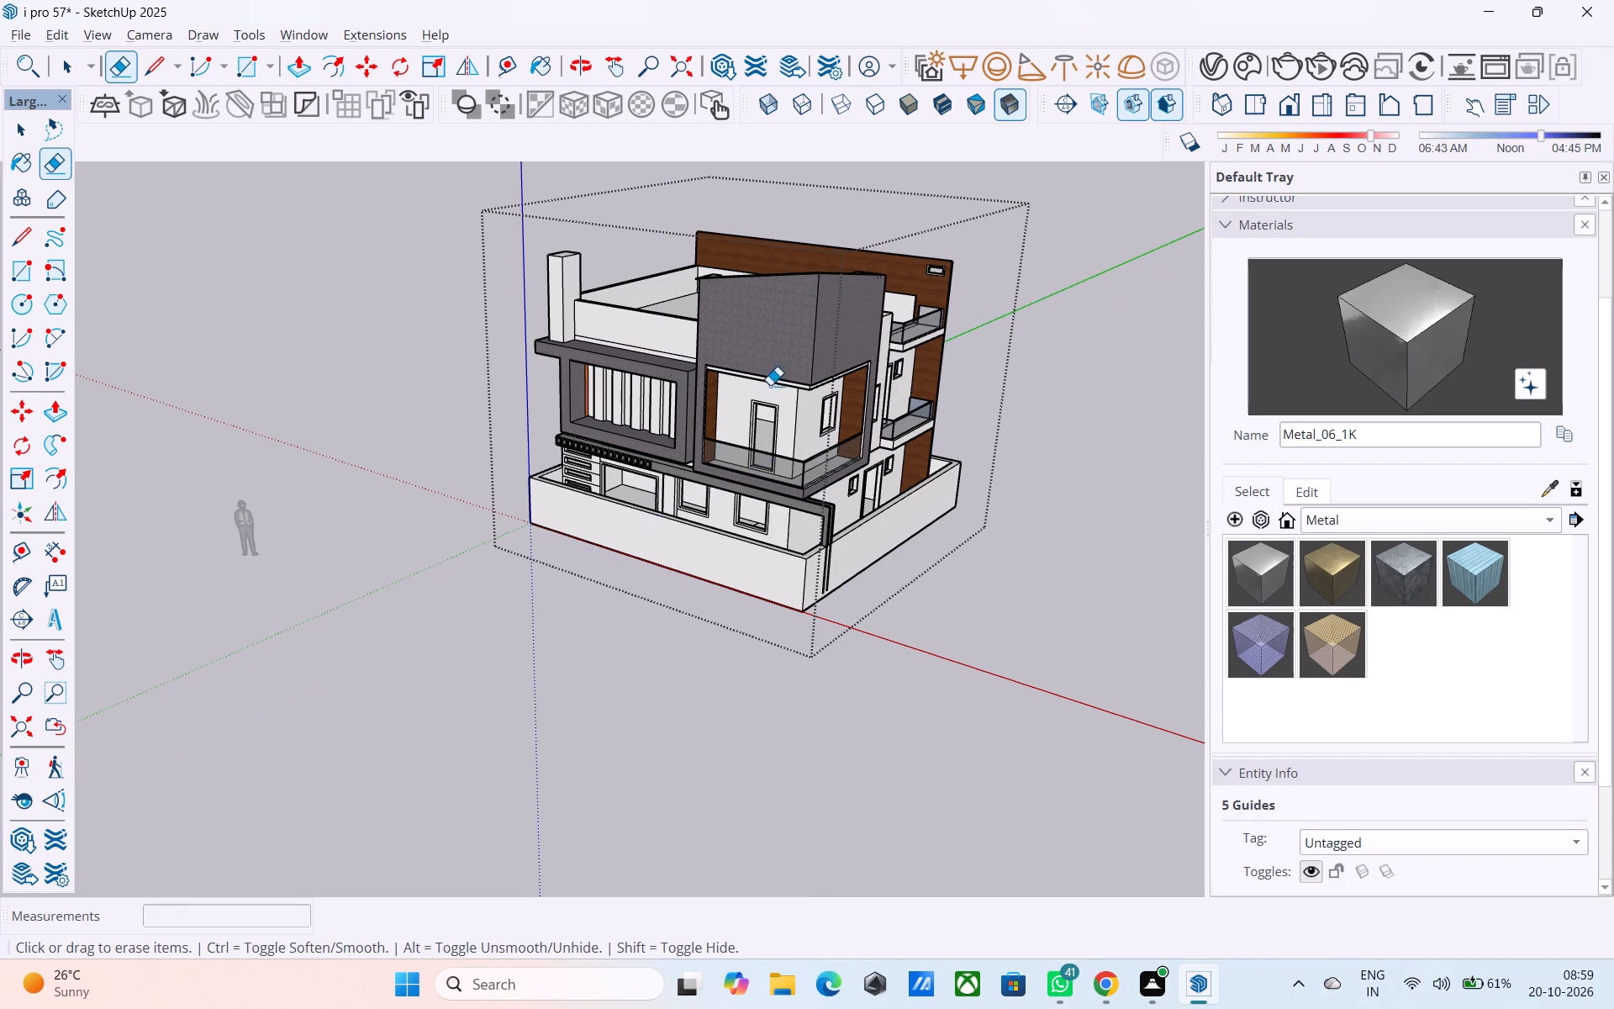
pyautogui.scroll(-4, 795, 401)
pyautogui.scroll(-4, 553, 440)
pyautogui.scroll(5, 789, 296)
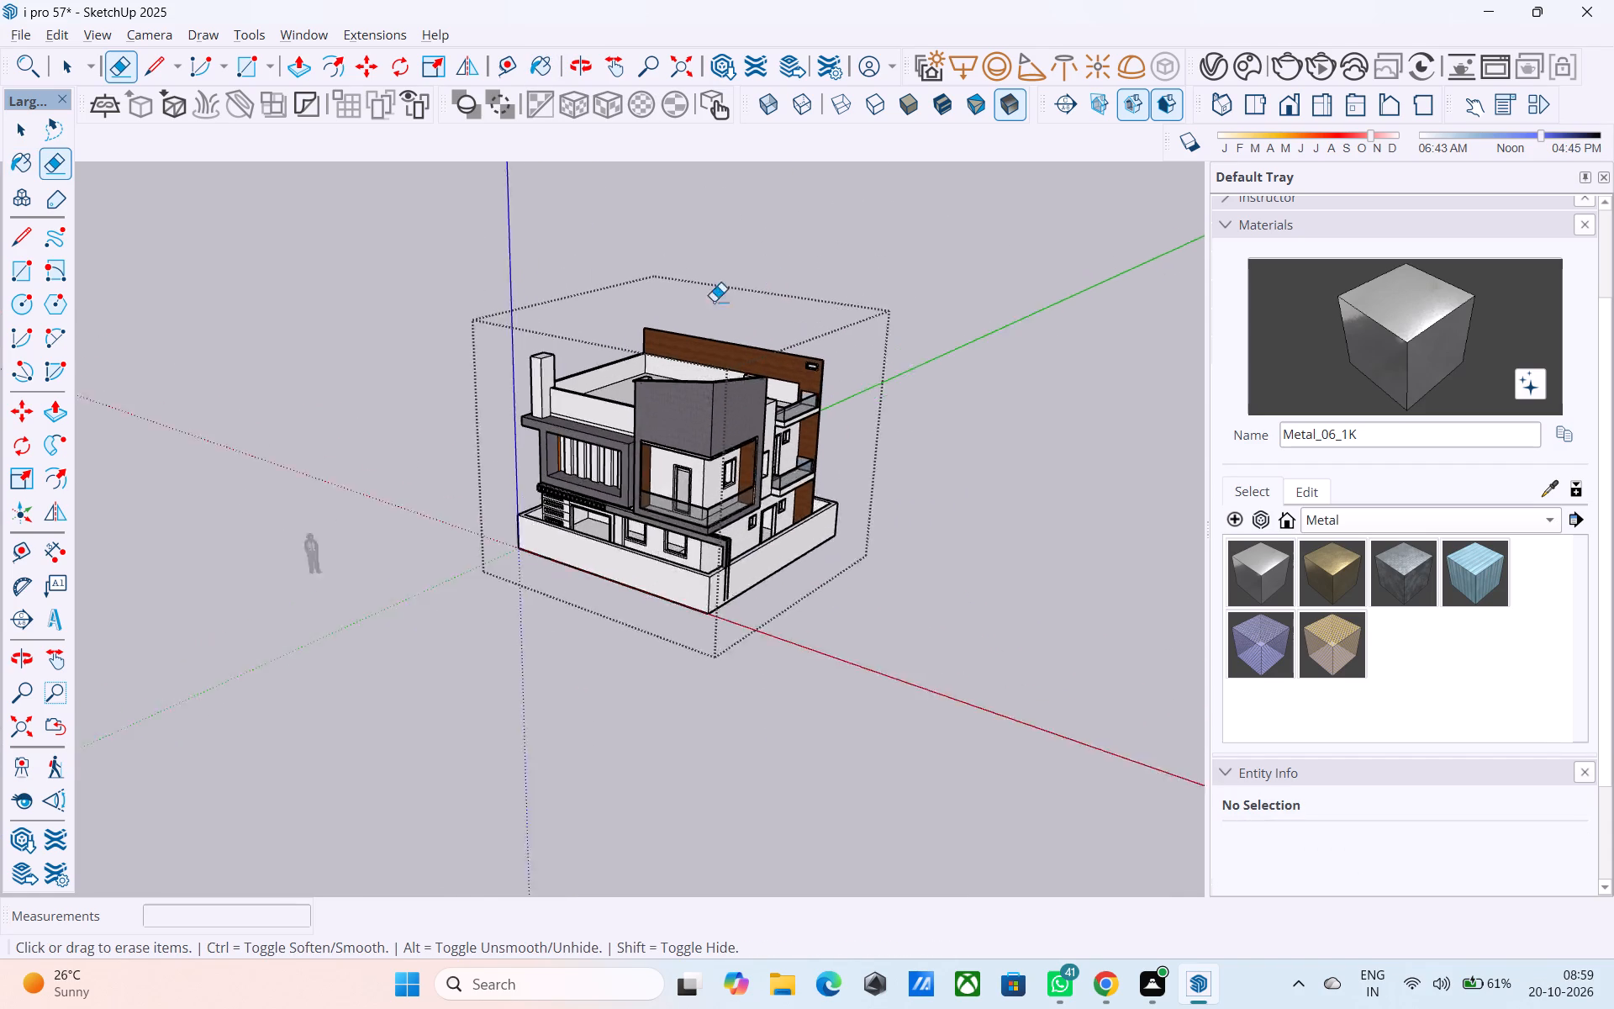
# Leave the open group around the house and save the model.
pyautogui.scroll(4, 714, 301)
pyautogui.press('space')
pyautogui.scroll(3, 714, 288)
pyautogui.click(711, 279)
pyautogui.moveTo(703, 333); pyautogui.dragTo(708, 254, button='middle')
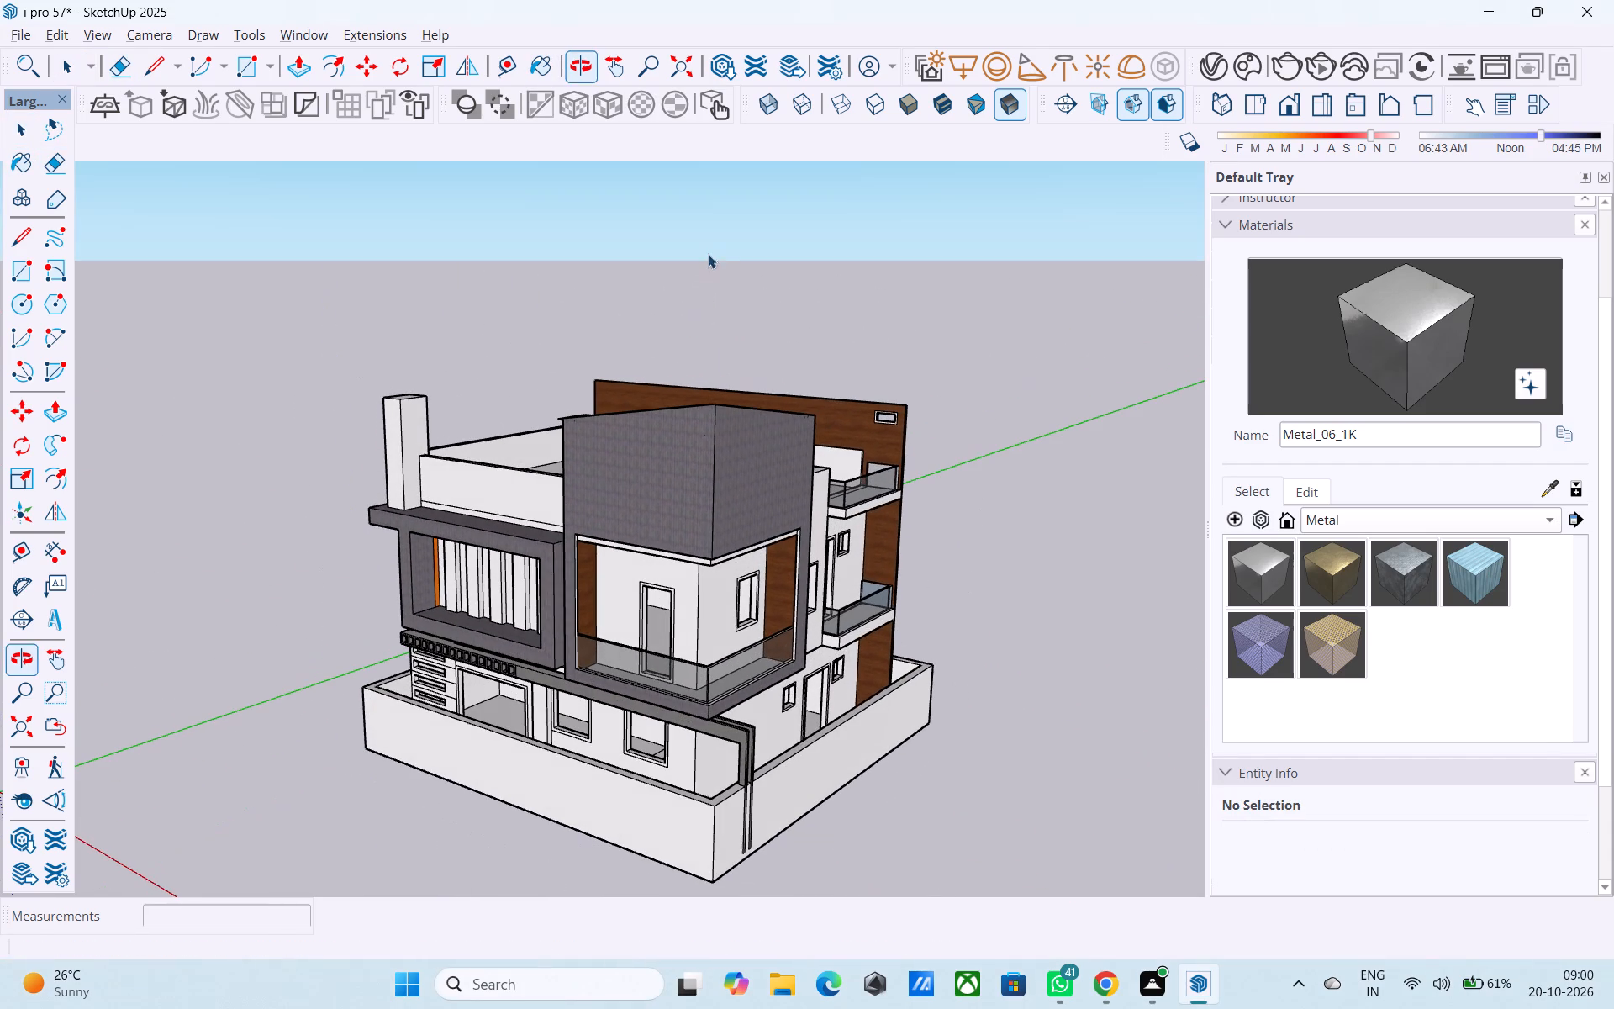
pyautogui.moveTo(708, 254); pyautogui.dragTo(708, 253, button='middle')
pyautogui.hotkey('ctrl', 's')
# Examine the house exterior from the front, the corner and above, including the boundary wall along the front.
pyautogui.moveTo(698, 401); pyautogui.dragTo(662, 347, button='middle')
pyautogui.scroll(5, 698, 440)
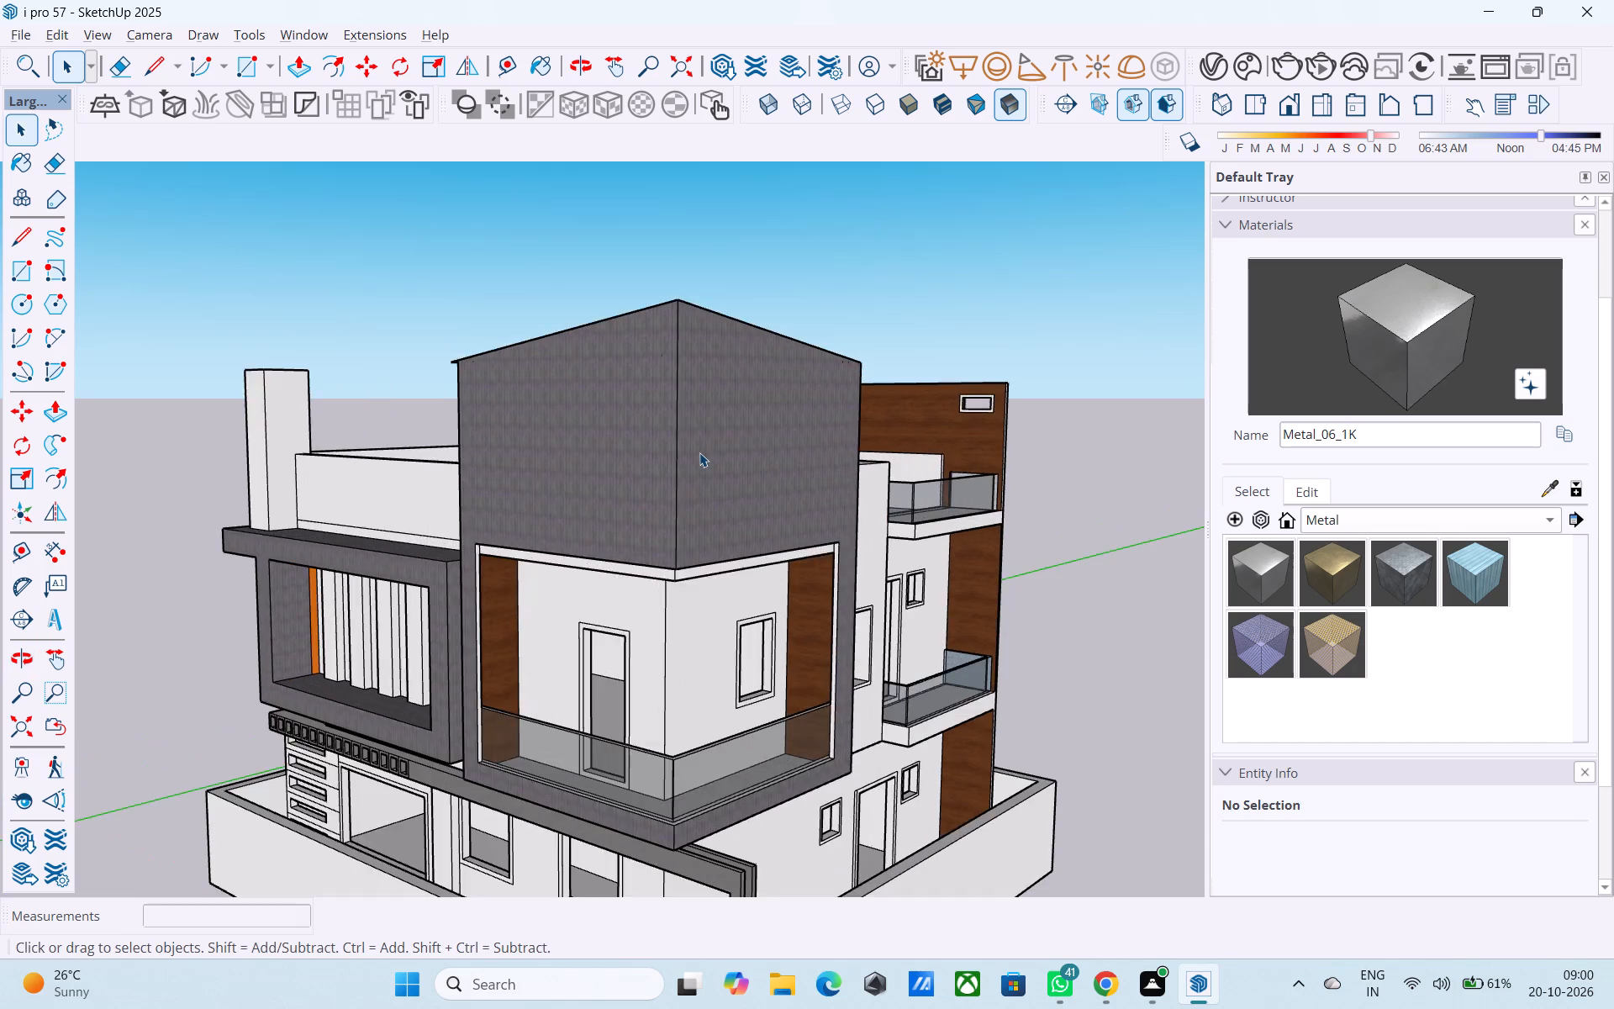
pyautogui.scroll(-5, 720, 383)
pyautogui.moveTo(699, 513); pyautogui.dragTo(670, 444, button='middle')
pyautogui.scroll(-1, 690, 462)
pyautogui.moveTo(698, 462); pyautogui.dragTo(983, 463, button='middle')
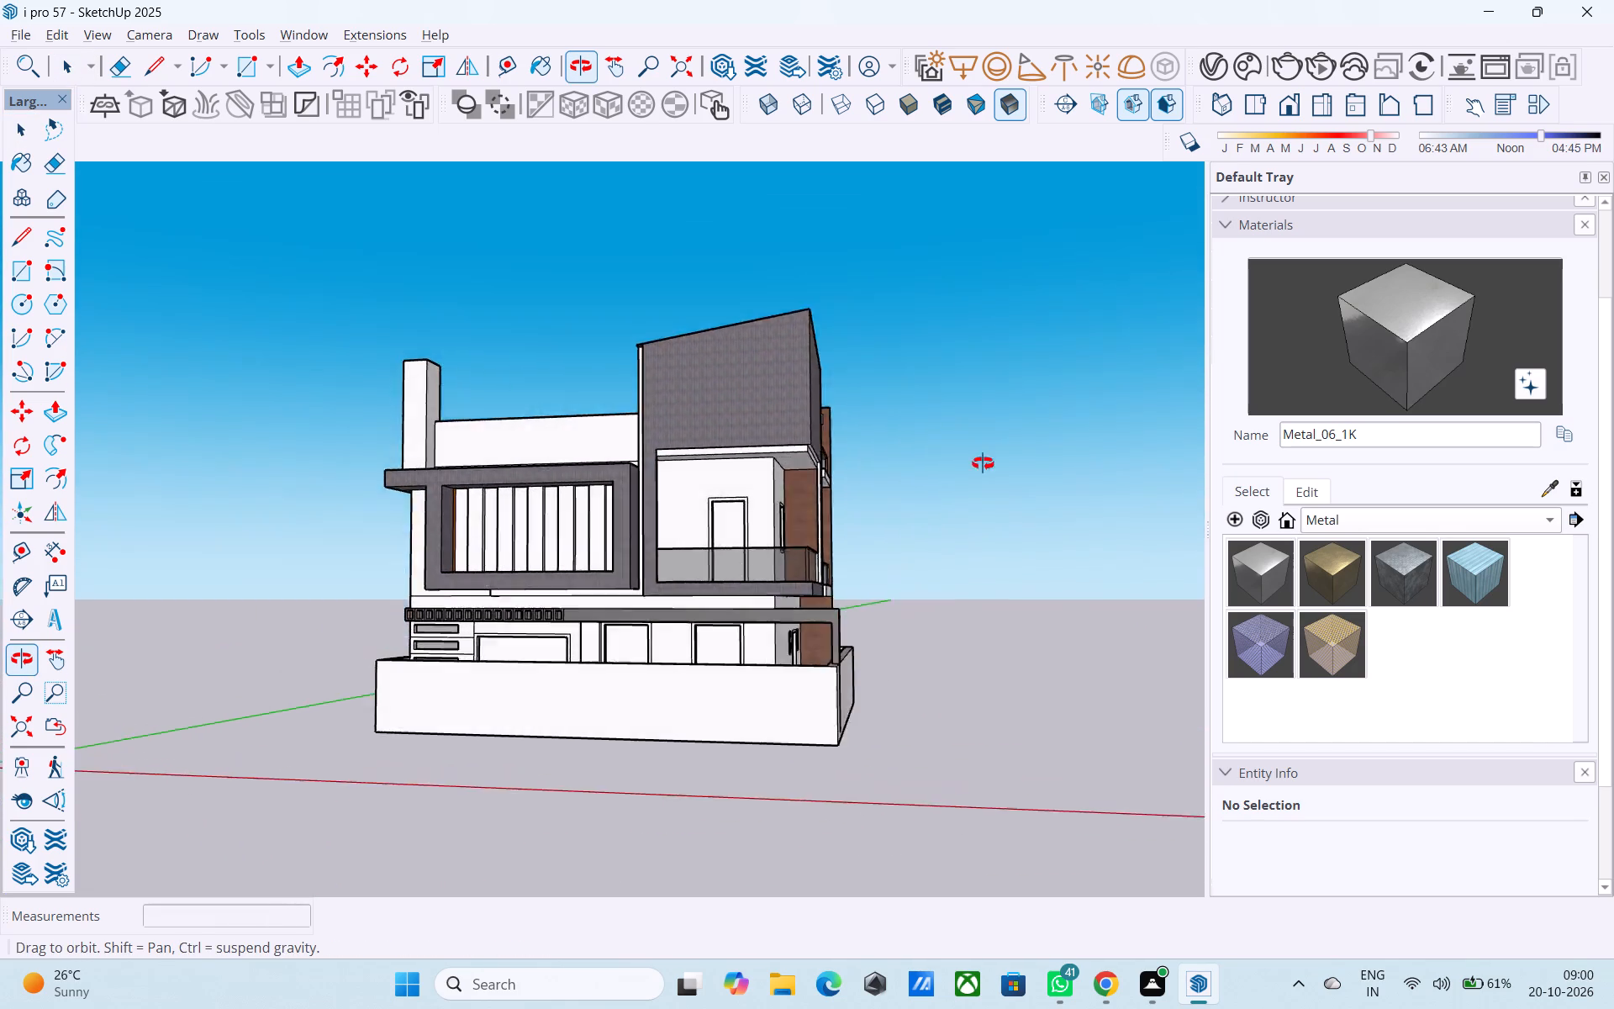
pyautogui.moveTo(983, 463); pyautogui.dragTo(1049, 514, button='middle')
pyautogui.scroll(-4, 873, 350)
pyautogui.moveTo(828, 460); pyautogui.dragTo(600, 438, button='middle')
pyautogui.moveTo(533, 427); pyautogui.dragTo(494, 415, button='middle')
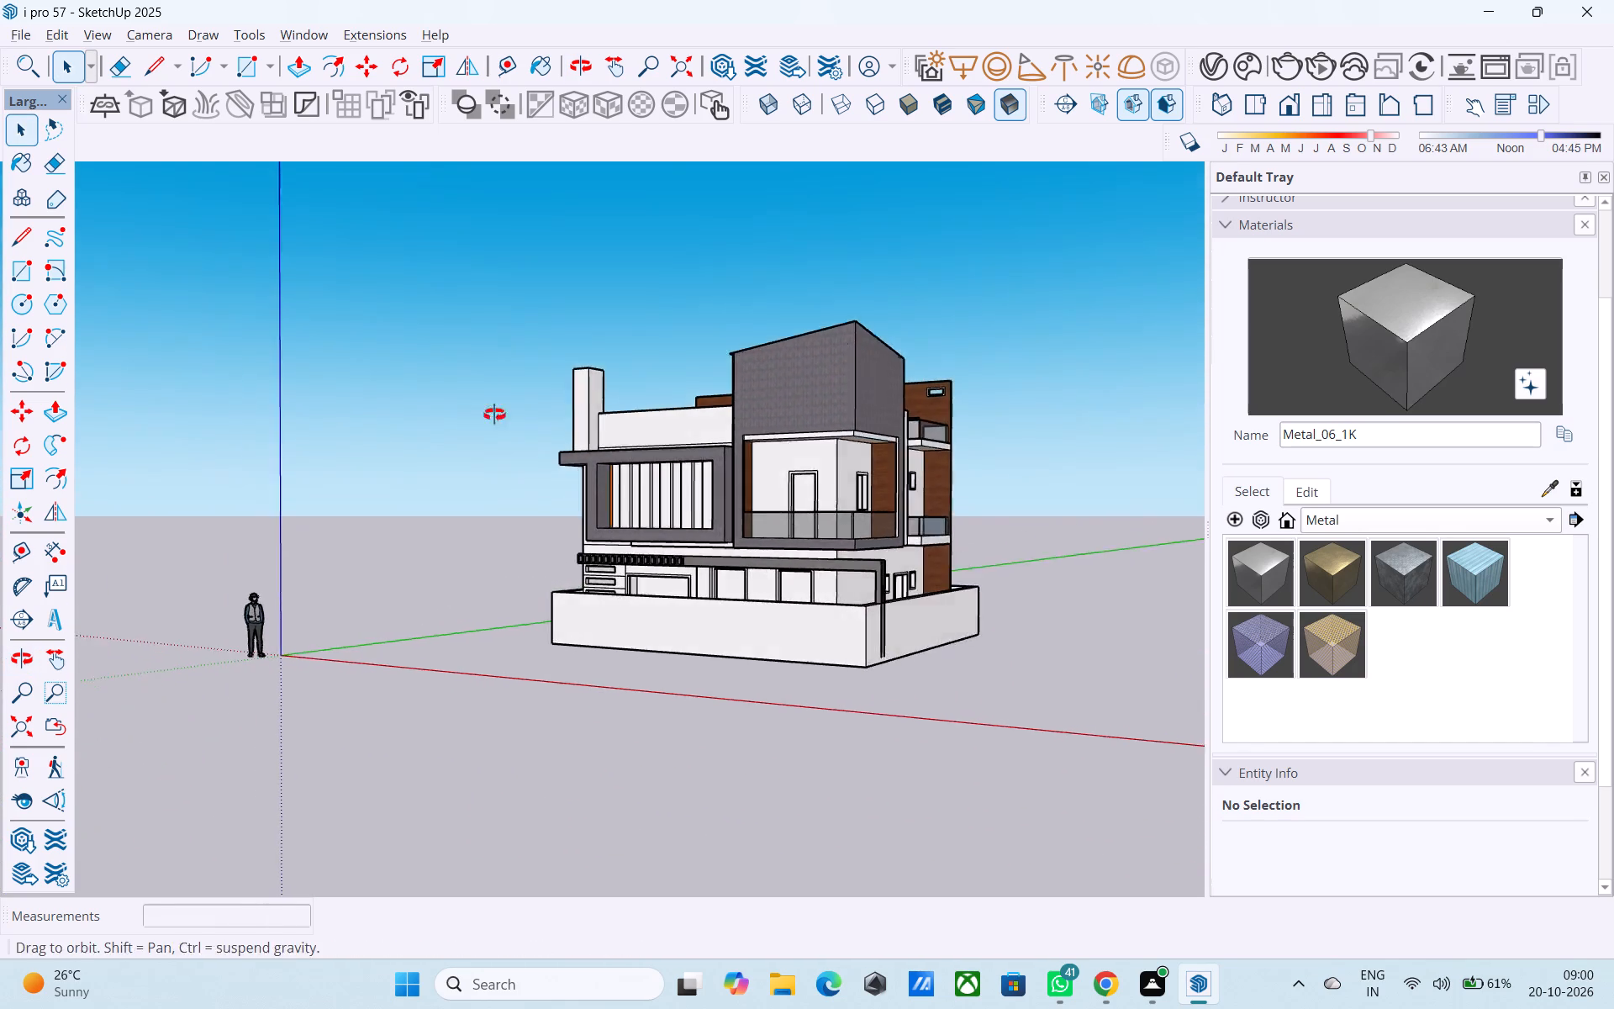
pyautogui.moveTo(494, 415); pyautogui.dragTo(430, 409, button='middle')
pyautogui.scroll(-5, 395, 368)
pyautogui.scroll(7, 682, 446)
pyautogui.moveTo(683, 475); pyautogui.dragTo(725, 499, button='middle')
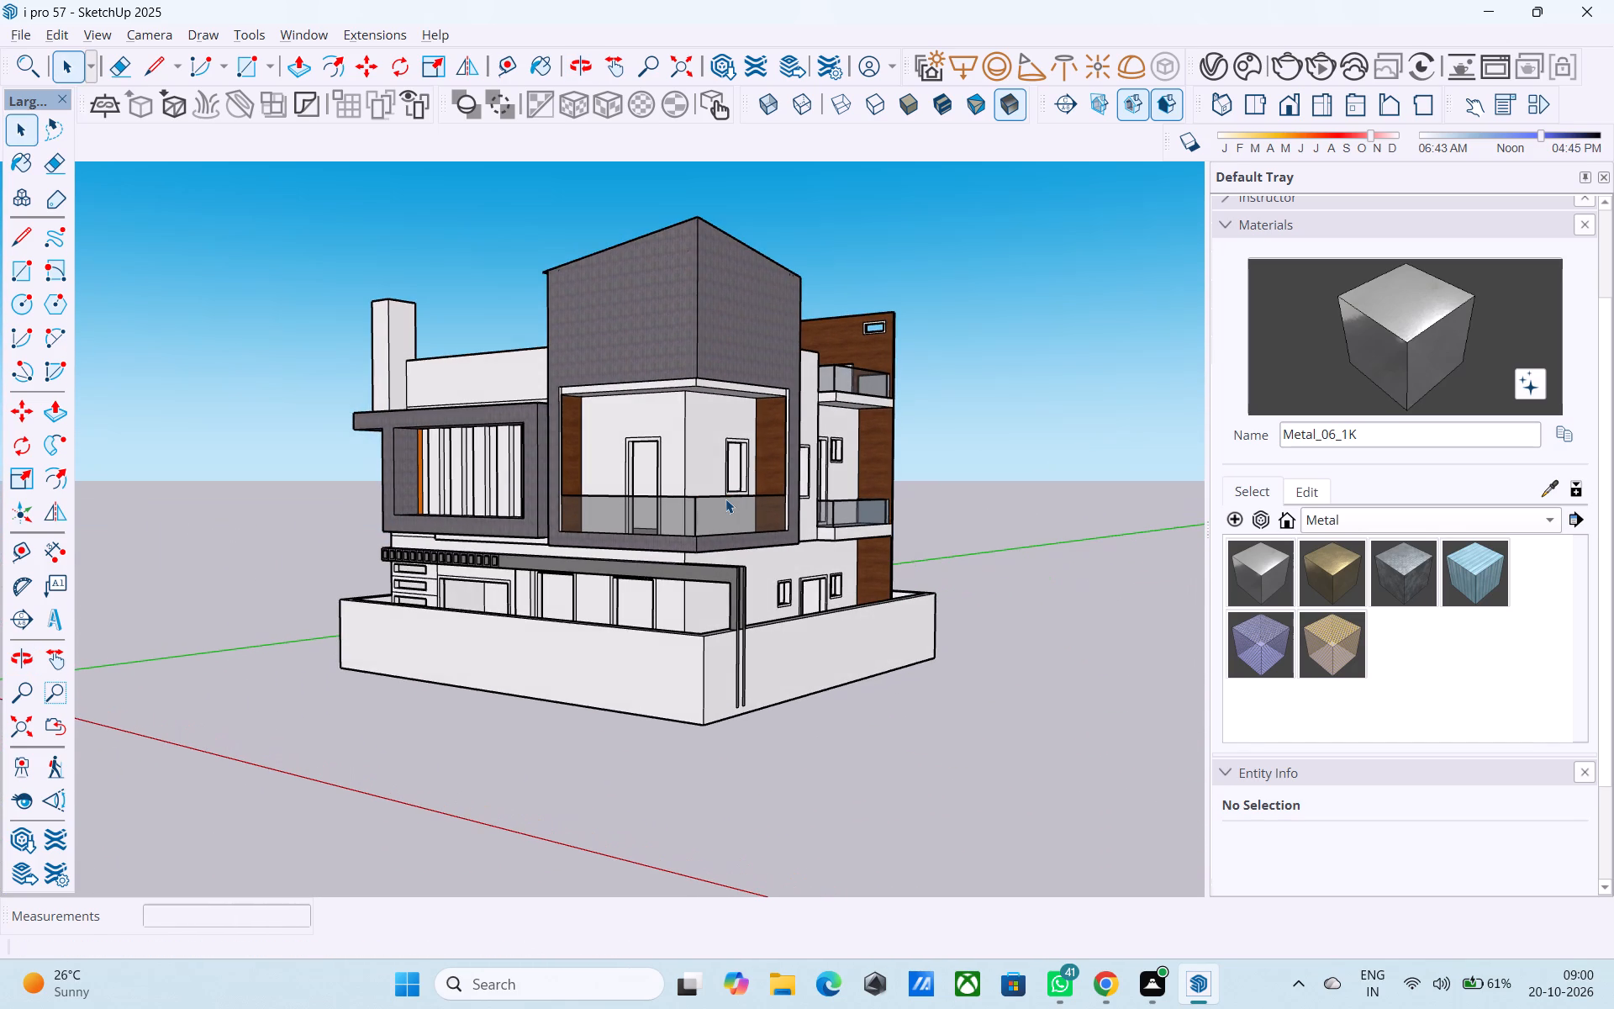
pyautogui.moveTo(725, 499); pyautogui.dragTo(737, 510, button='middle')
pyautogui.scroll(4, 737, 510)
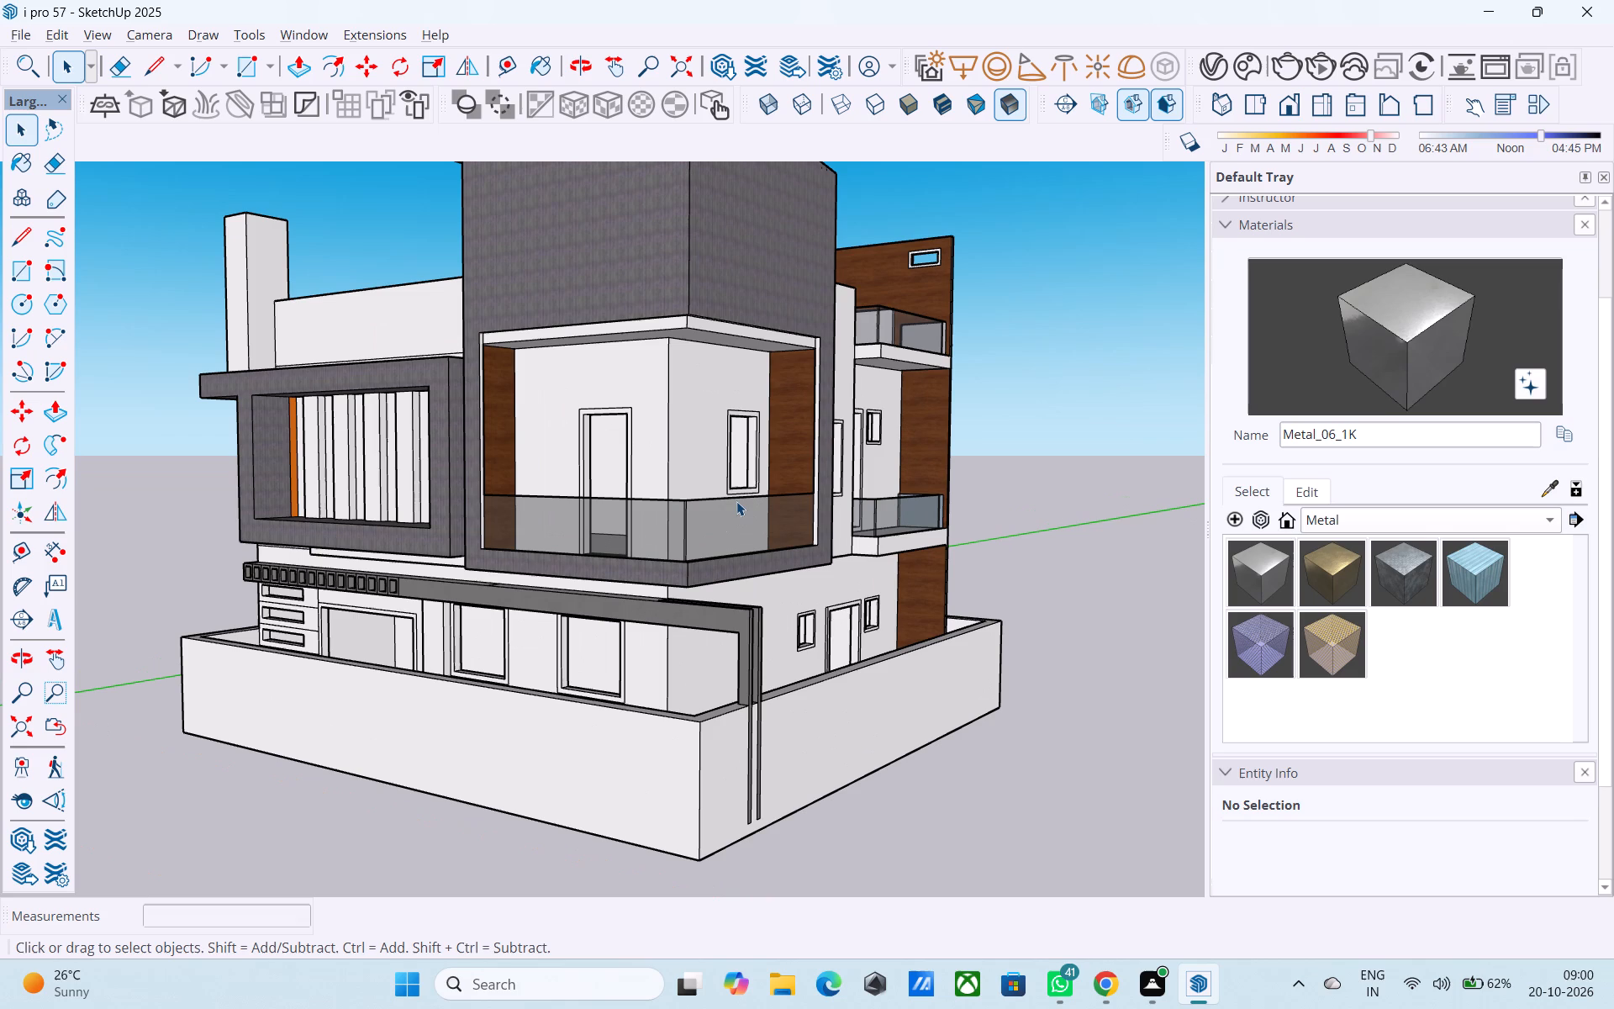
pyautogui.scroll(-1, 1063, 544)
pyautogui.moveTo(1055, 589); pyautogui.dragTo(1052, 589, button='middle')
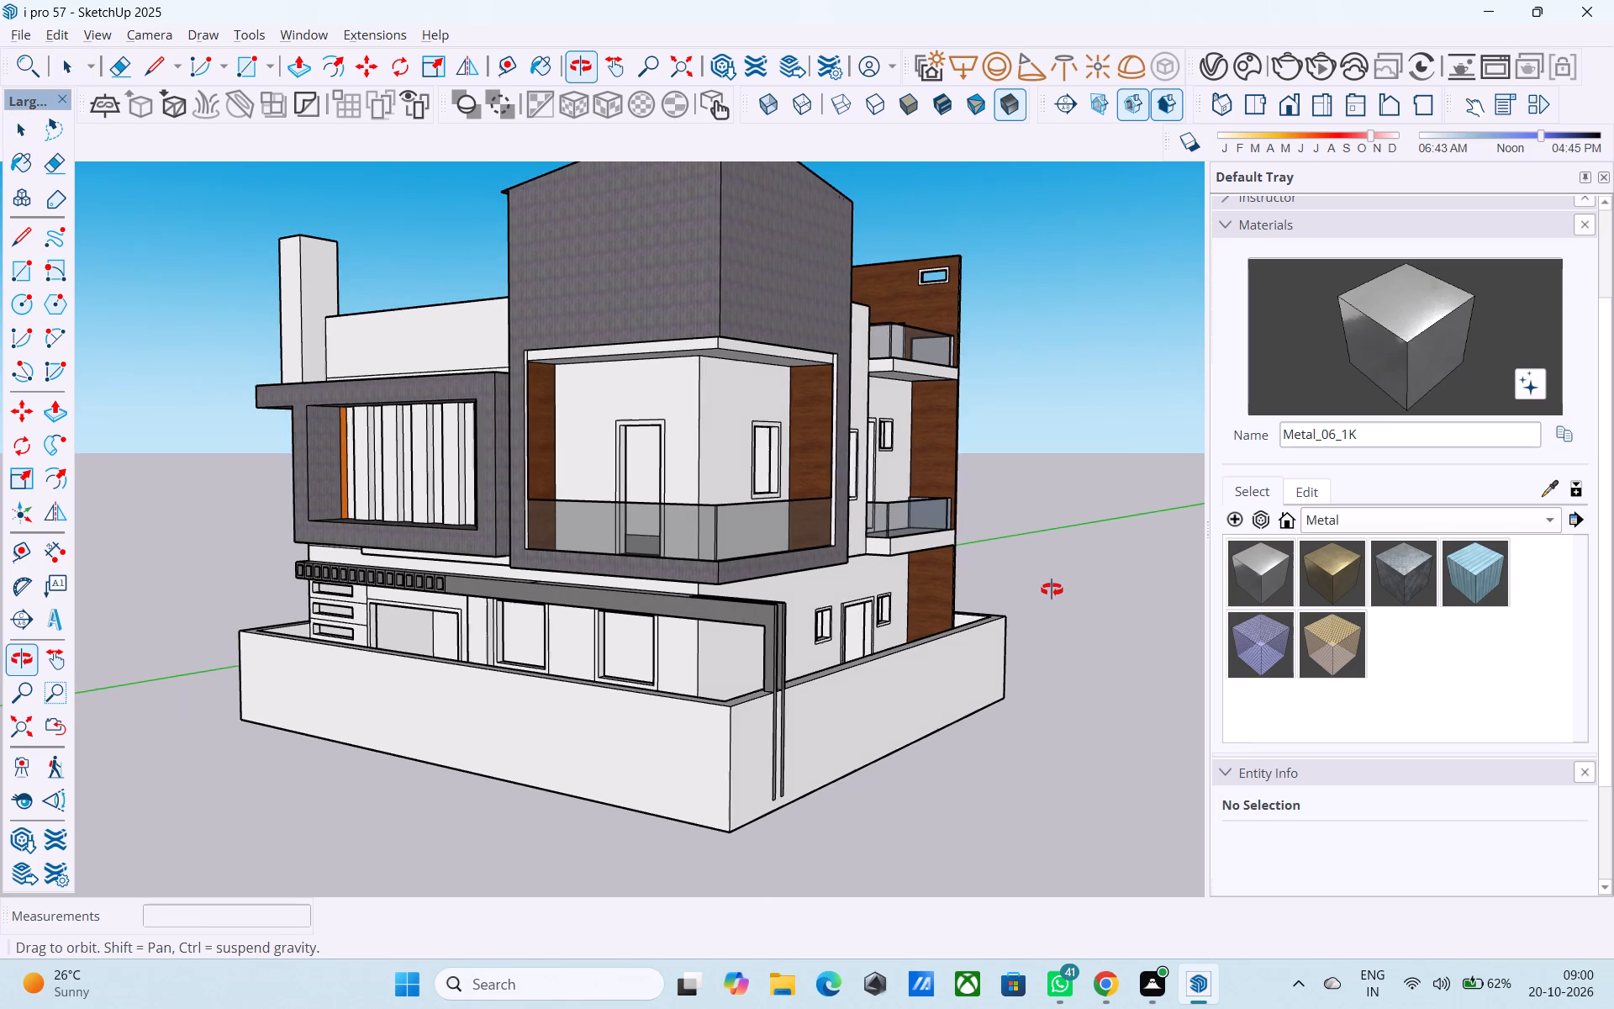
pyautogui.moveTo(1052, 589); pyautogui.dragTo(1031, 582, button='middle')
pyautogui.scroll(-1, 1019, 573)
pyautogui.moveTo(767, 670); pyautogui.dragTo(899, 674, button='middle')
pyautogui.scroll(-2, 901, 664)
pyautogui.moveTo(901, 665); pyautogui.dragTo(900, 832, button='middle')
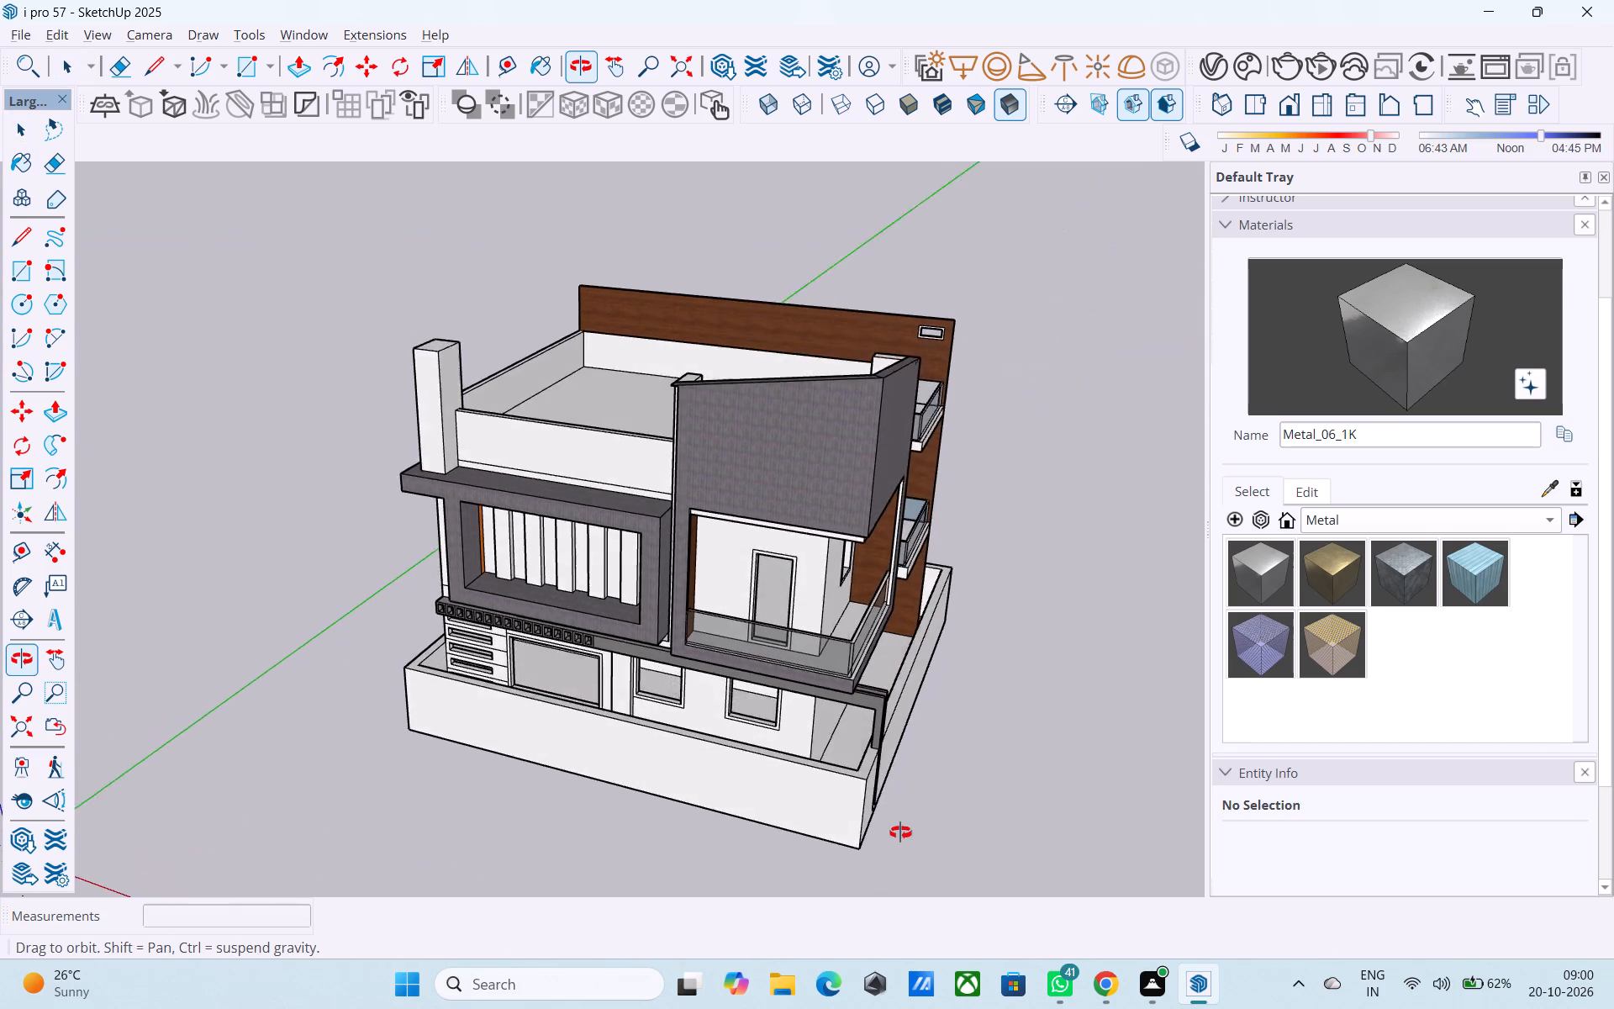
pyautogui.moveTo(900, 832); pyautogui.dragTo(900, 864, button='middle')
pyautogui.scroll(10, 868, 839)
pyautogui.scroll(-2, 850, 749)
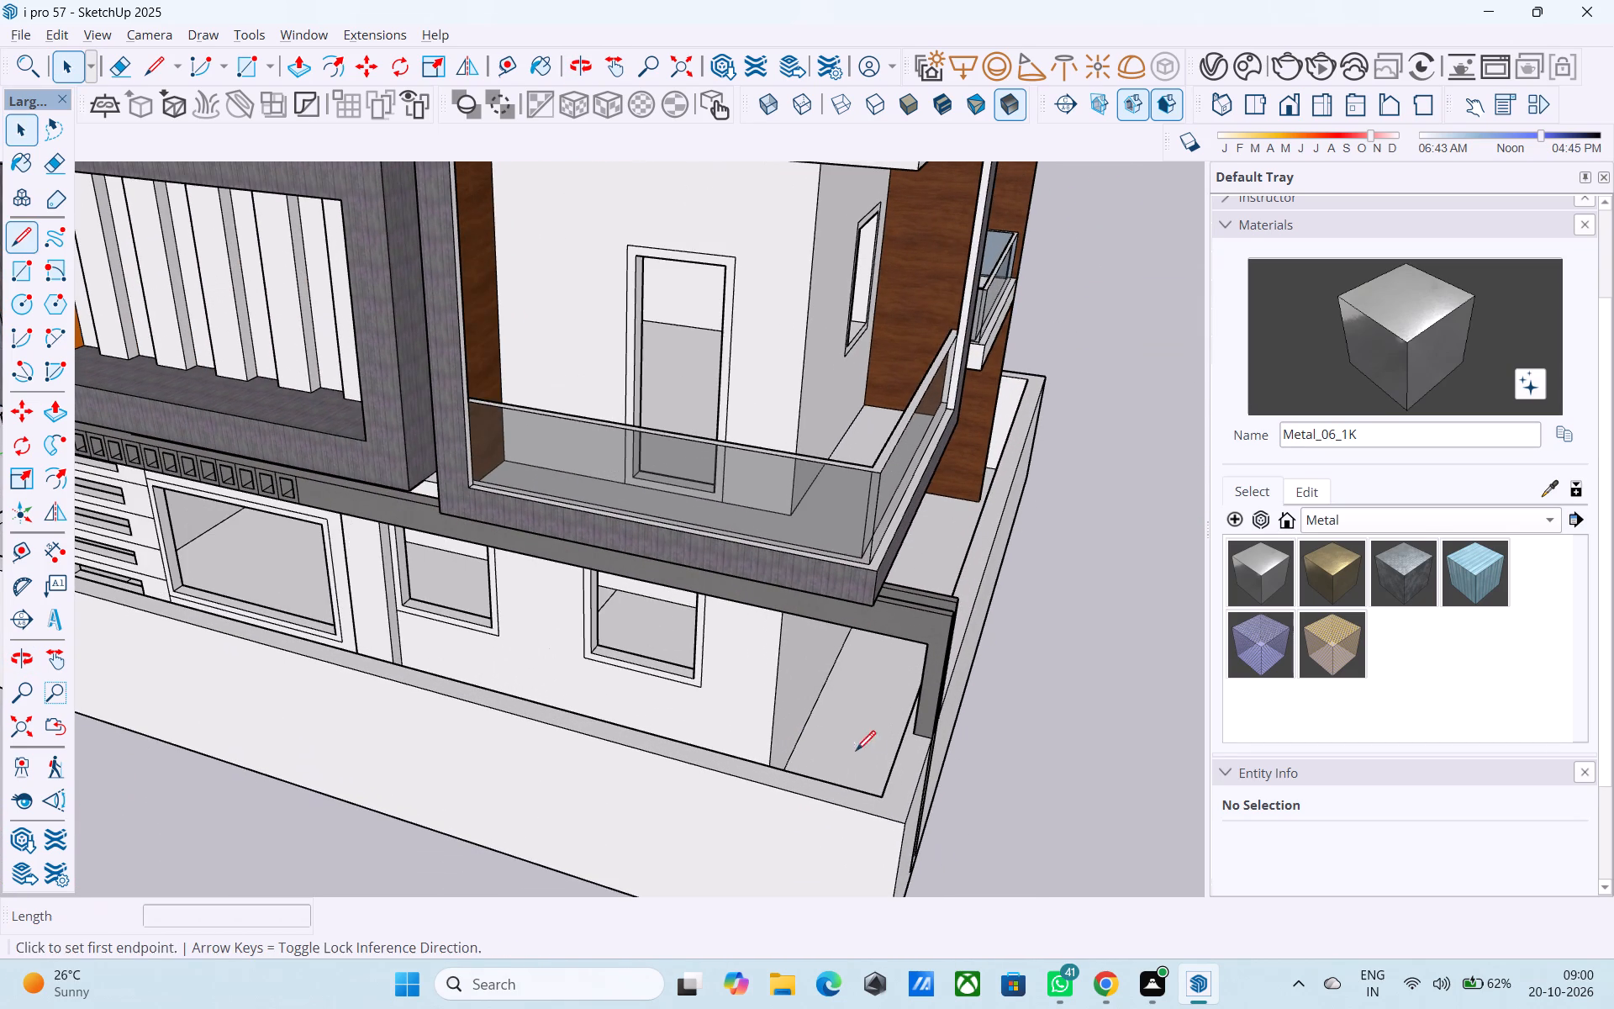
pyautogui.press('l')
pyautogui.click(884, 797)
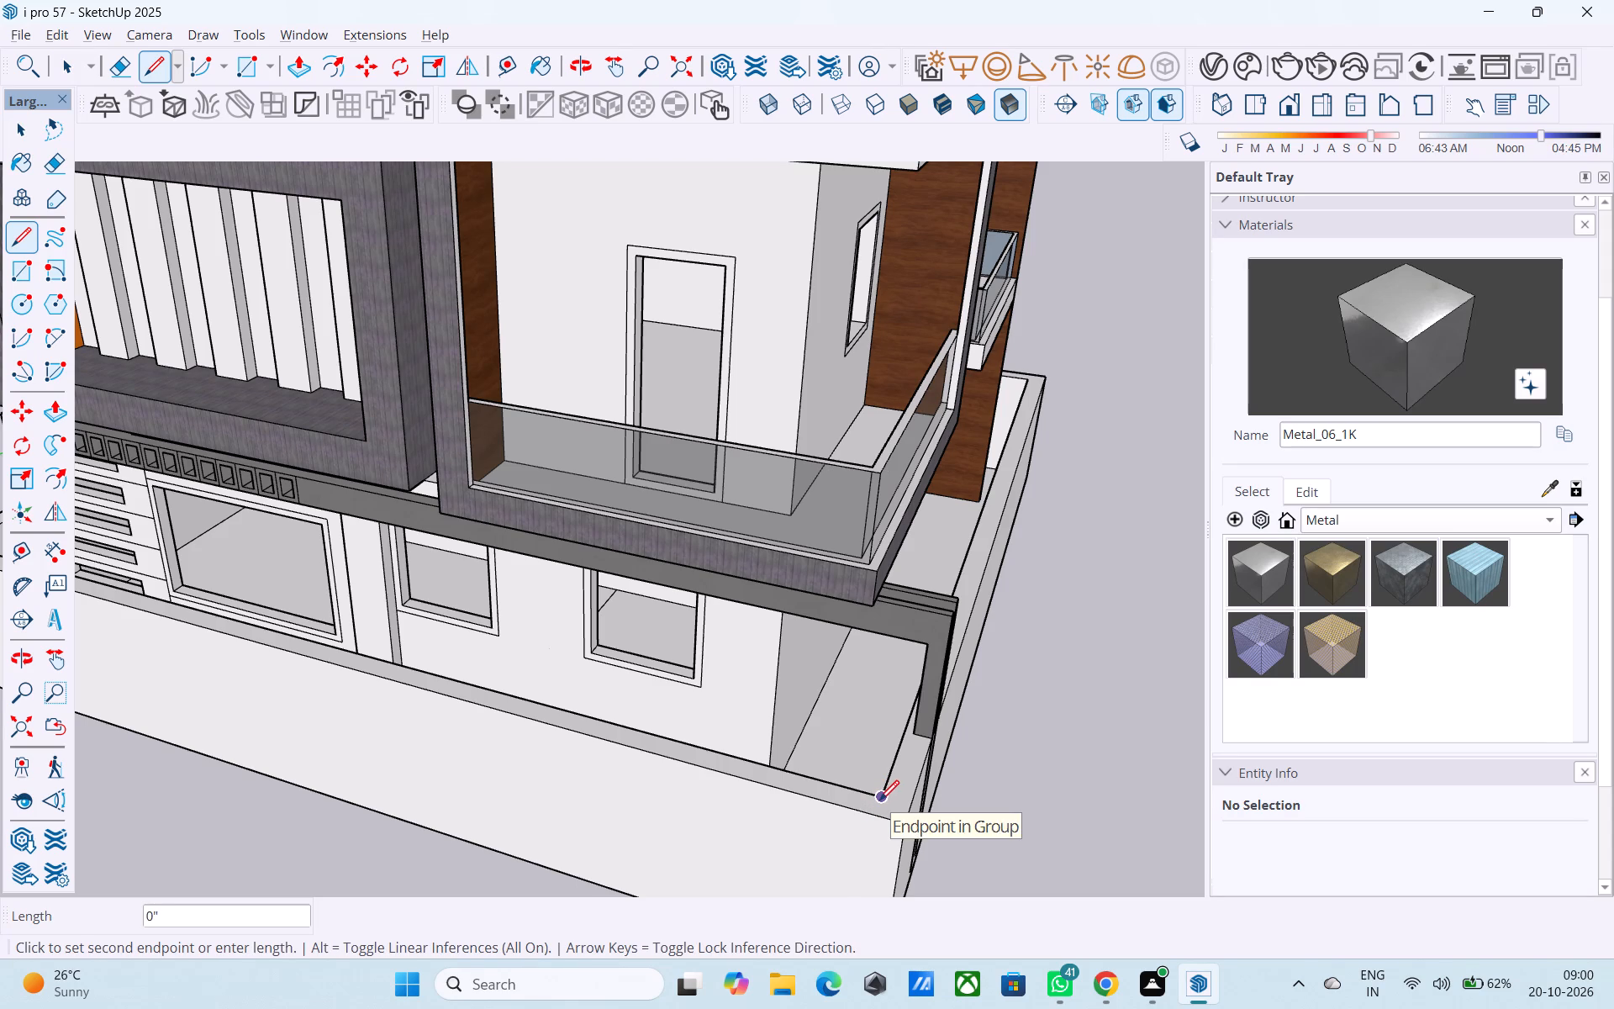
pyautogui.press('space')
# Inside the boundary wall group, draw a 9" line across the front wall's top from its inner corner beside the metal frame.
pyautogui.doubleClick(879, 802)
pyautogui.scroll(4, 878, 801)
pyautogui.press('l')
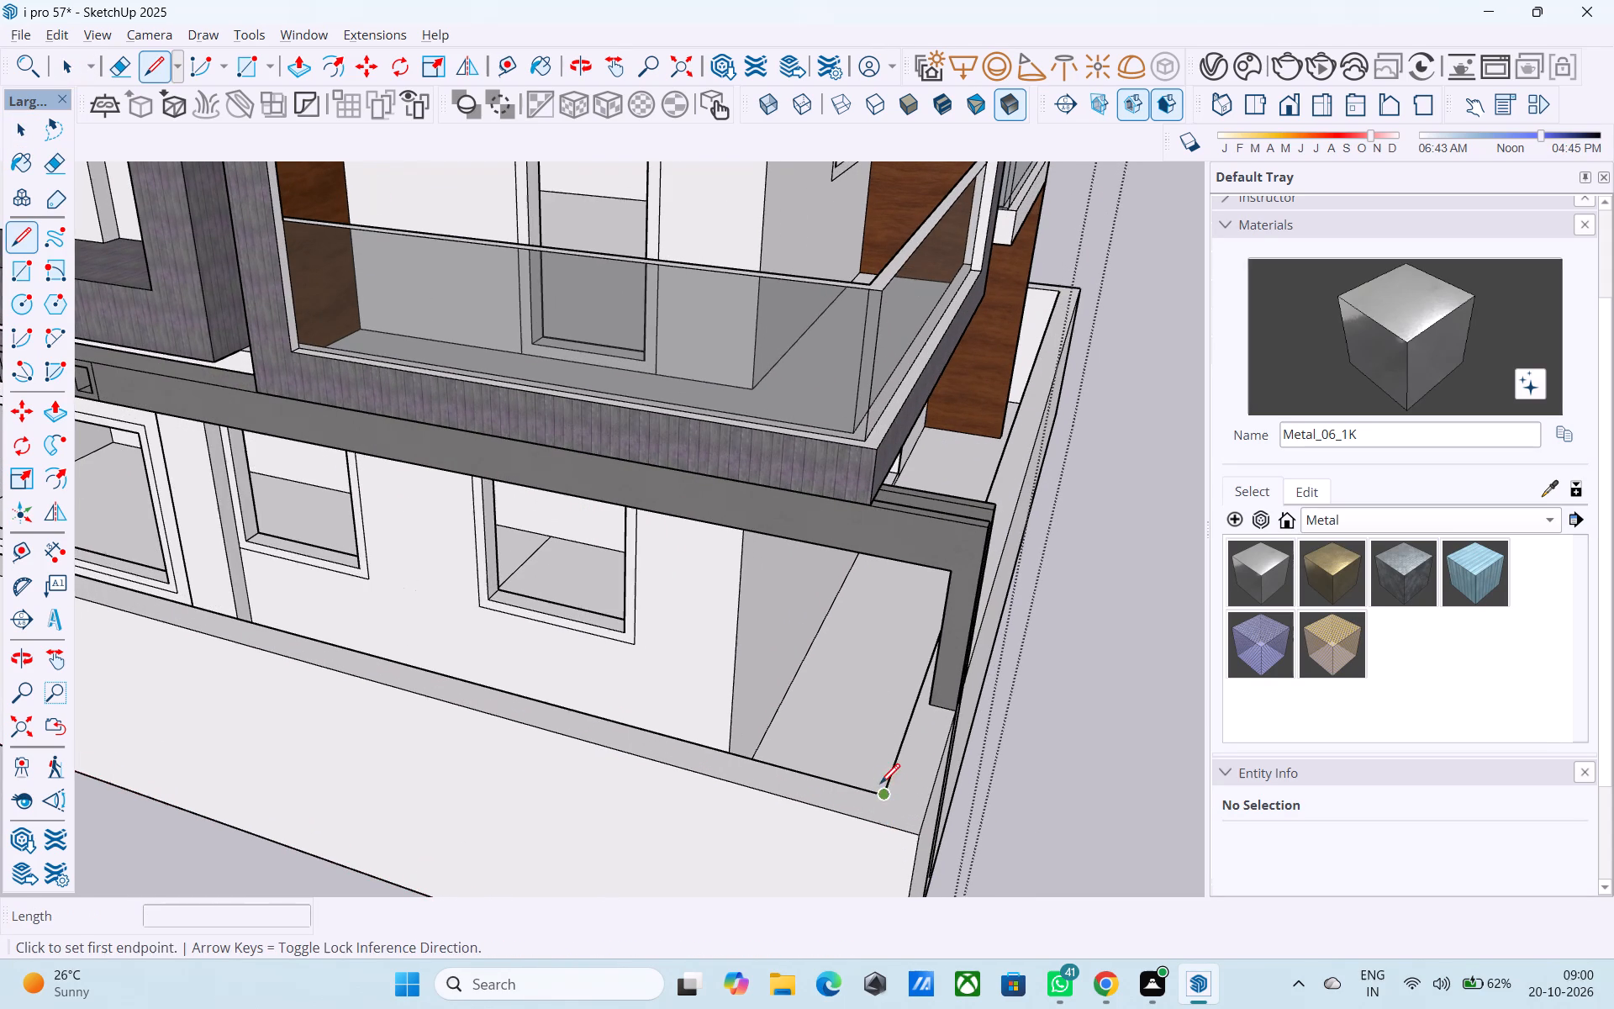
pyautogui.click(883, 790)
pyautogui.click(883, 821)
# Copy the 9" line 15' along the top of the front boundary wall, away from the corner.
pyautogui.scroll(-2, 865, 758)
pyautogui.moveTo(864, 756); pyautogui.dragTo(866, 704, button='middle')
pyautogui.moveTo(894, 663); pyautogui.dragTo(811, 854, button='middle')
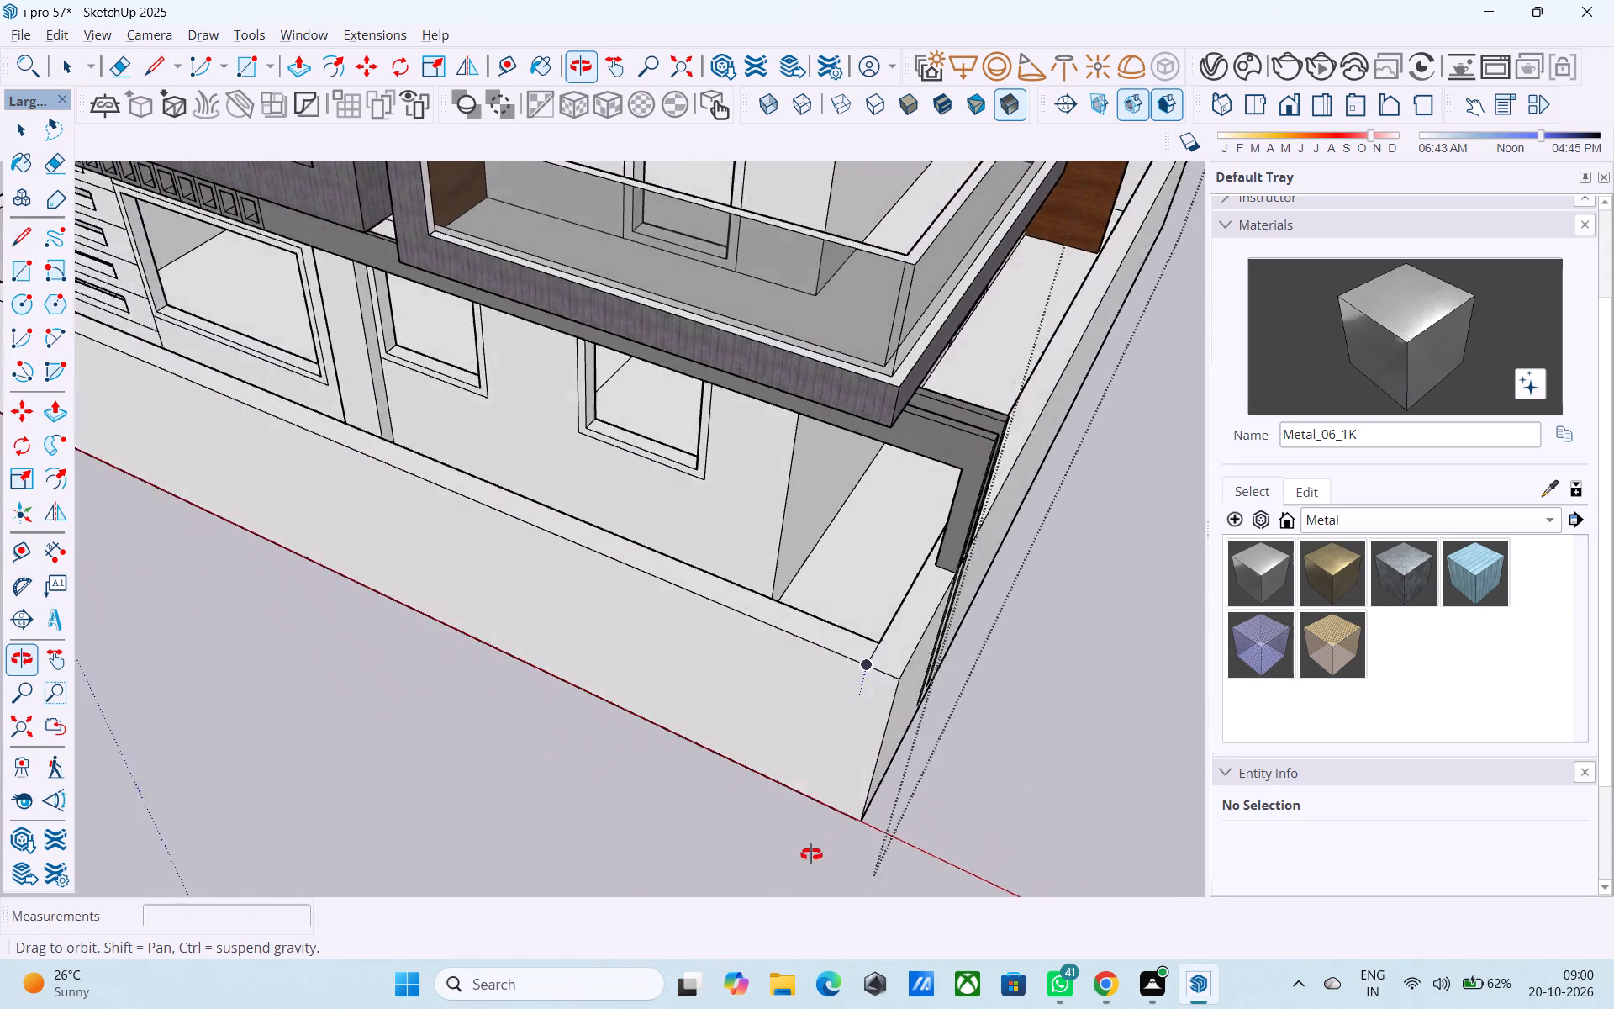
pyautogui.moveTo(811, 854); pyautogui.dragTo(810, 853, button='middle')
pyautogui.scroll(4, 841, 730)
pyautogui.press('space')
pyautogui.click(879, 639)
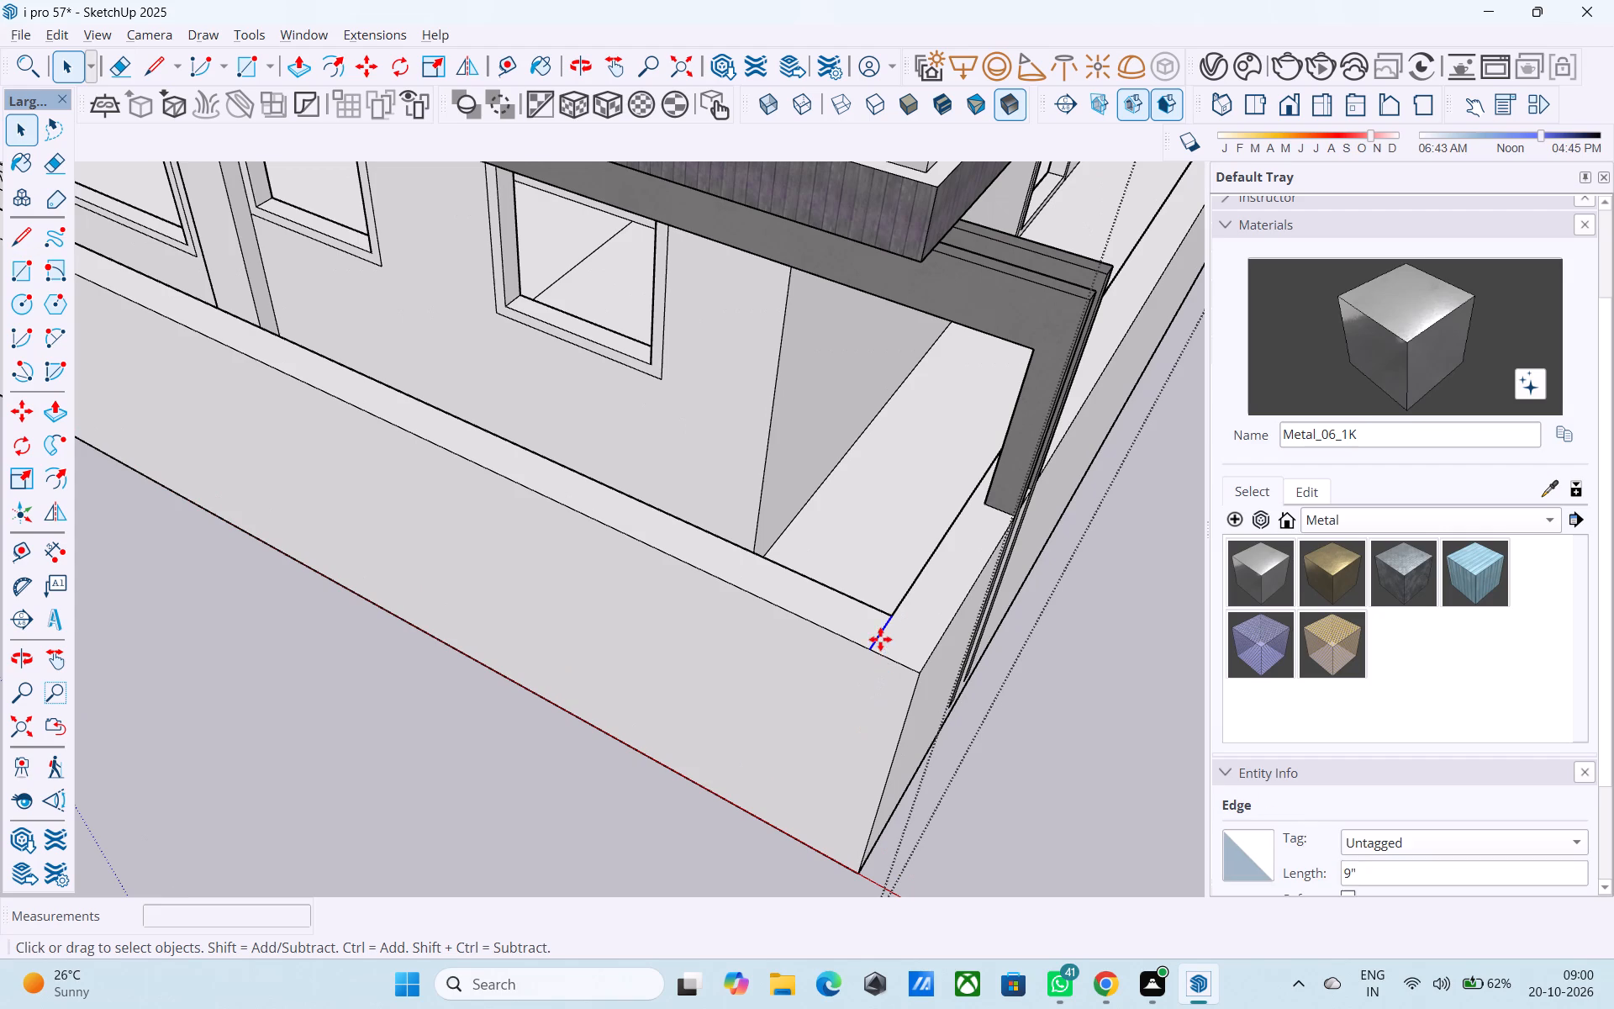
pyautogui.press('m')
pyautogui.click(868, 657)
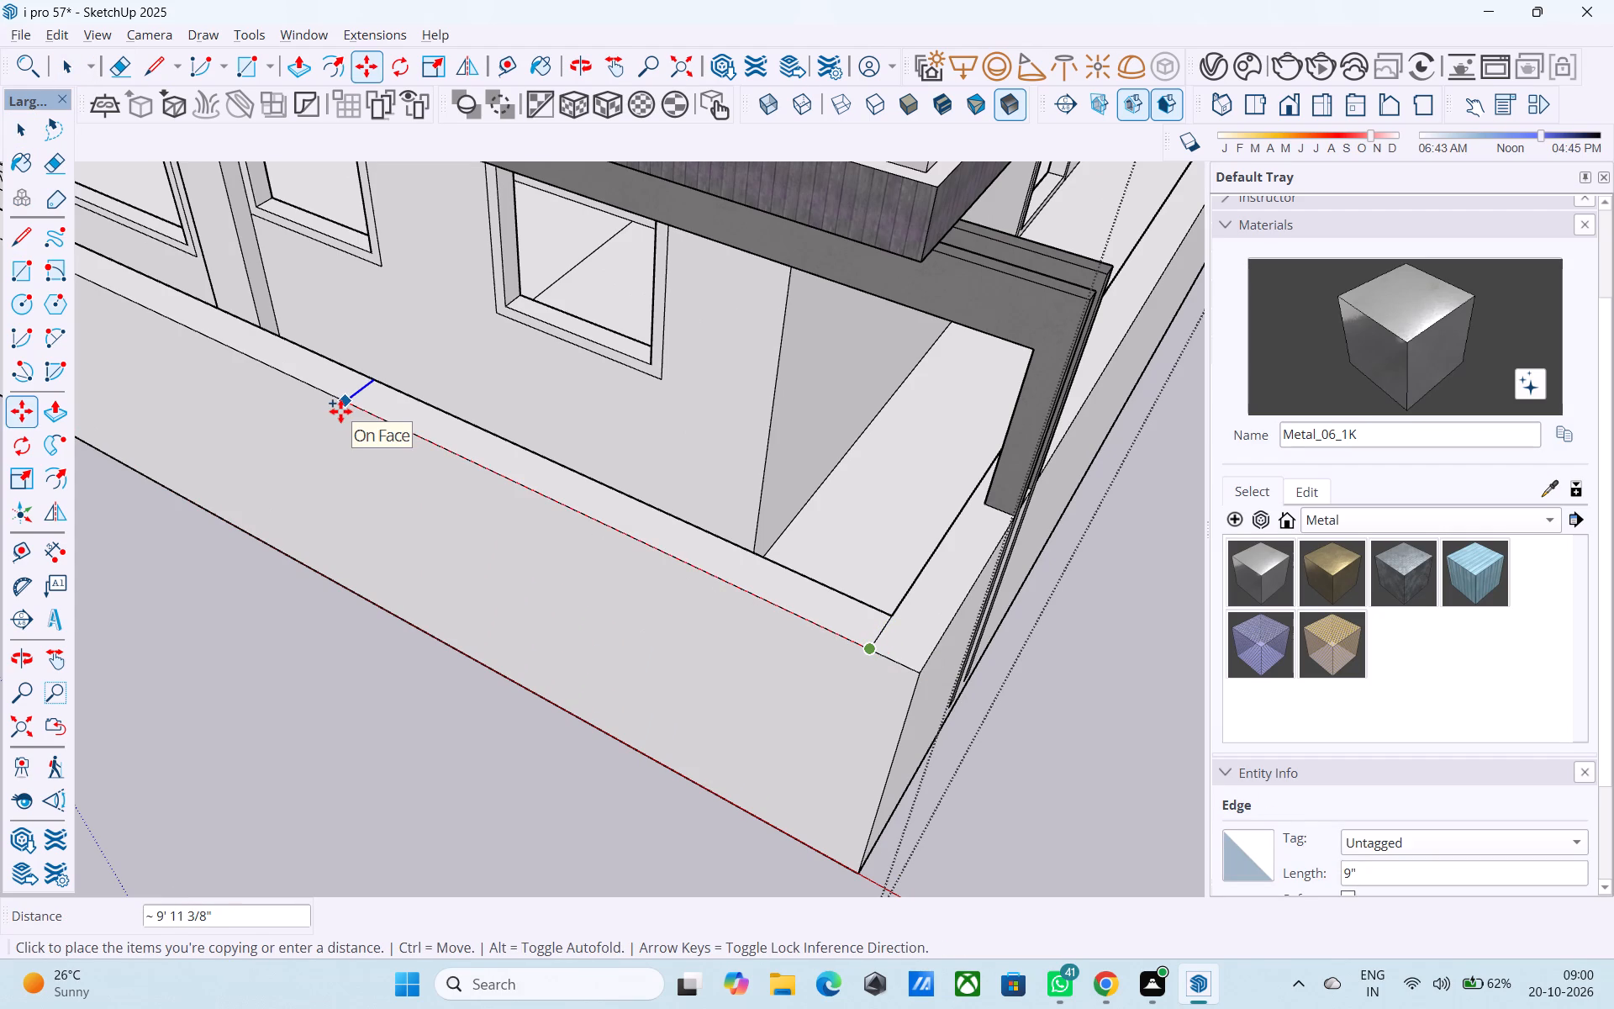
pyautogui.write("15'")
pyautogui.press('Return')
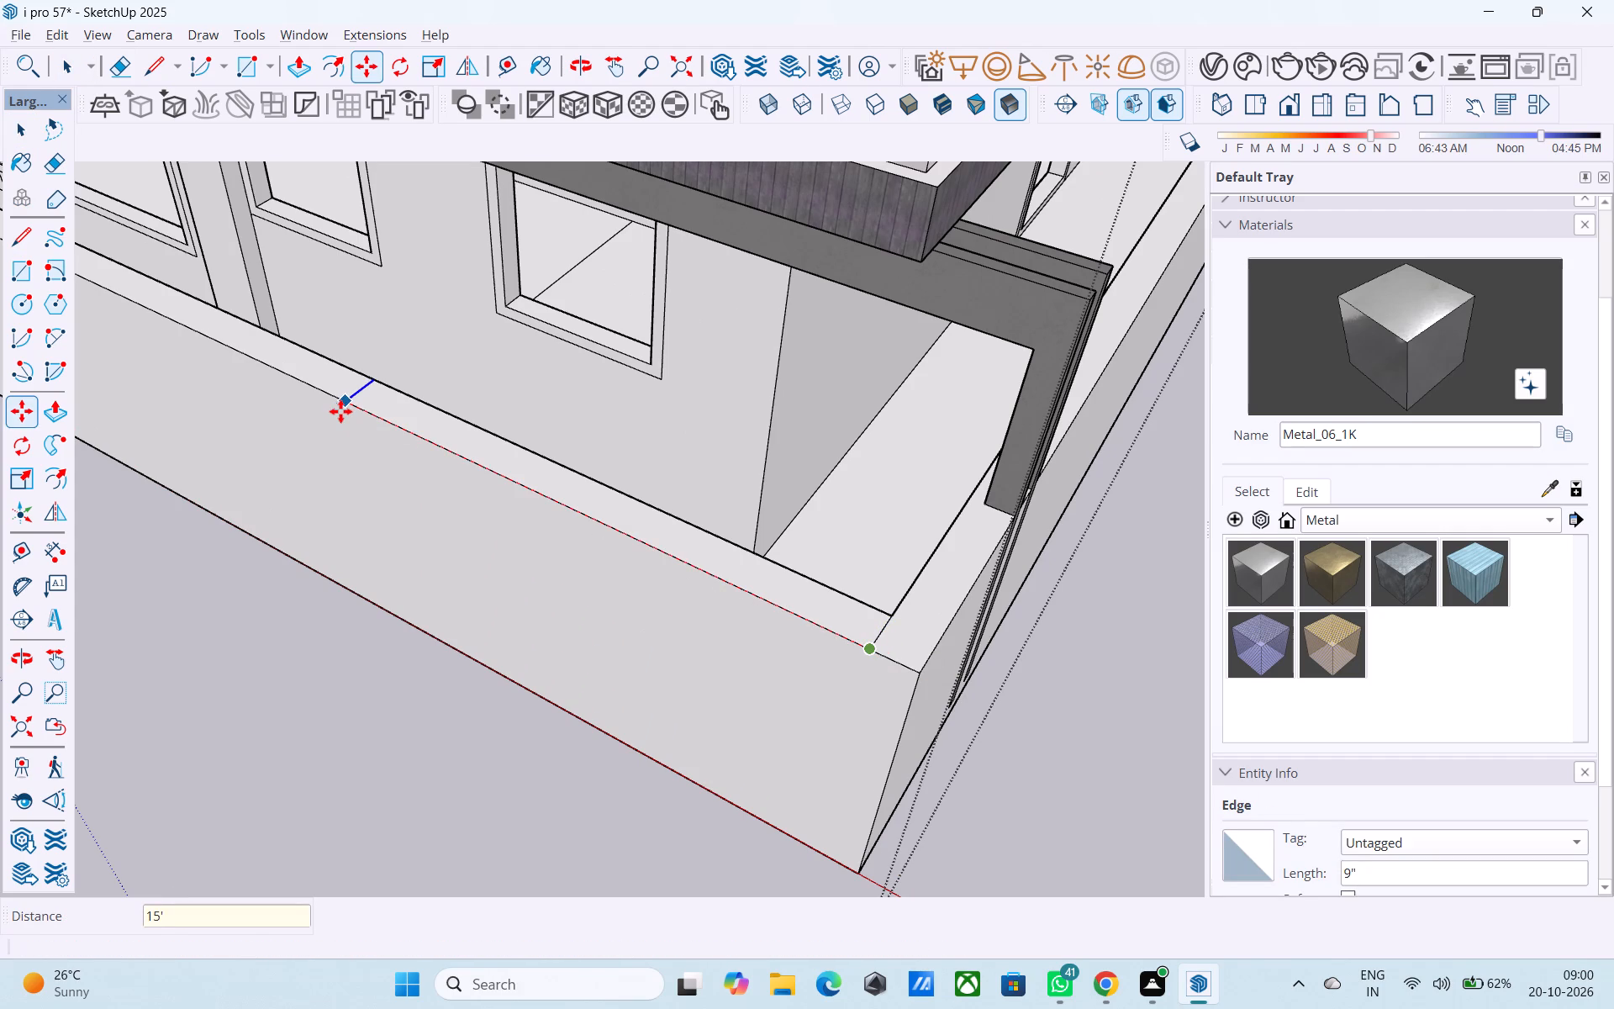
# Draw 5' 6" edges down the front wall's outer face from both 9" lines to the wall's base.
pyautogui.scroll(-6, 451, 400)
pyautogui.moveTo(588, 445); pyautogui.dragTo(625, 359, button='middle')
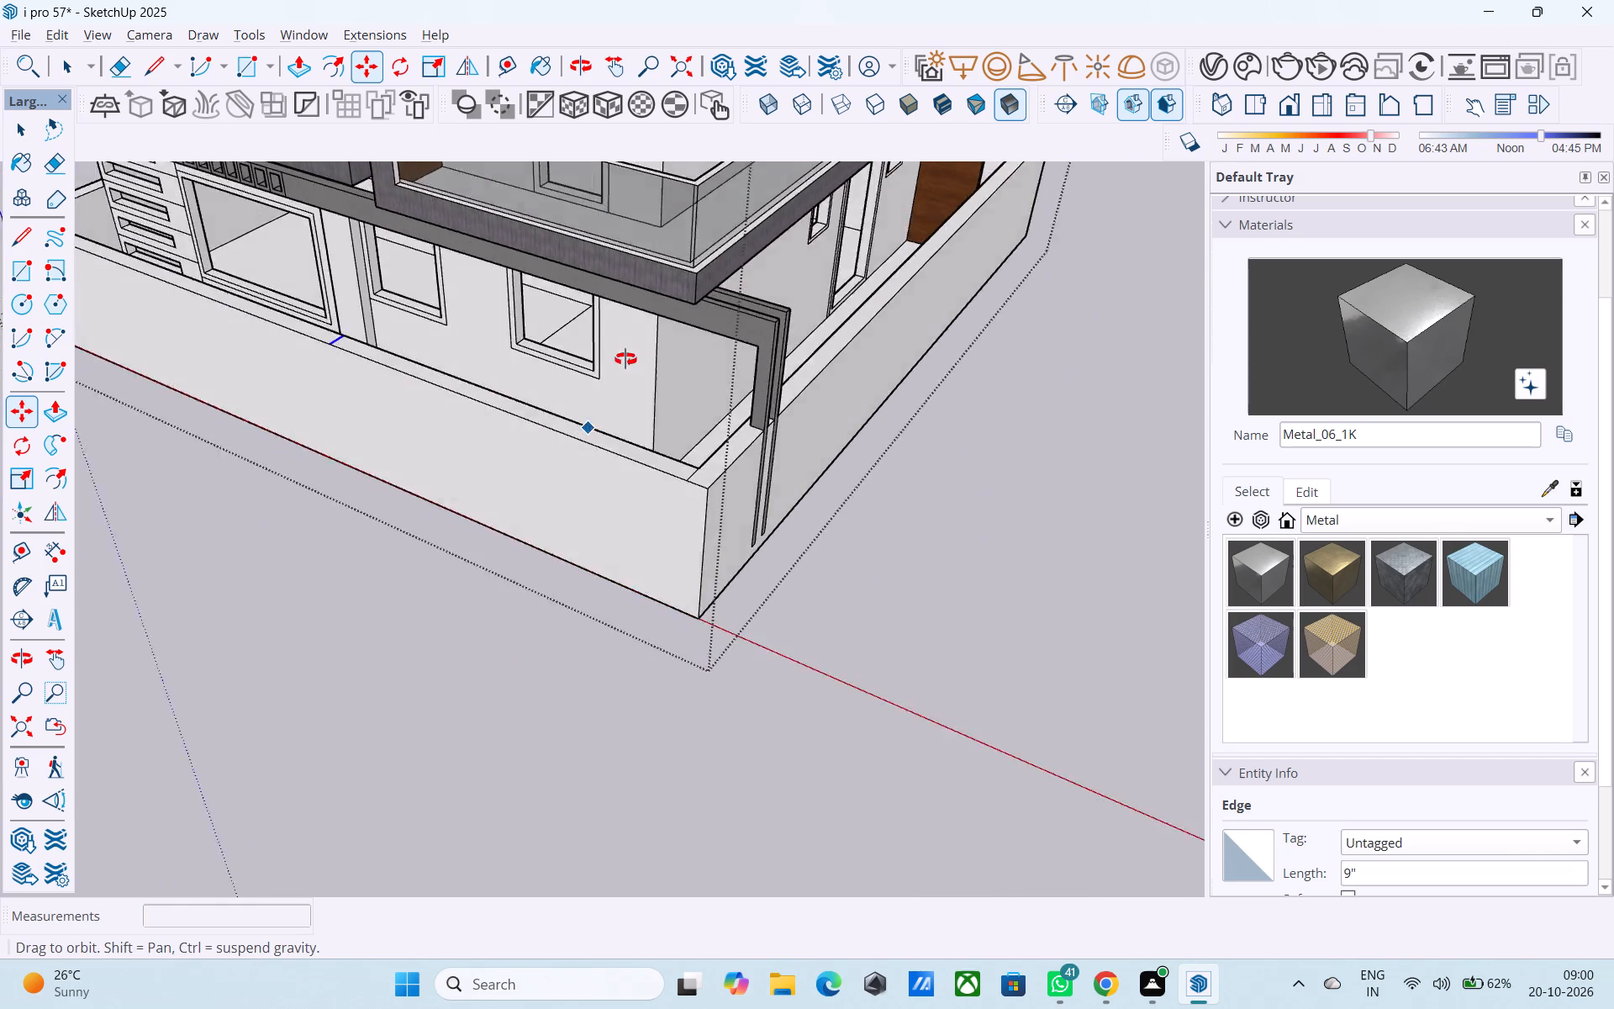
pyautogui.moveTo(625, 359); pyautogui.dragTo(692, 315, button='middle')
pyautogui.scroll(-8, 584, 469)
pyautogui.moveTo(451, 348); pyautogui.dragTo(457, 232, button='middle')
pyautogui.scroll(5, 460, 230)
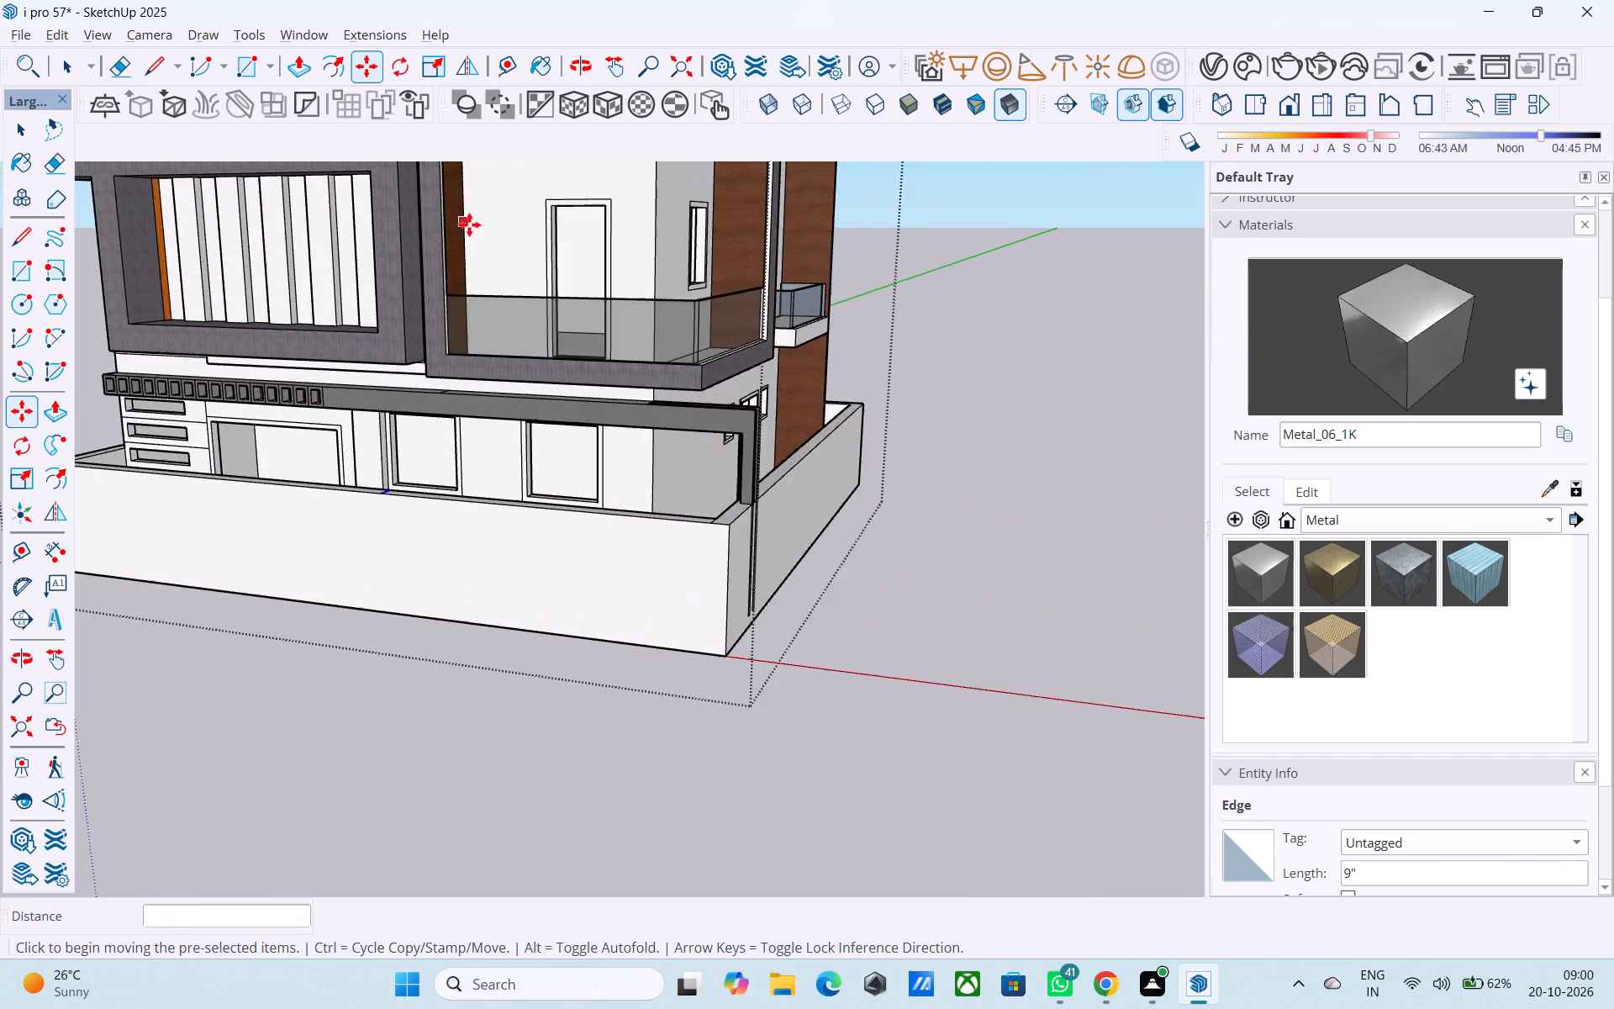
pyautogui.scroll(3, 469, 225)
pyautogui.scroll(-2, 456, 288)
pyautogui.moveTo(456, 298); pyautogui.dragTo(490, 399, button='middle')
pyautogui.scroll(3, 307, 671)
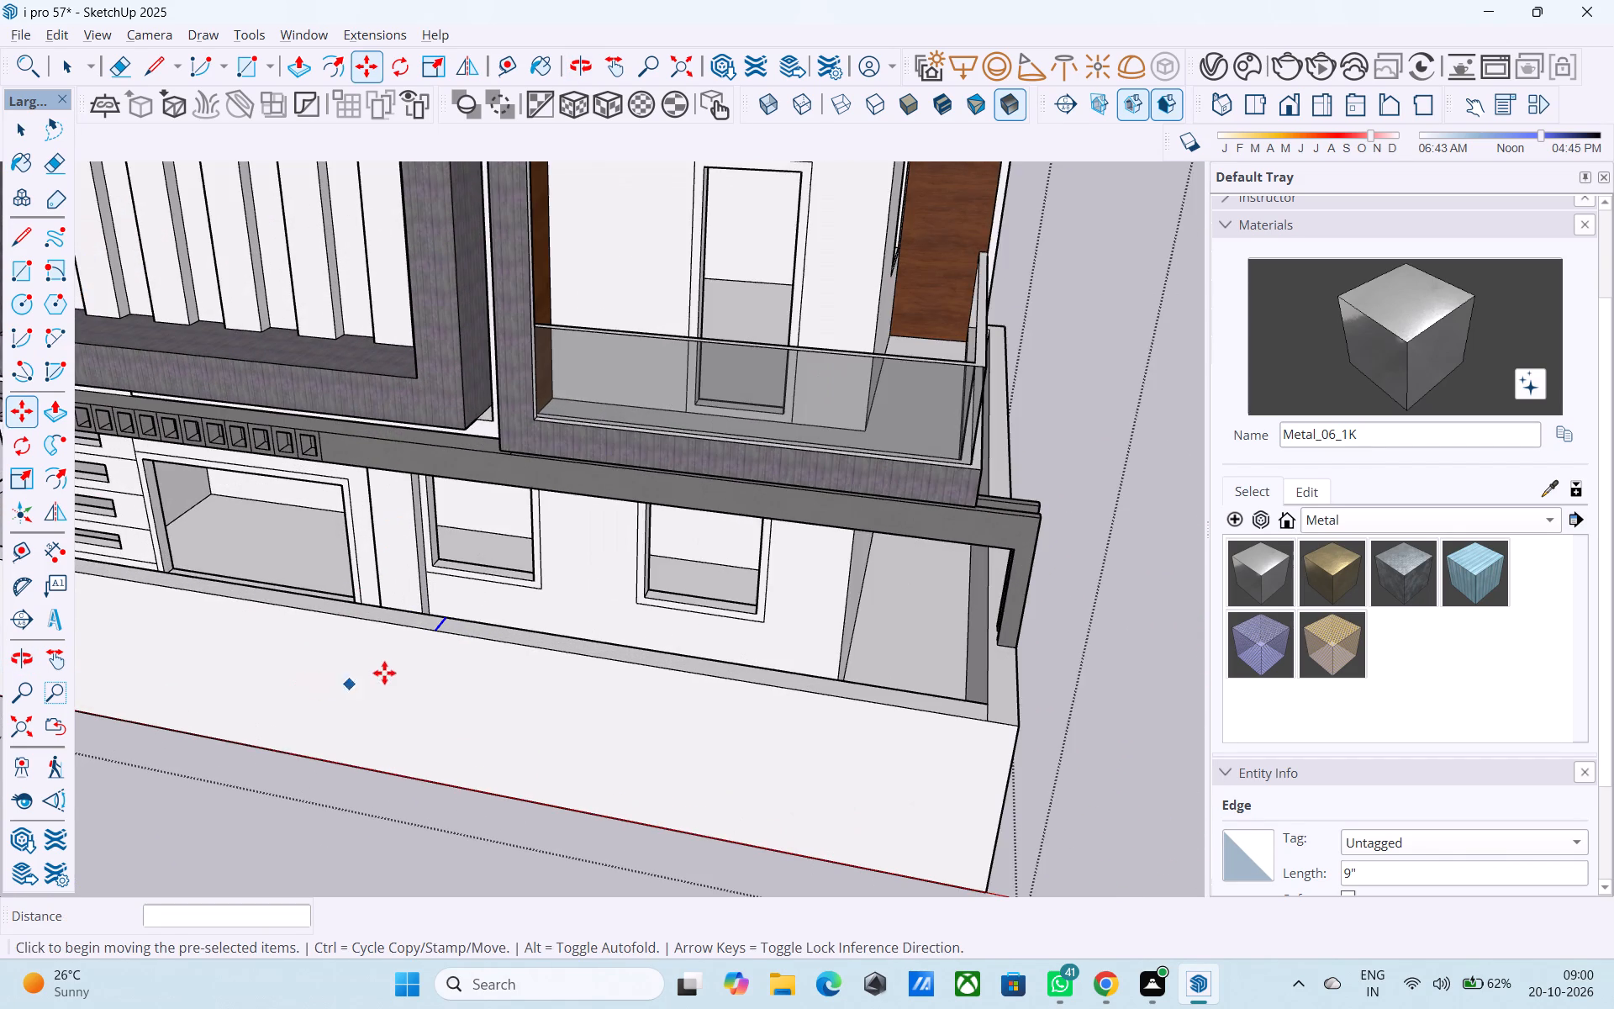
pyautogui.scroll(1, 384, 672)
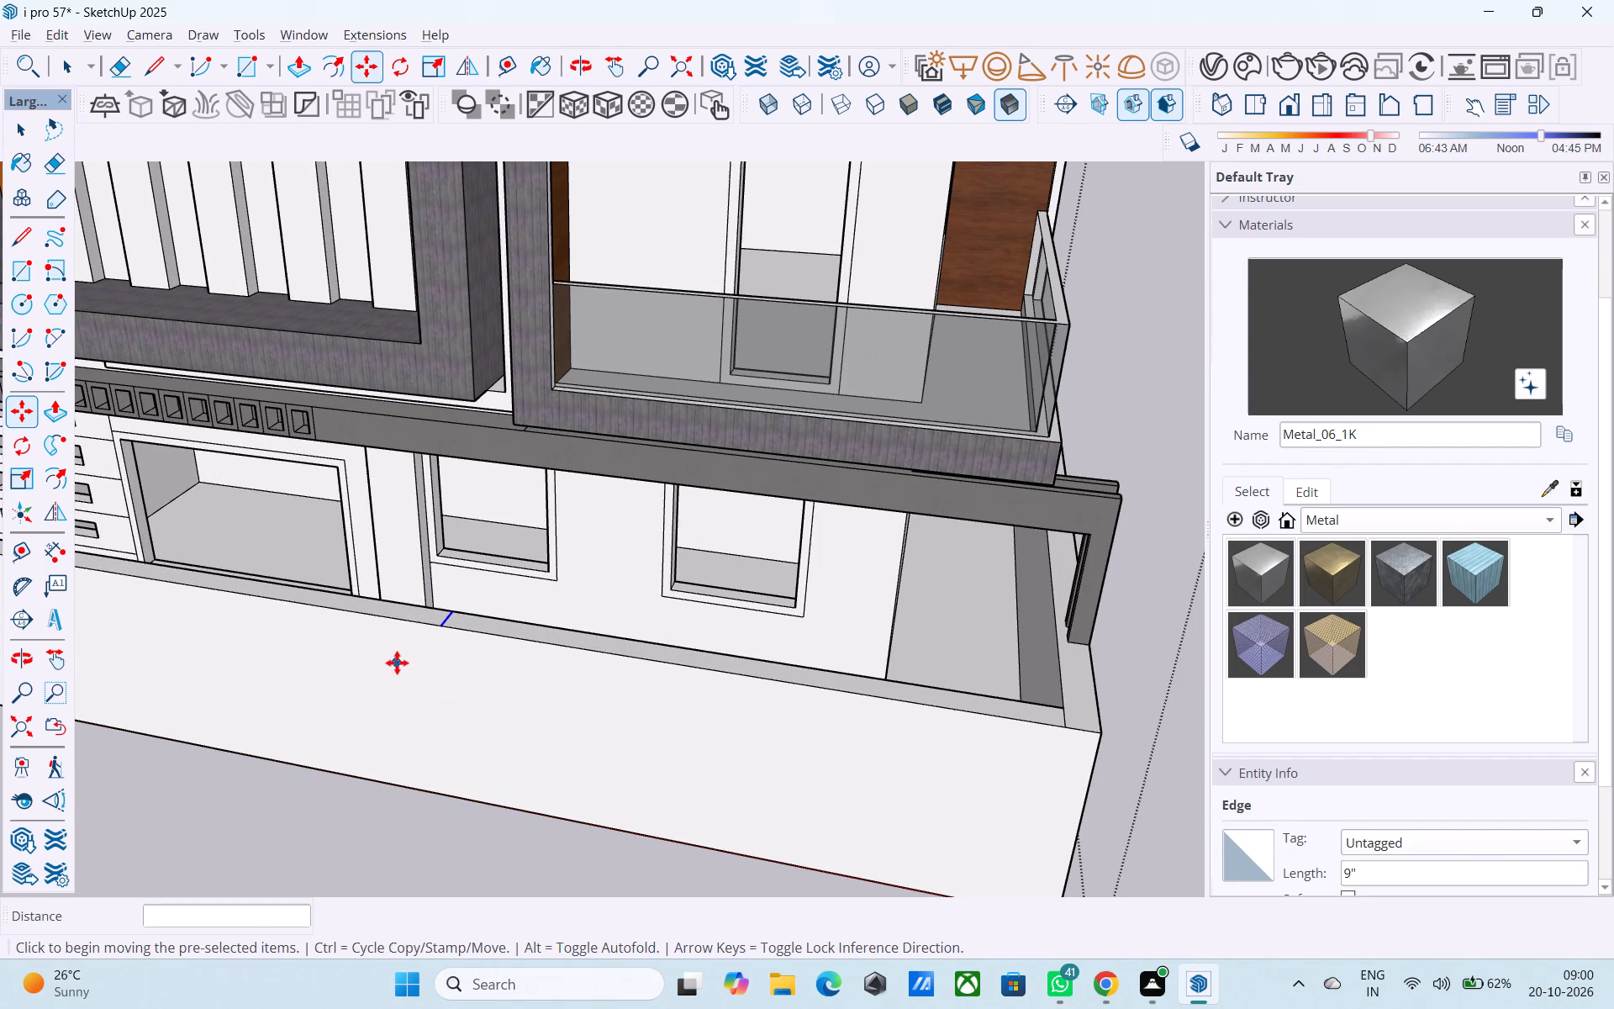
pyautogui.press('l')
pyautogui.click(442, 631)
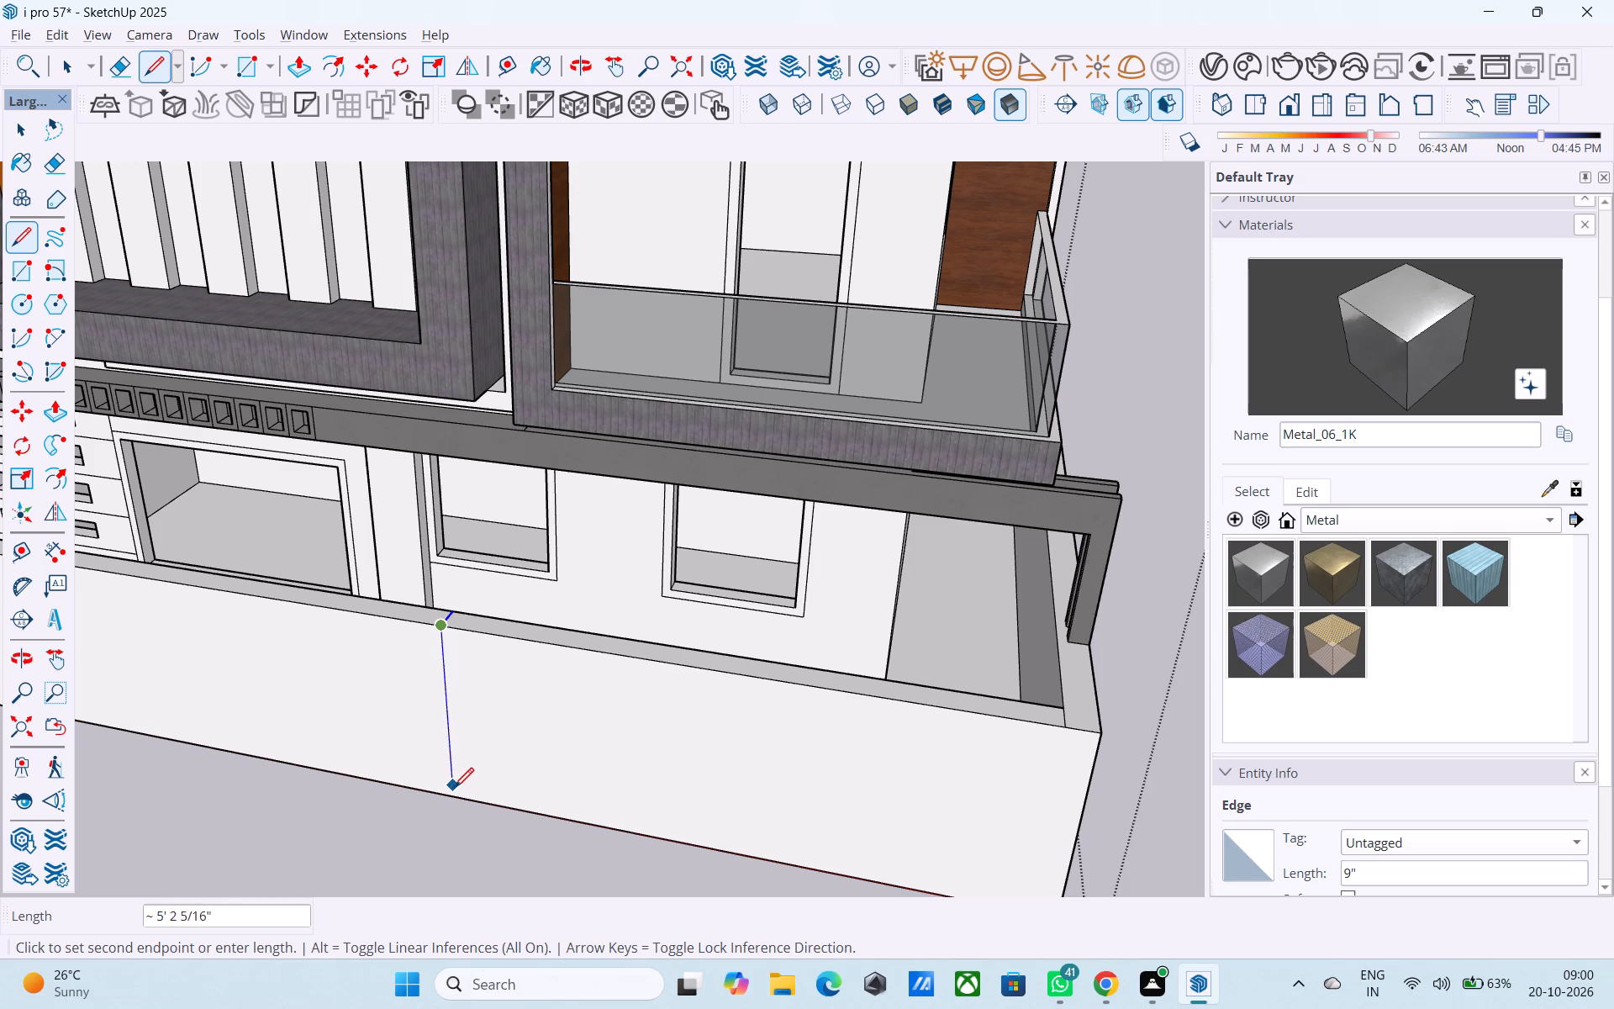
pyautogui.click(459, 797)
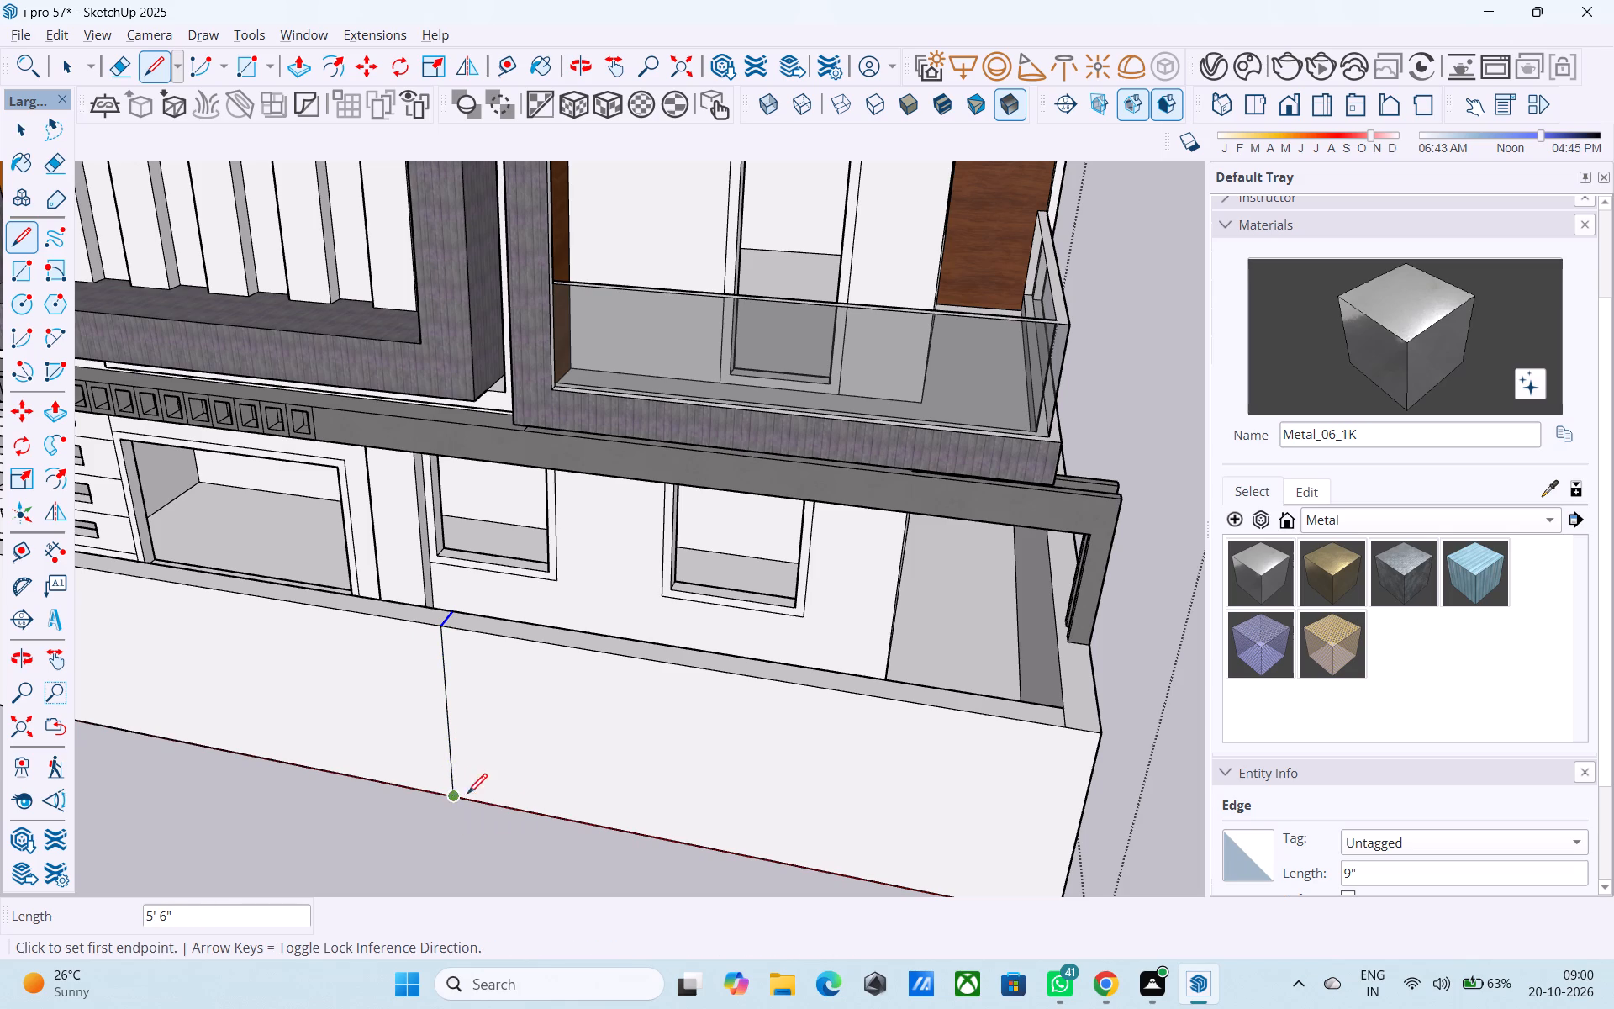
pyautogui.click(1068, 732)
pyautogui.scroll(-5, 846, 597)
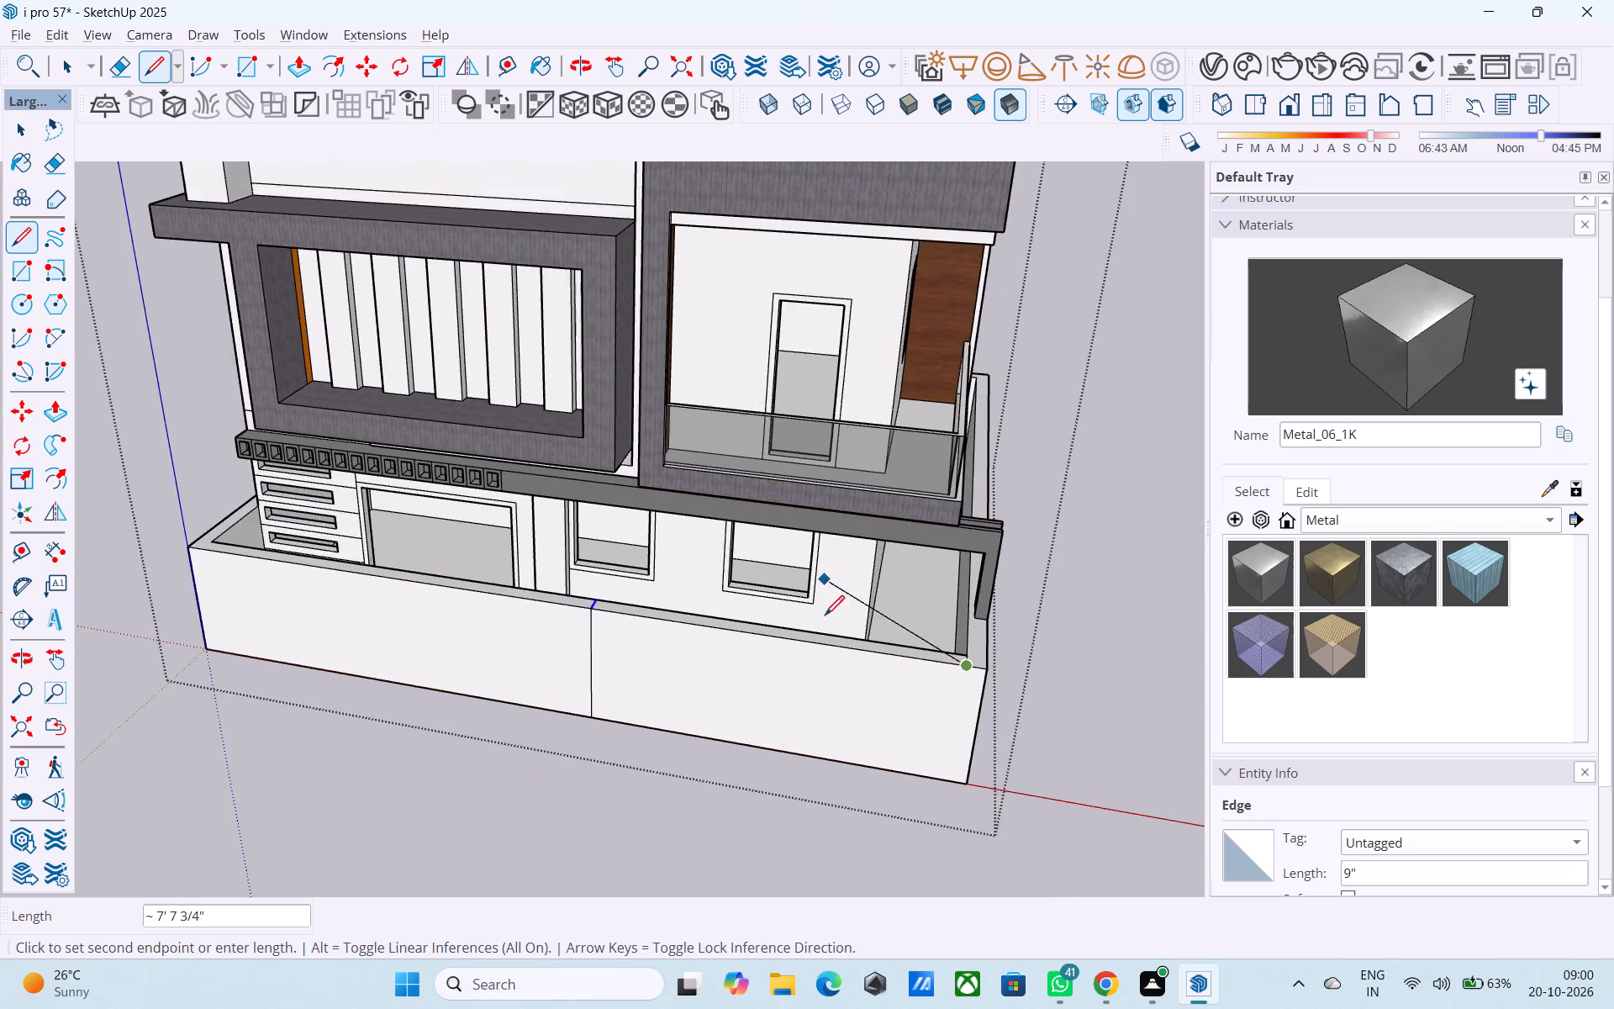
pyautogui.scroll(6, 852, 749)
pyautogui.click(984, 790)
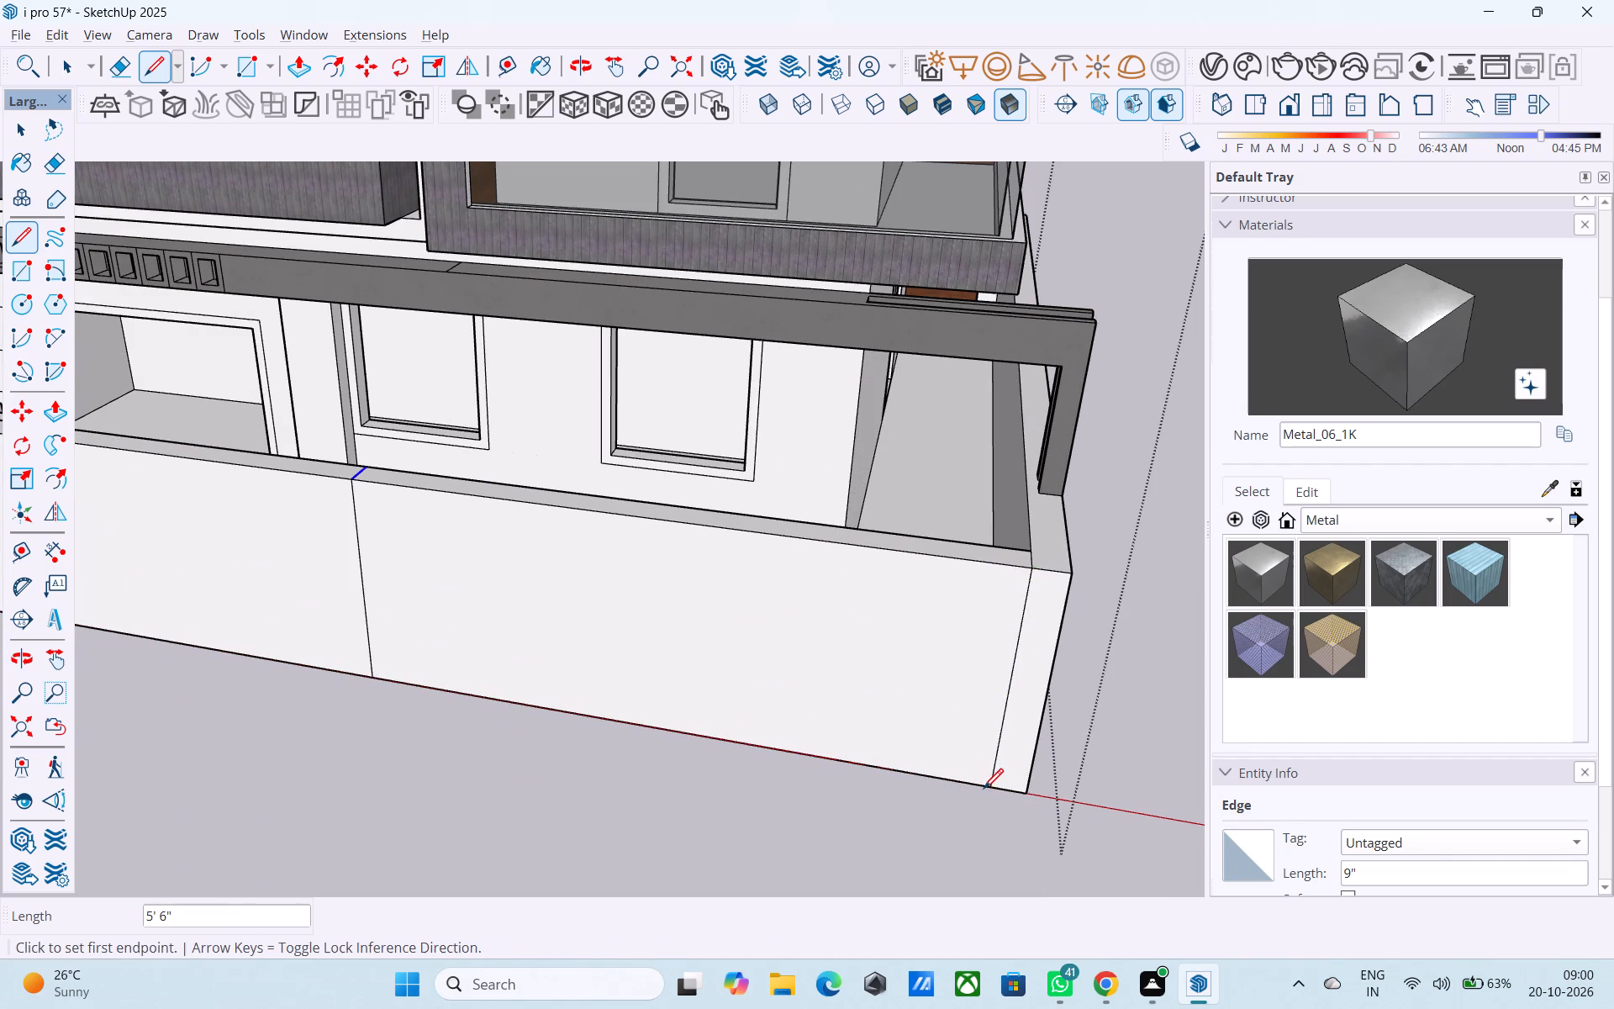
# Push the top face of the 15' front wall section down 5' to form a gate opening.
pyautogui.moveTo(973, 784); pyautogui.dragTo(969, 815, button='middle')
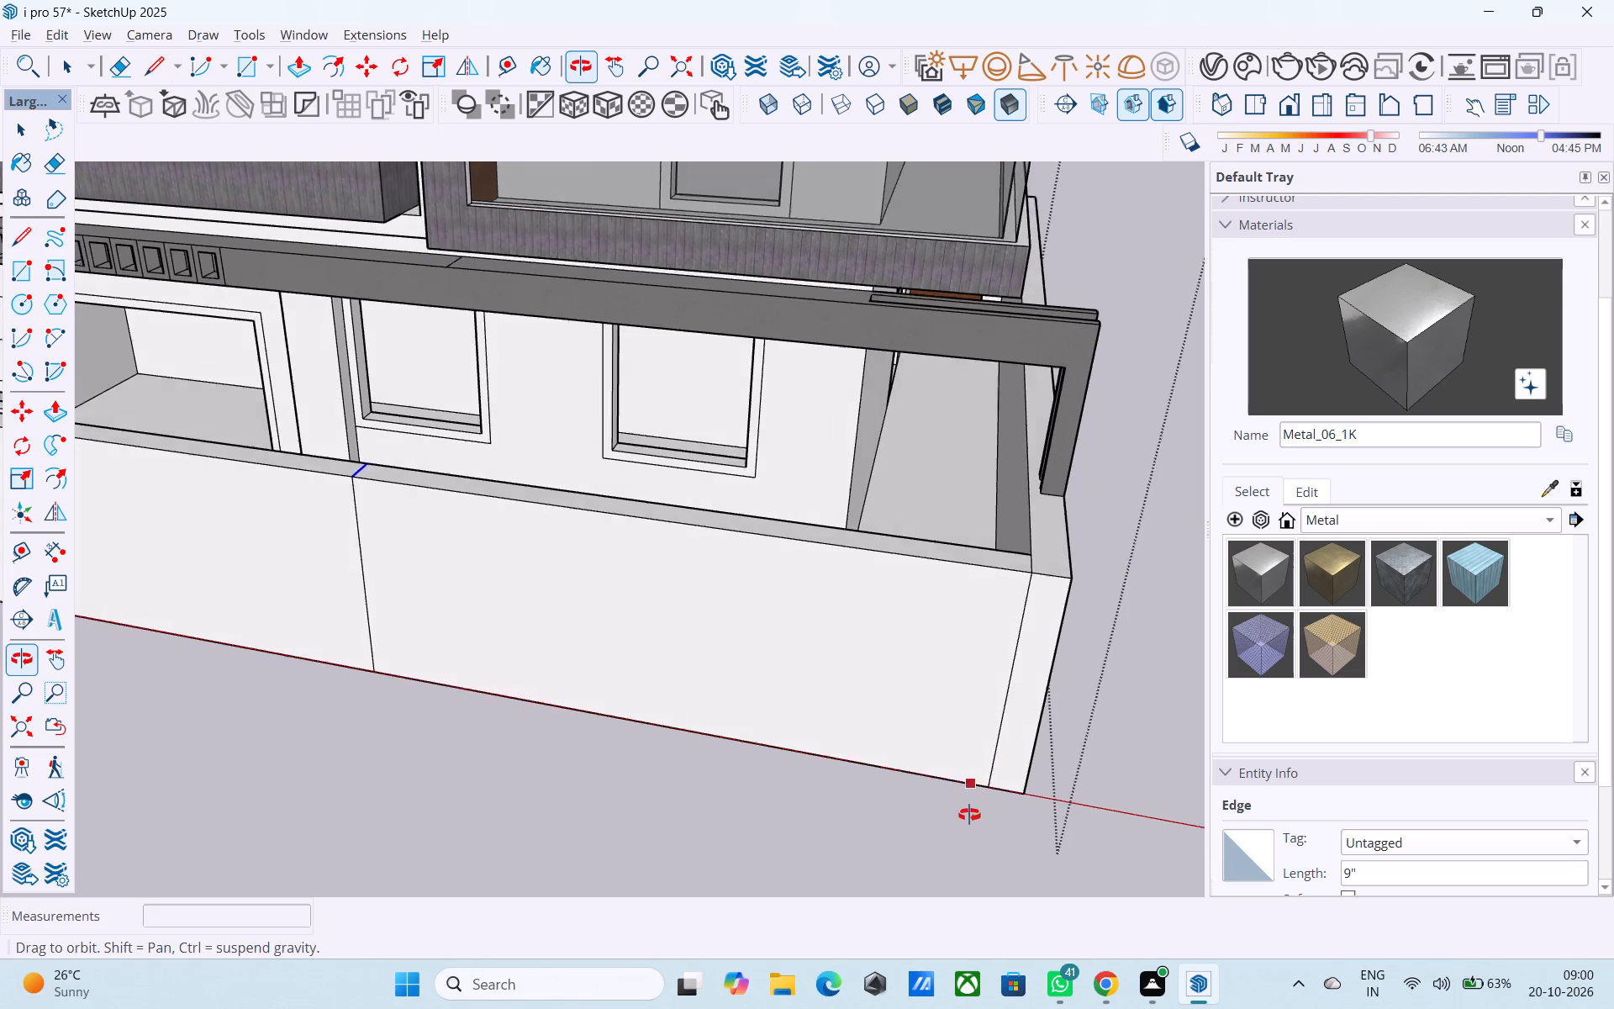
pyautogui.moveTo(969, 815); pyautogui.dragTo(948, 800, button='middle')
pyautogui.scroll(3, 790, 563)
pyautogui.press('space')
pyautogui.click(765, 522)
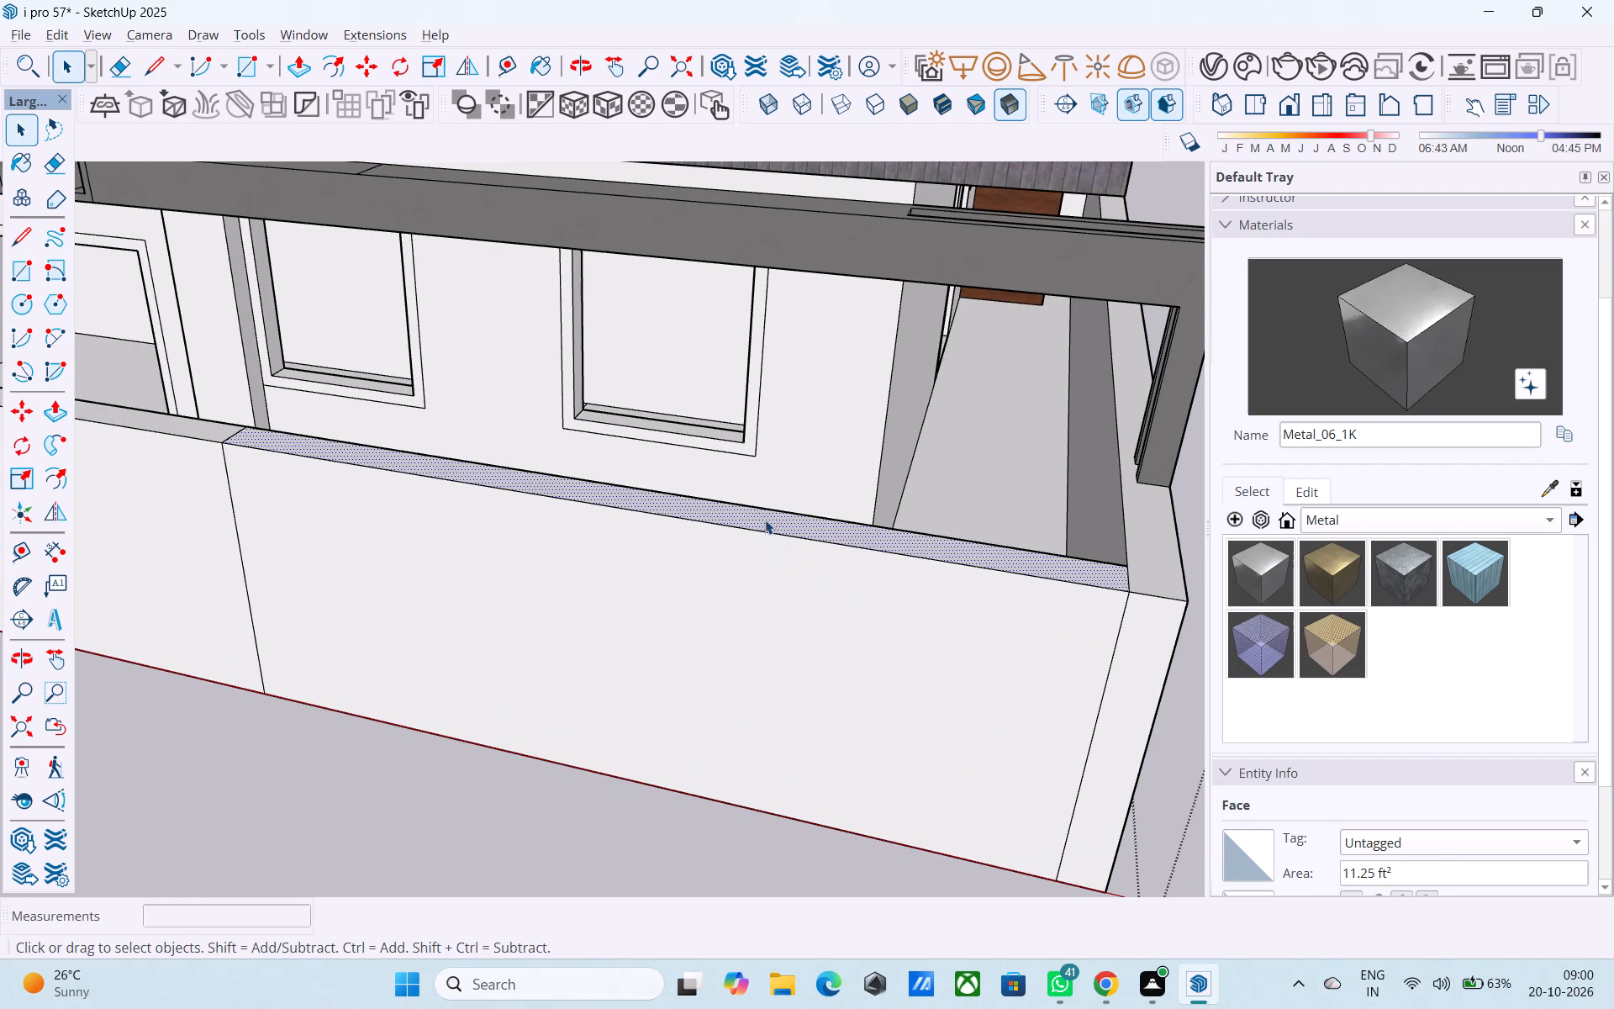
pyautogui.press('p')
pyautogui.click(765, 518)
pyautogui.scroll(-4, 630, 769)
pyautogui.click(536, 795)
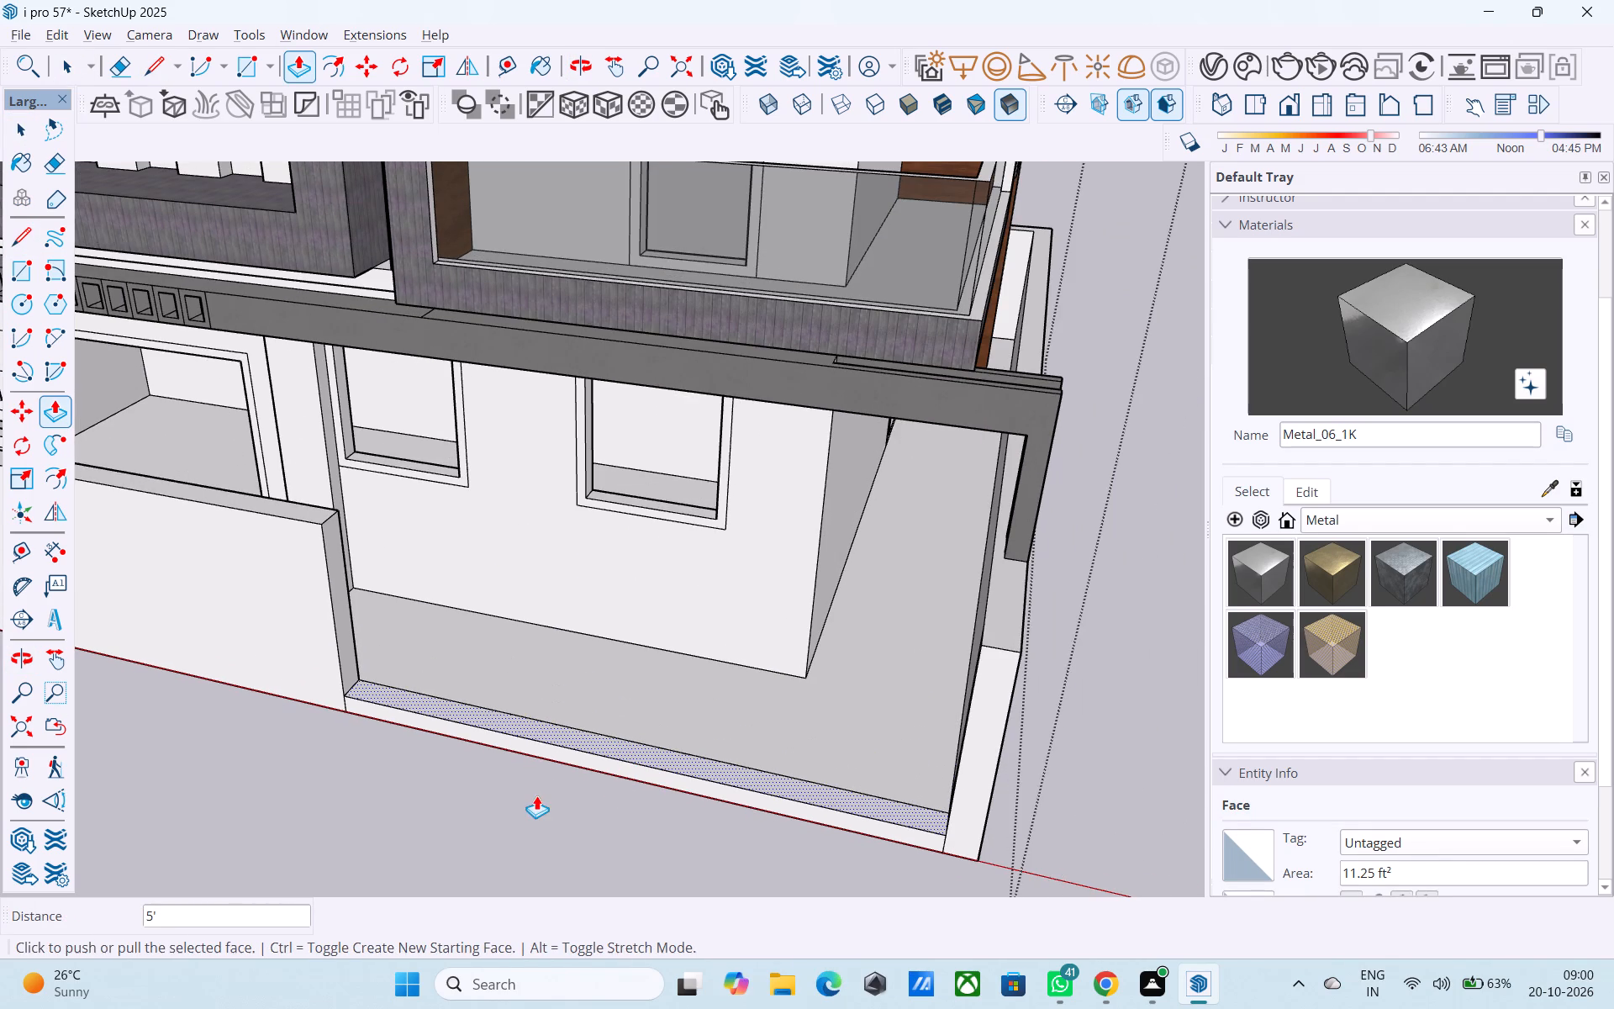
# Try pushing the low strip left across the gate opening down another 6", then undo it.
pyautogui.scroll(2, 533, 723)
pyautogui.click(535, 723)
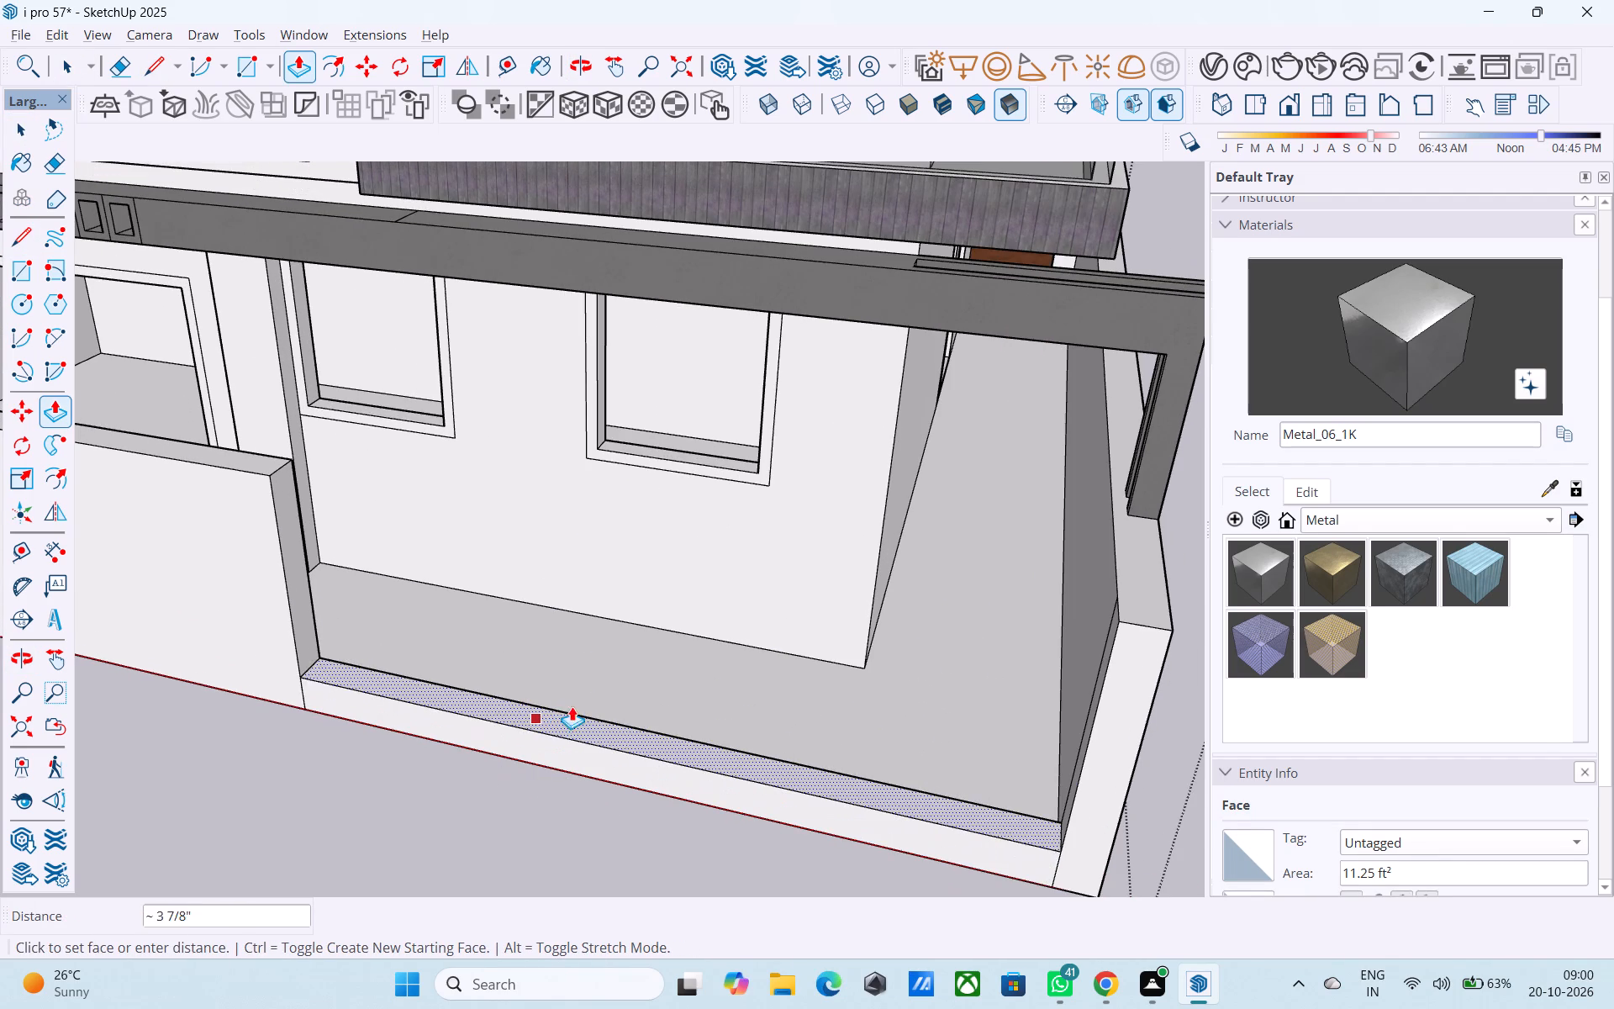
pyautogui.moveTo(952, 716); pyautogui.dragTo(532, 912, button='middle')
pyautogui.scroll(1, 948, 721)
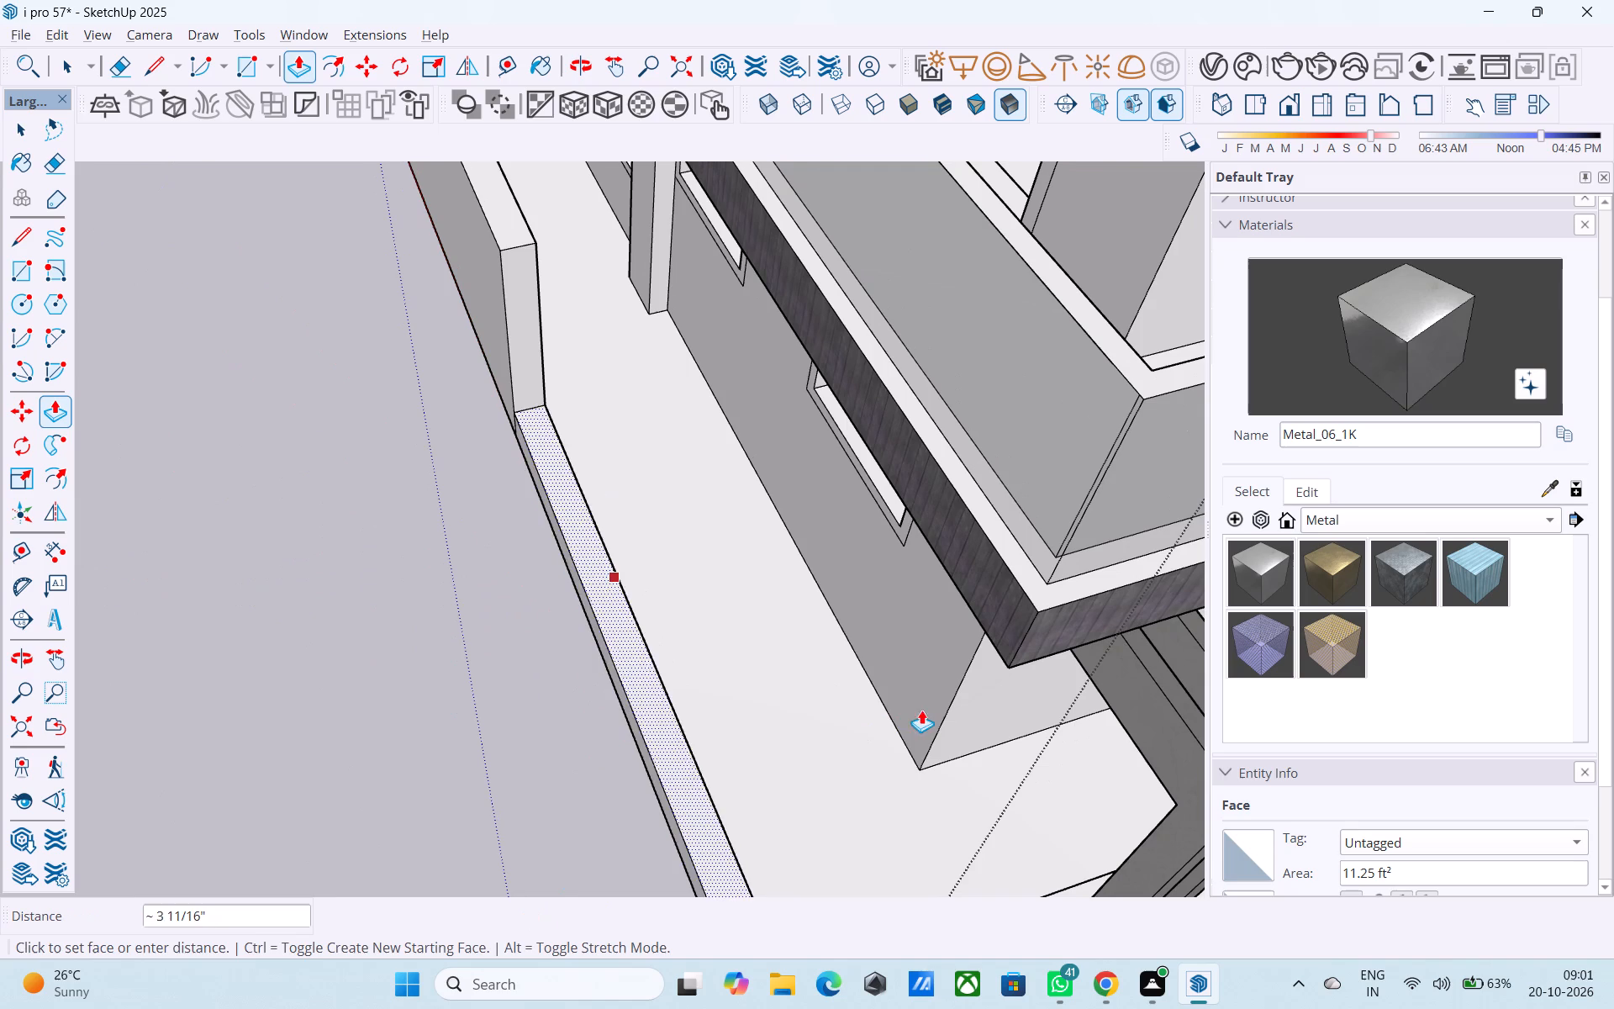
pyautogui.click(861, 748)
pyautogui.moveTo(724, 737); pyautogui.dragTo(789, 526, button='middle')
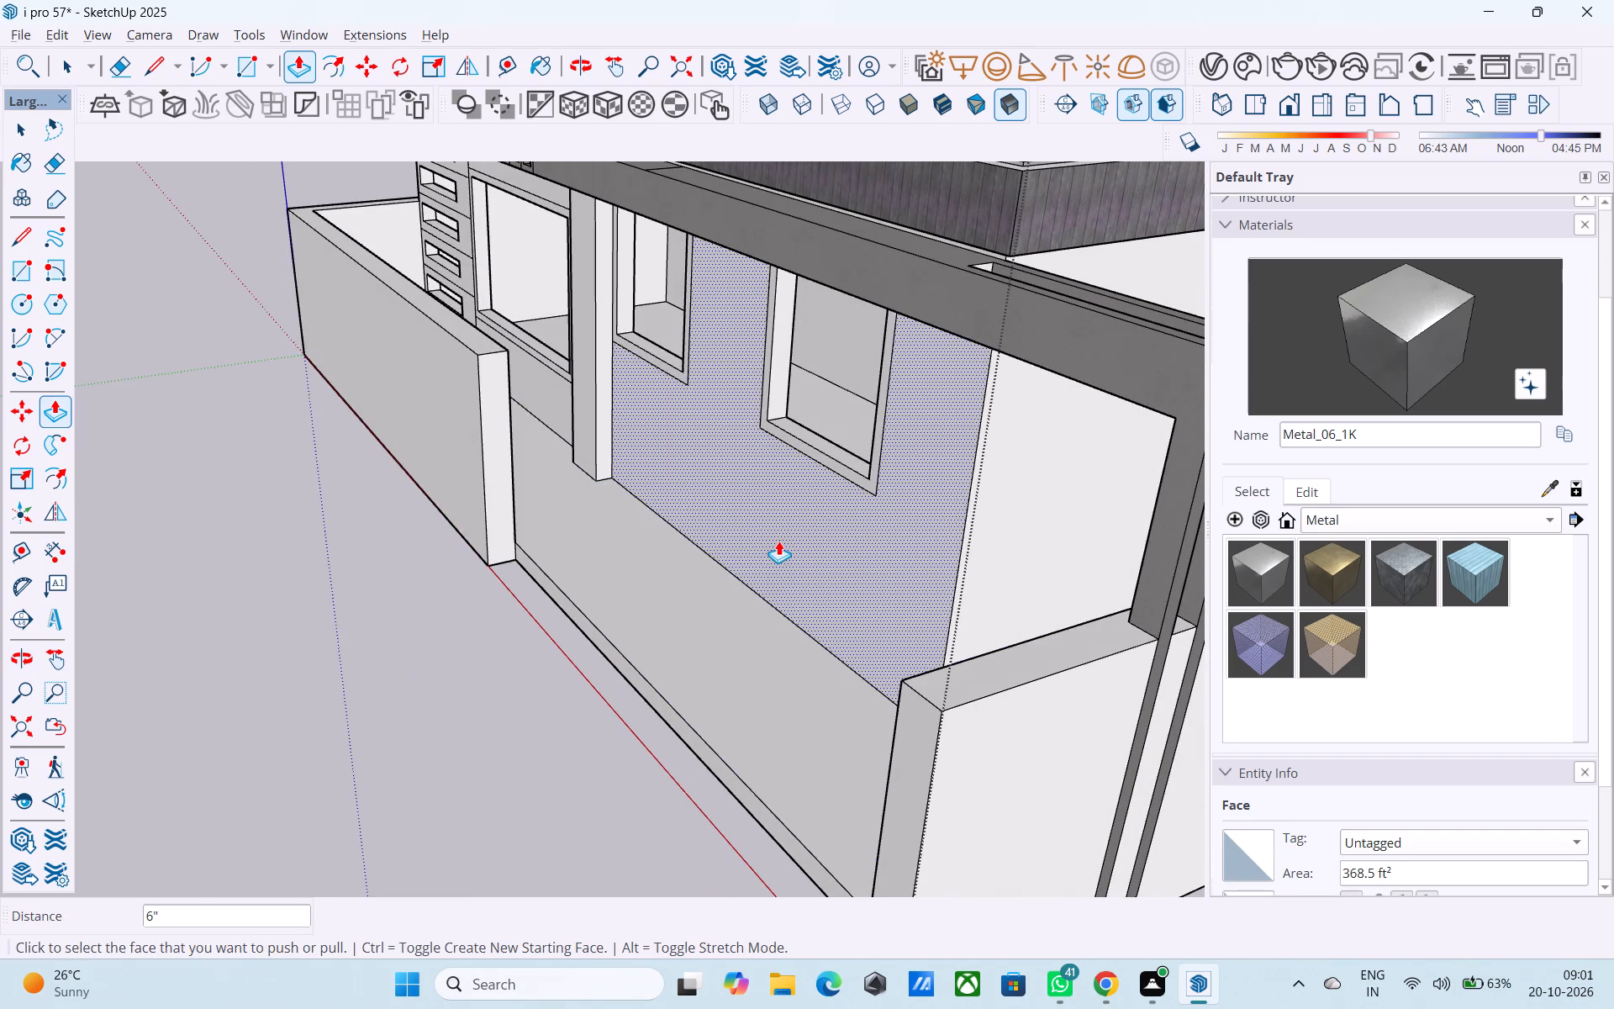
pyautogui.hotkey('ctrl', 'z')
# Examine the front boundary wall's gate opening, its low base strip and the adjoining wall ends.
pyautogui.scroll(-5, 690, 600)
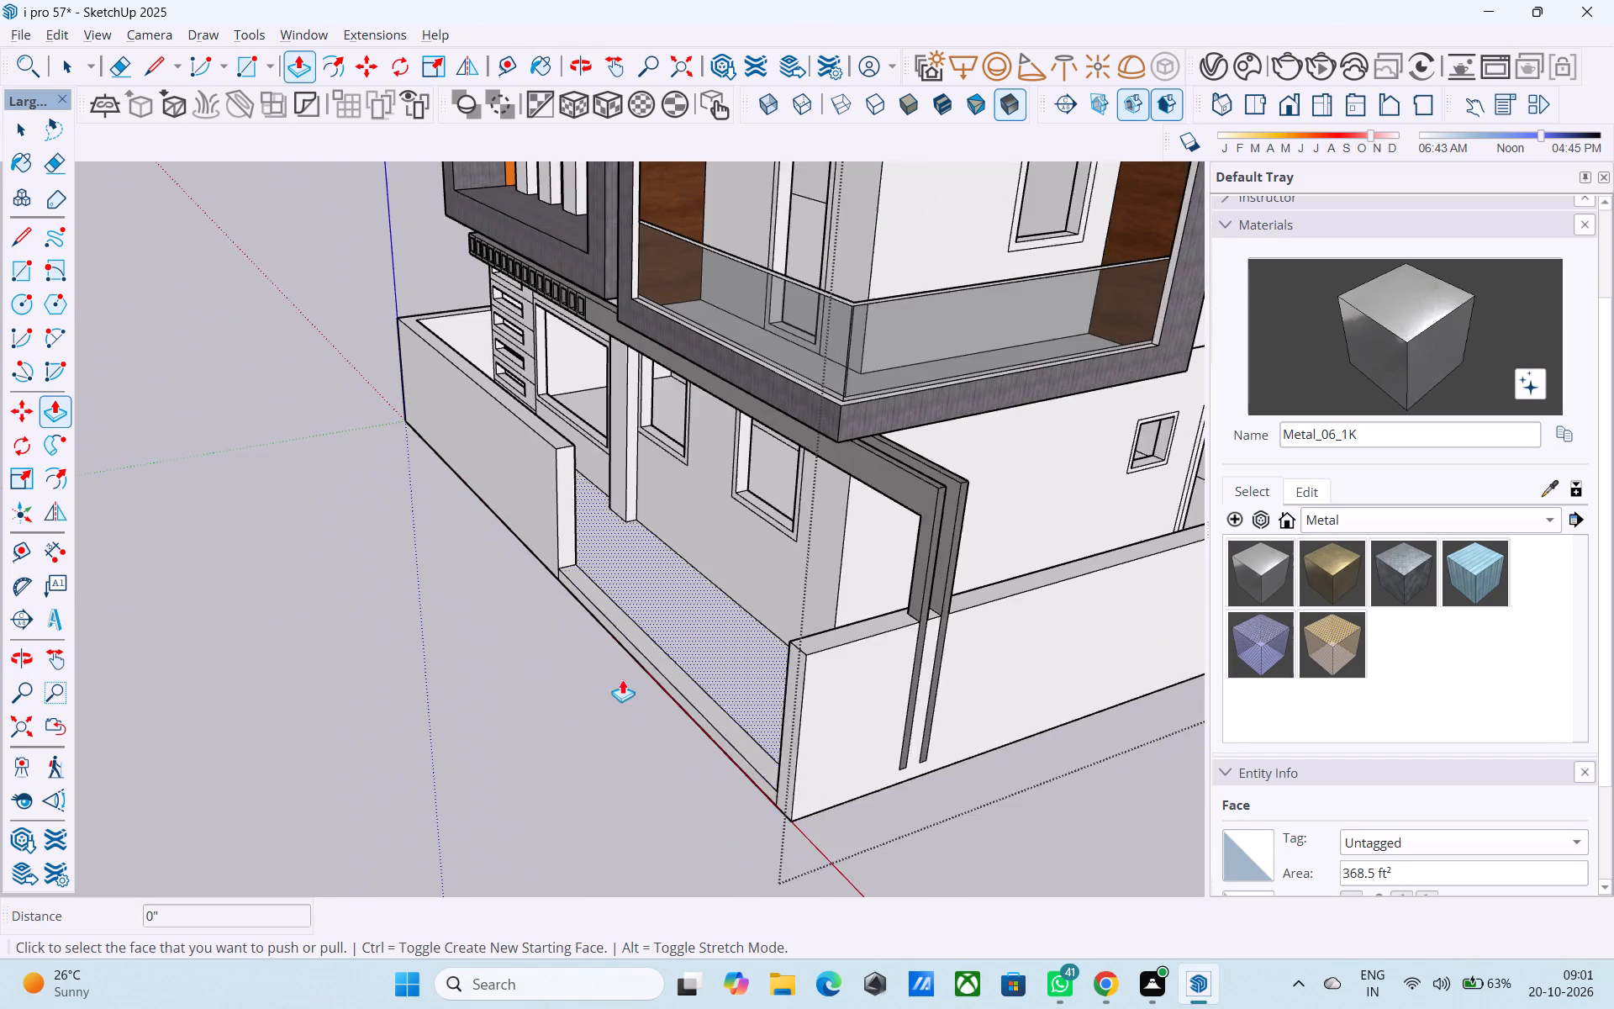
pyautogui.scroll(1, 505, 727)
pyautogui.scroll(-5, 564, 320)
pyautogui.moveTo(358, 607); pyautogui.dragTo(359, 532, button='middle')
pyautogui.scroll(7, 583, 368)
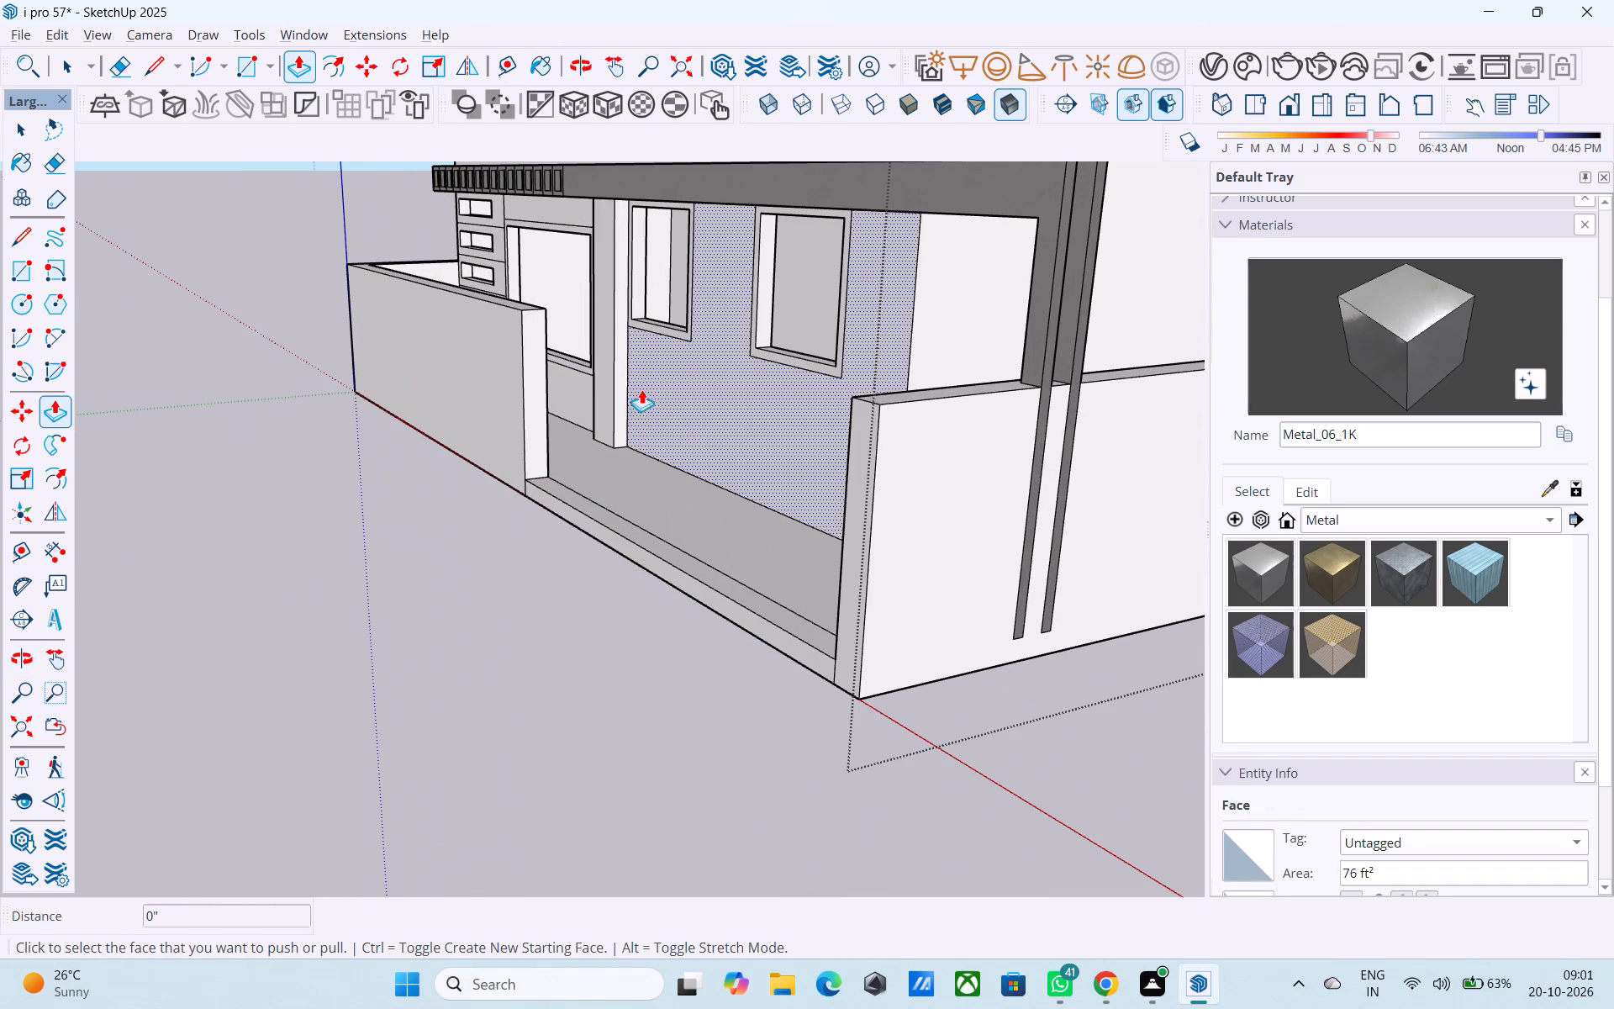
pyautogui.scroll(1, 641, 389)
pyautogui.scroll(-2, 637, 393)
pyautogui.moveTo(629, 396); pyautogui.dragTo(662, 422, button='middle')
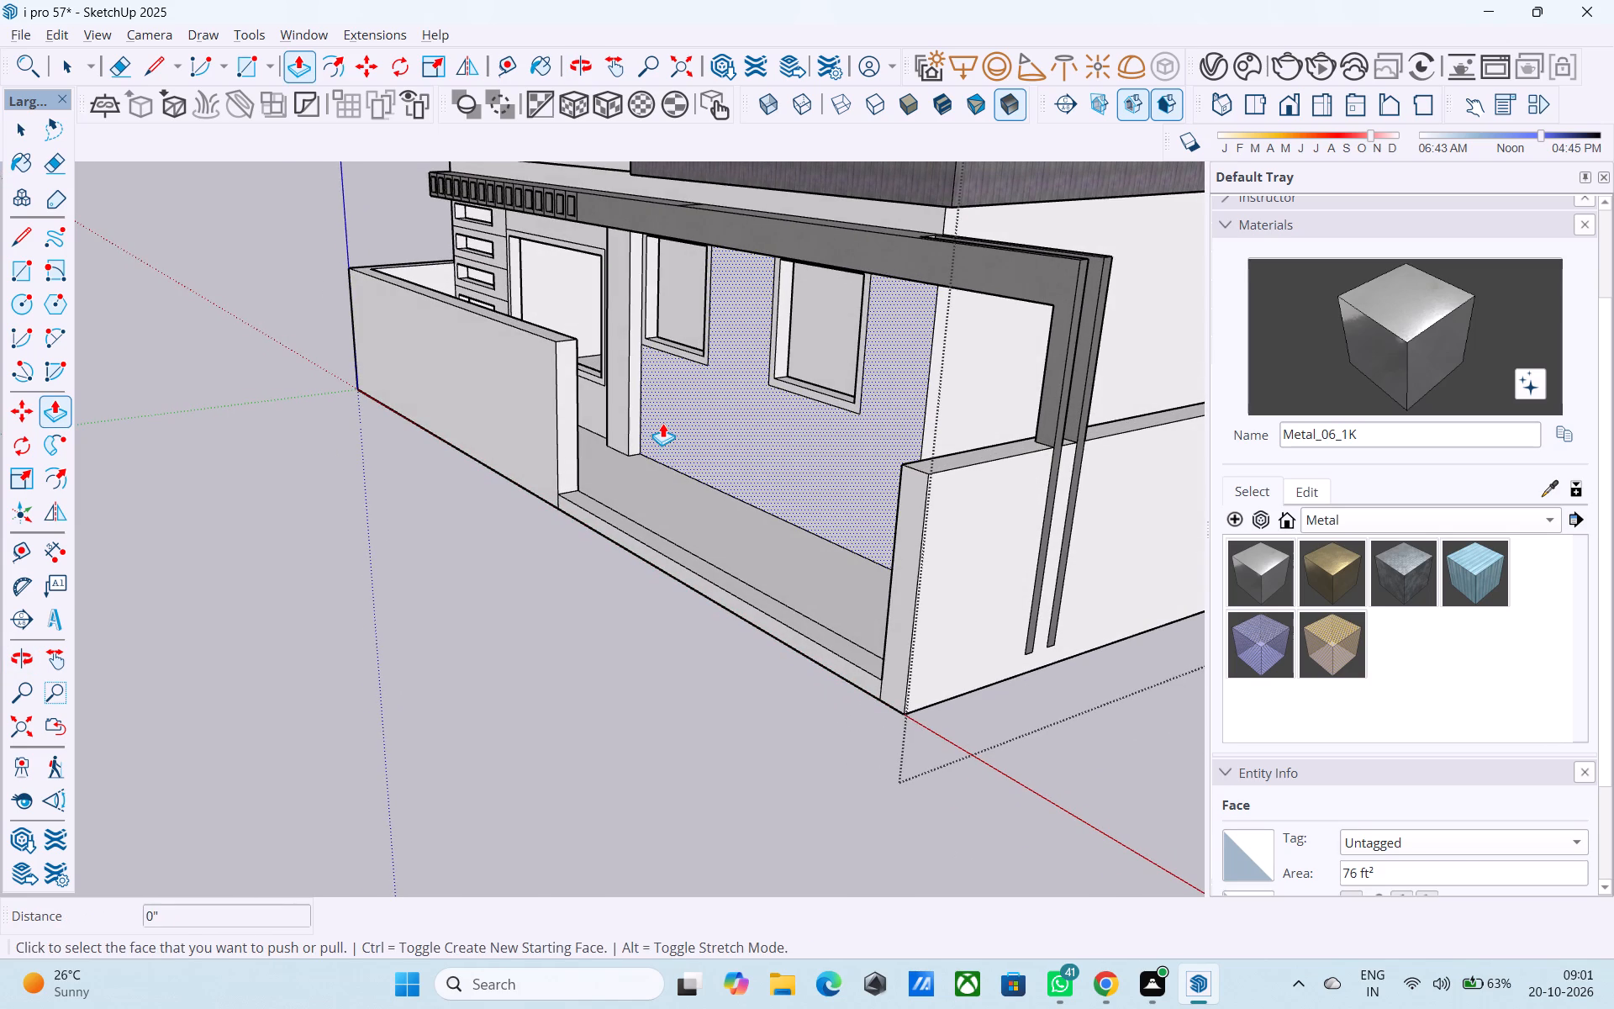
pyautogui.moveTo(662, 423); pyautogui.dragTo(600, 433, button='middle')
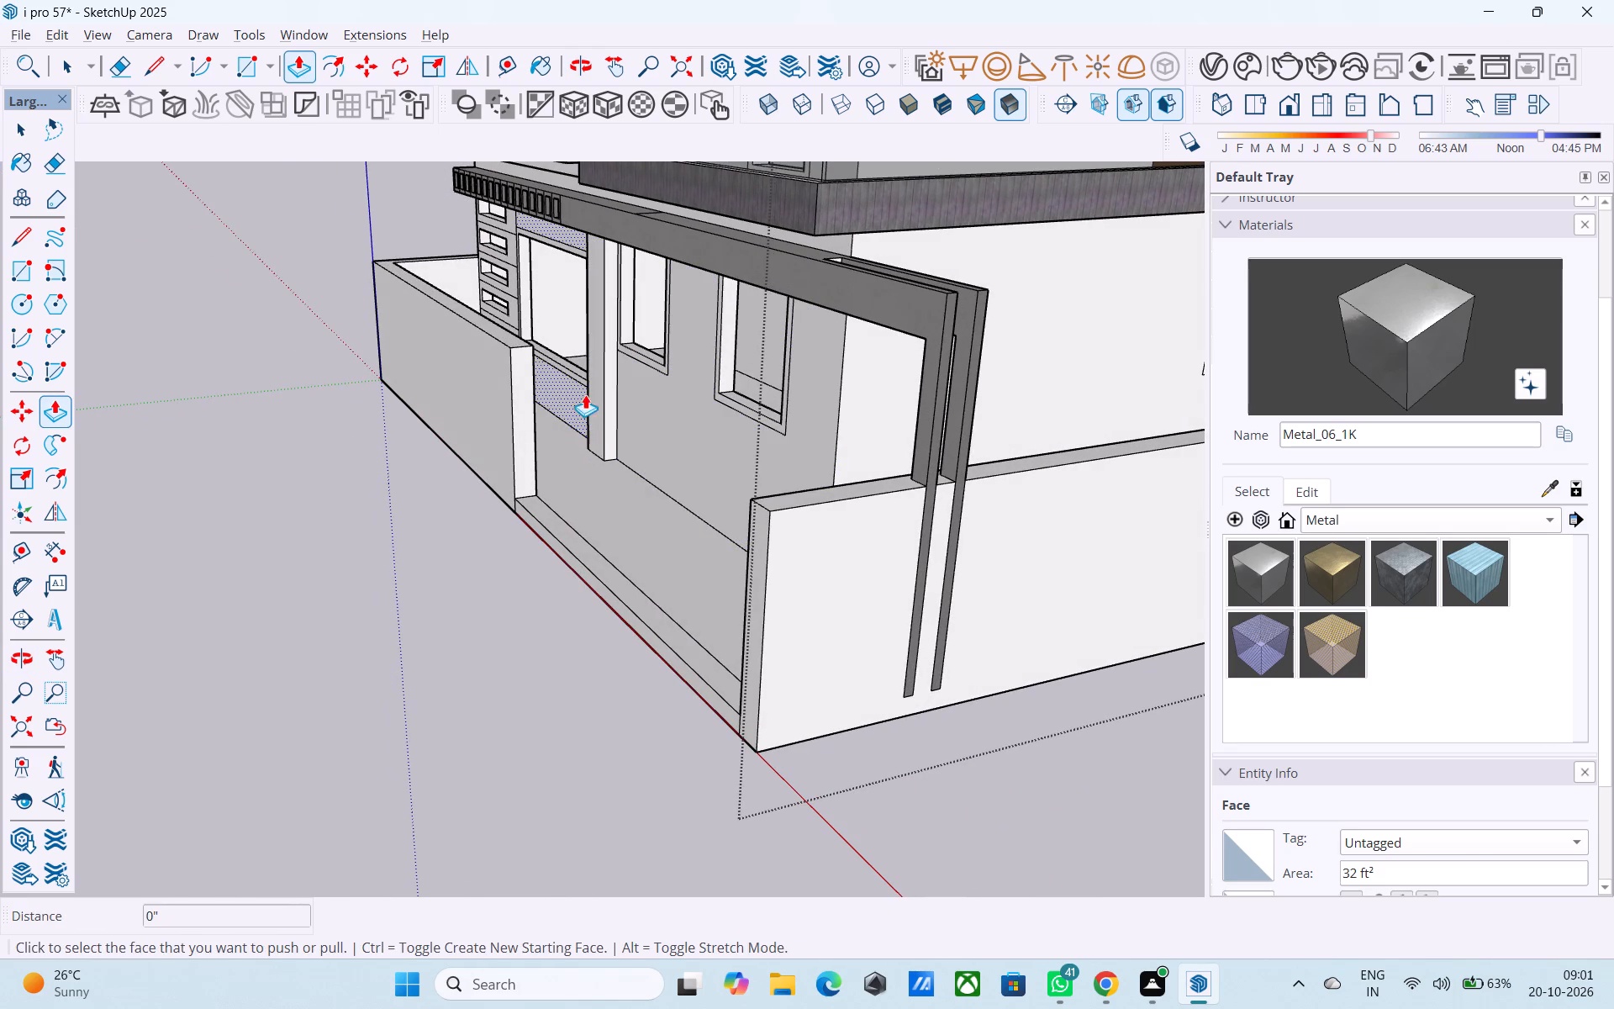
pyautogui.scroll(3, 523, 407)
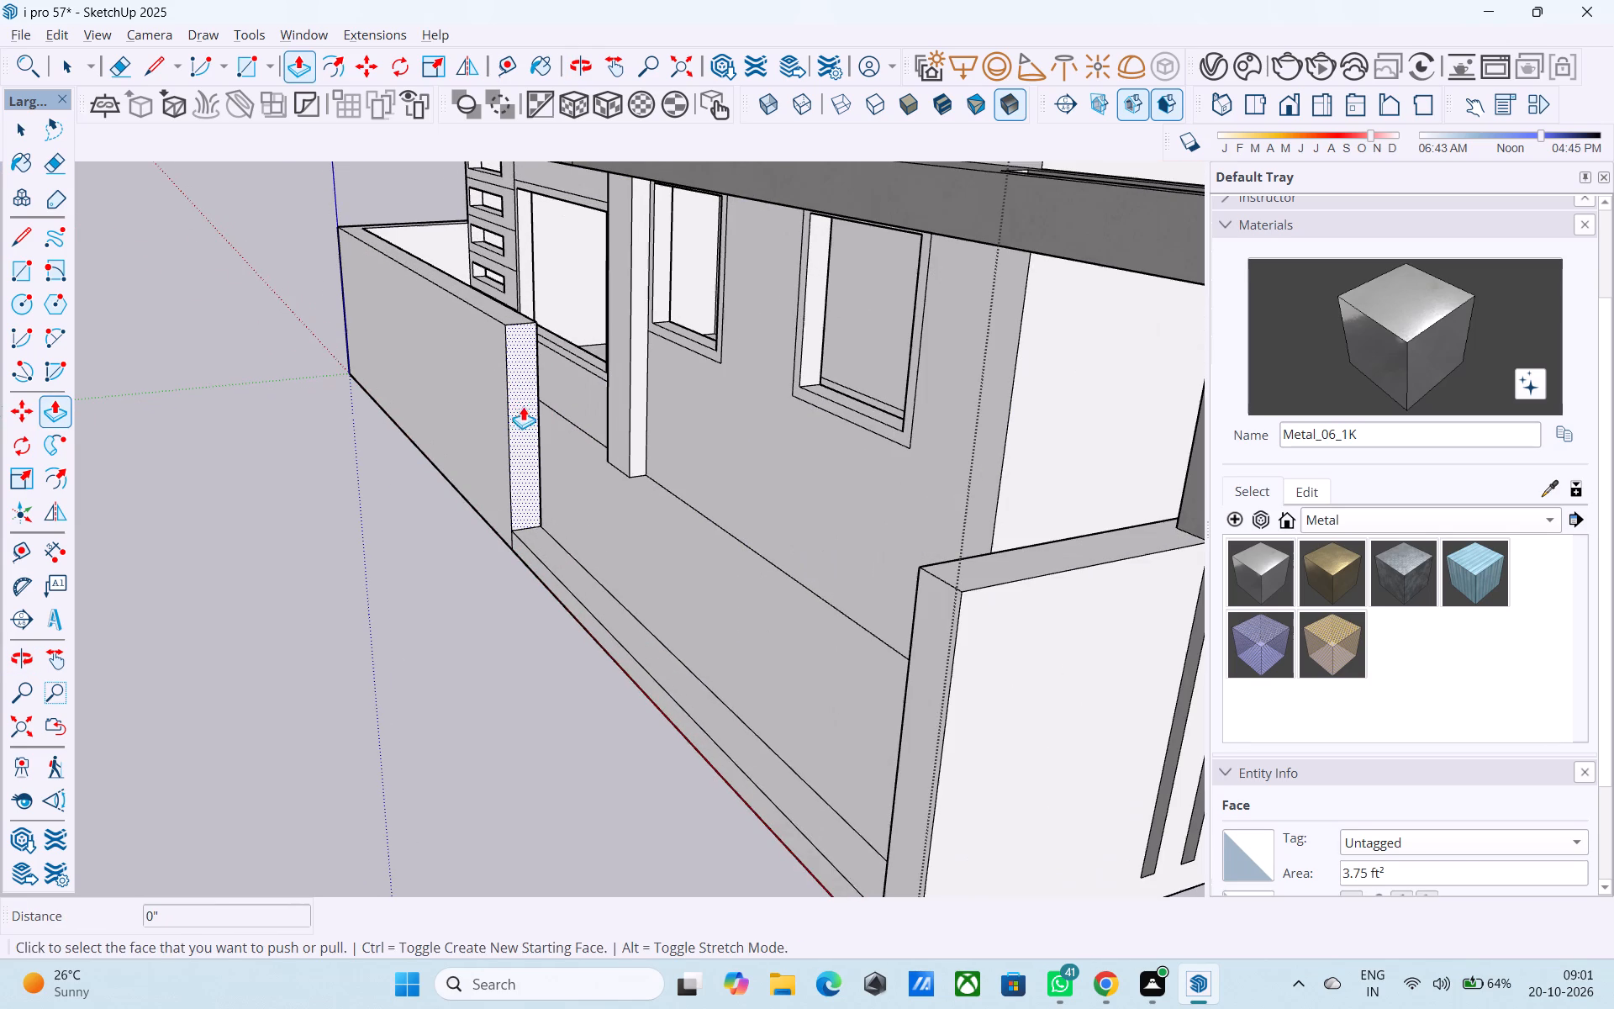
# Try pushing the wall-end face at the gate opening, then undo the push that cut the opening in the front wall.
pyautogui.click(522, 385)
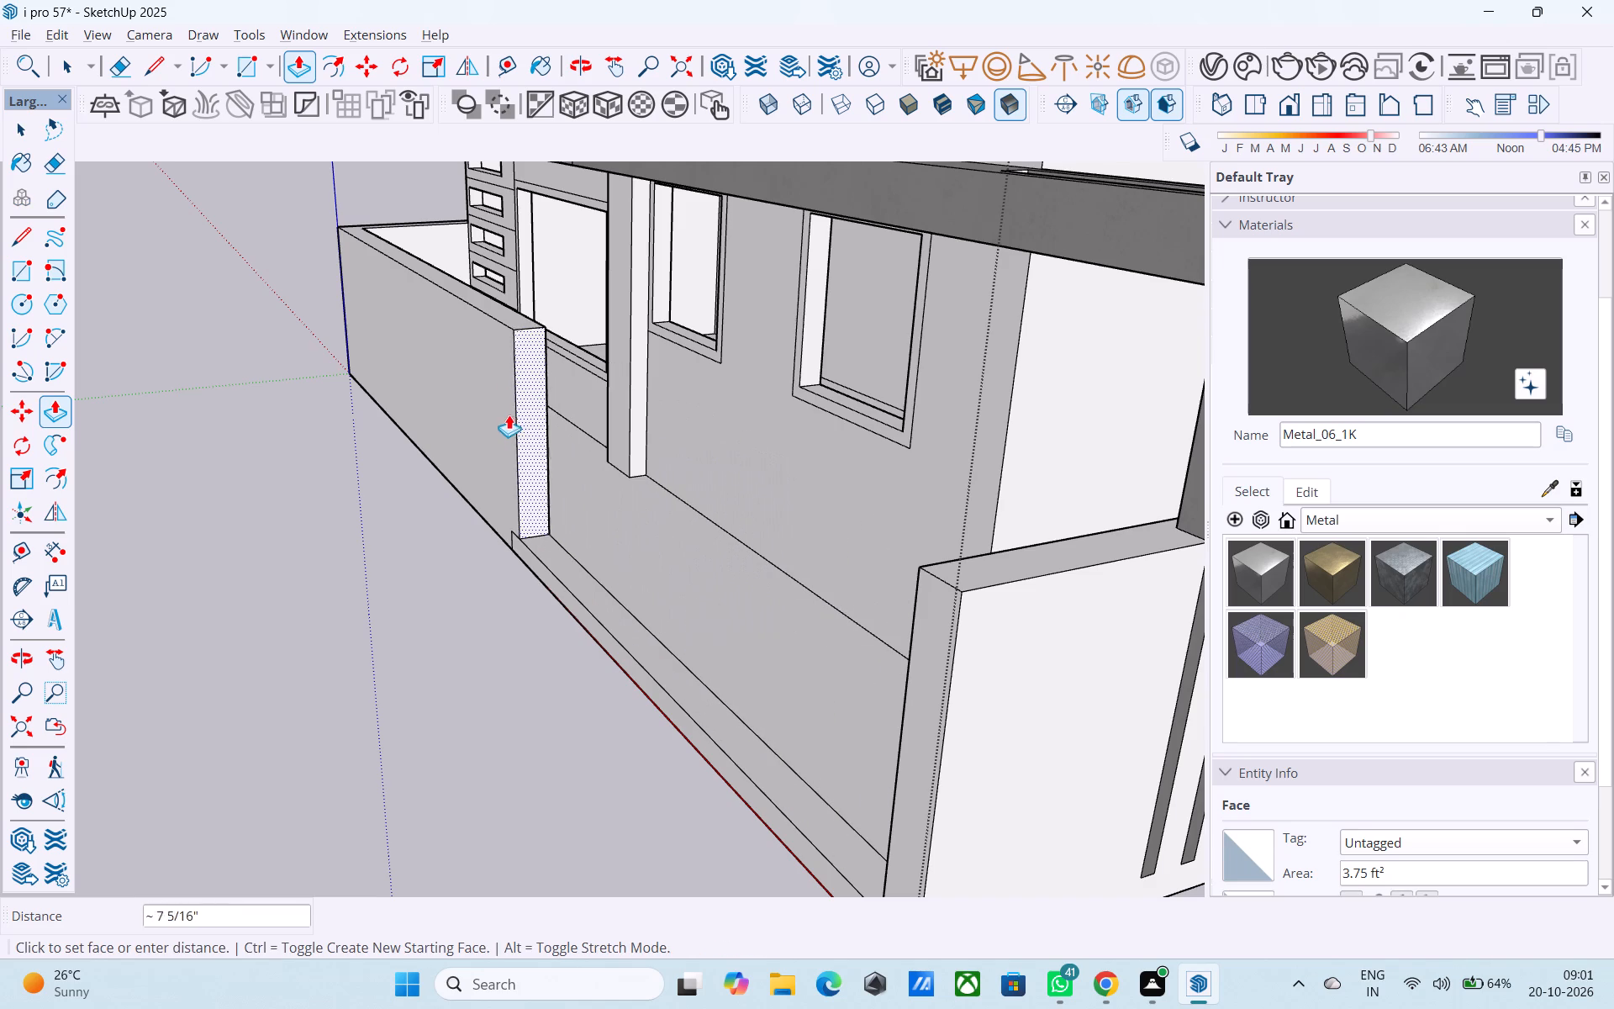
pyautogui.press('space')
pyautogui.scroll(2, 510, 405)
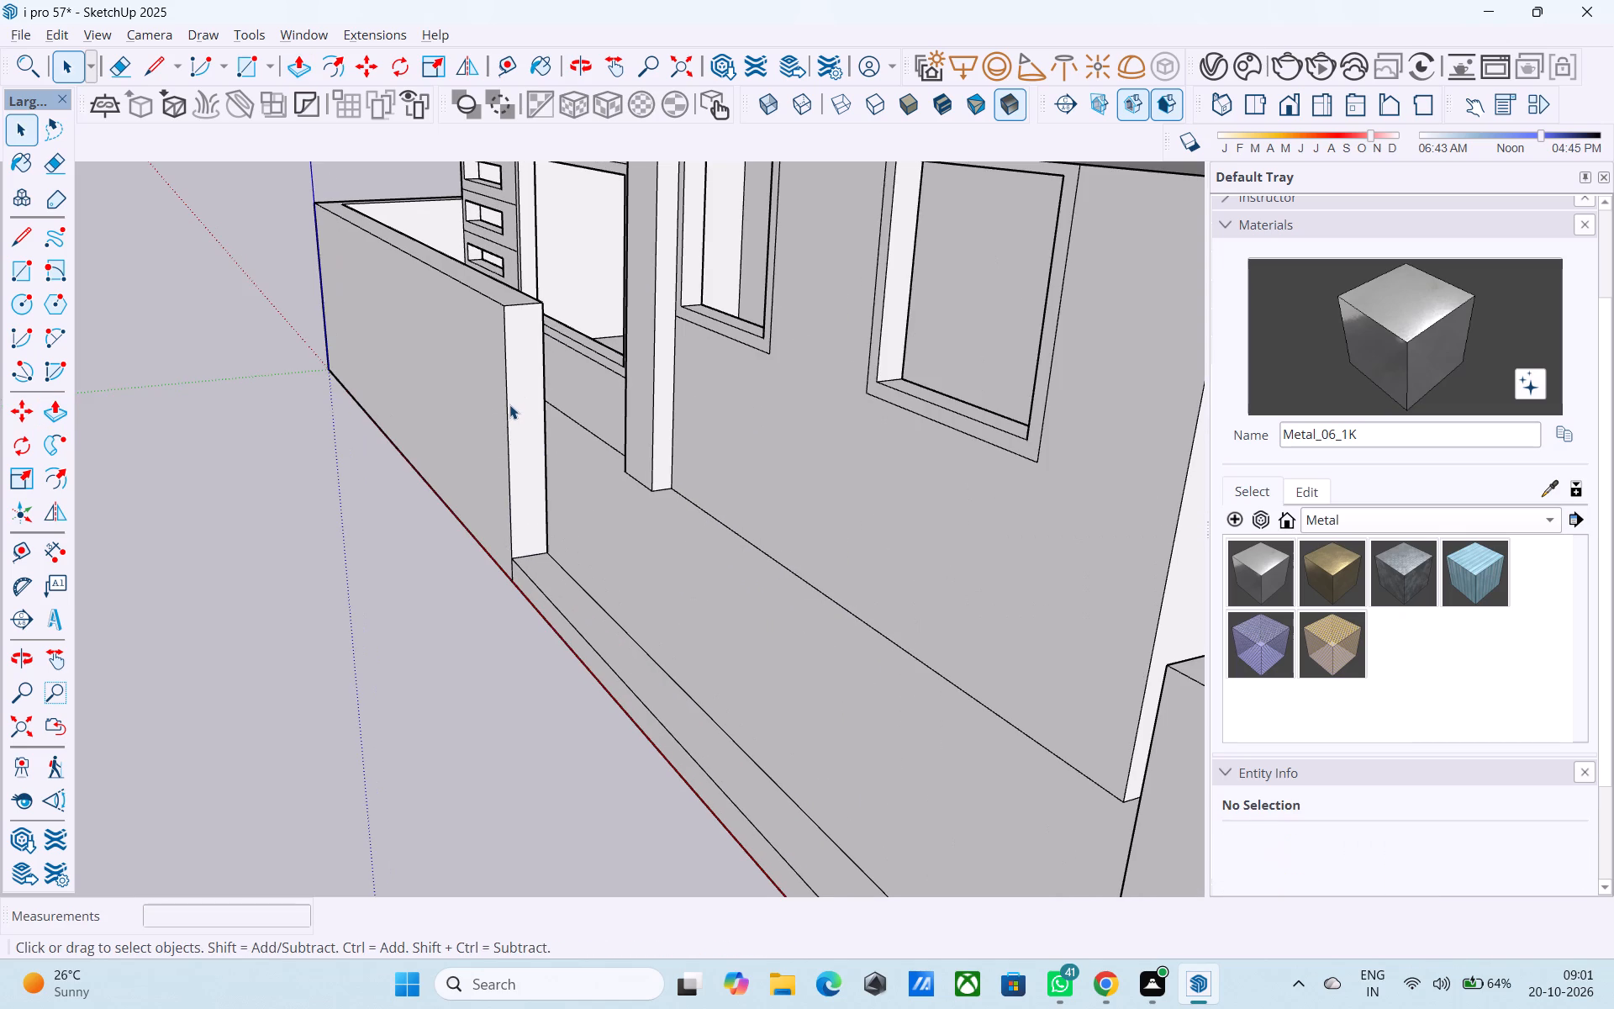
pyautogui.hotkey('ctrl', 'z')
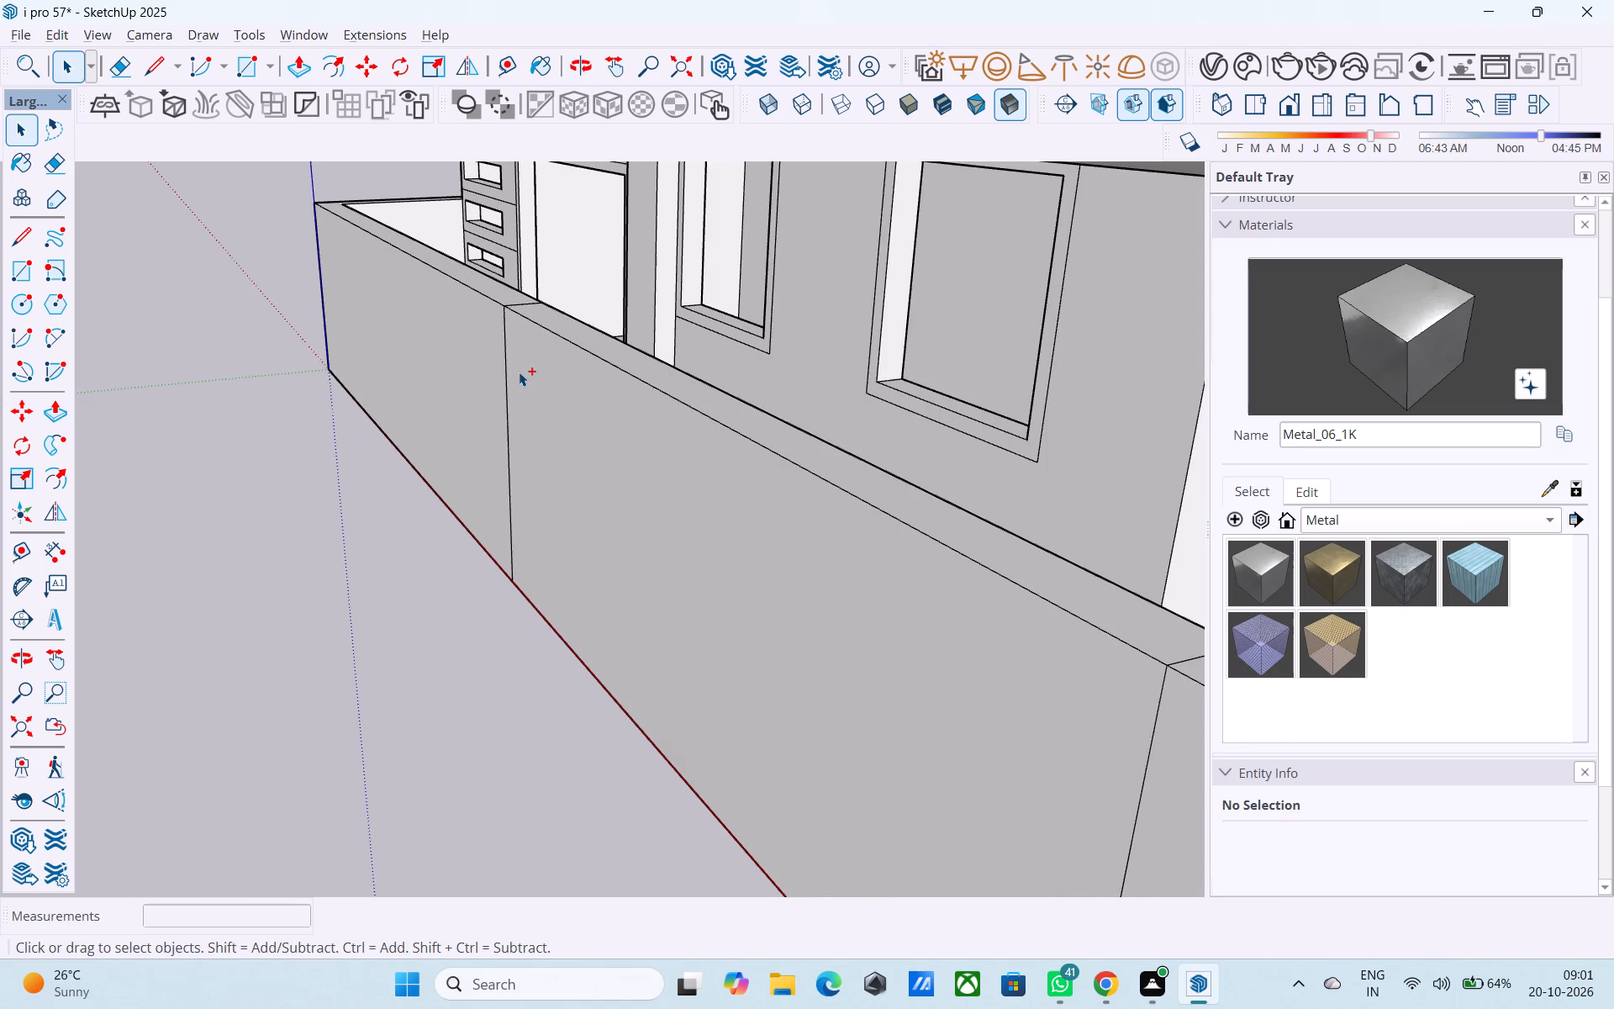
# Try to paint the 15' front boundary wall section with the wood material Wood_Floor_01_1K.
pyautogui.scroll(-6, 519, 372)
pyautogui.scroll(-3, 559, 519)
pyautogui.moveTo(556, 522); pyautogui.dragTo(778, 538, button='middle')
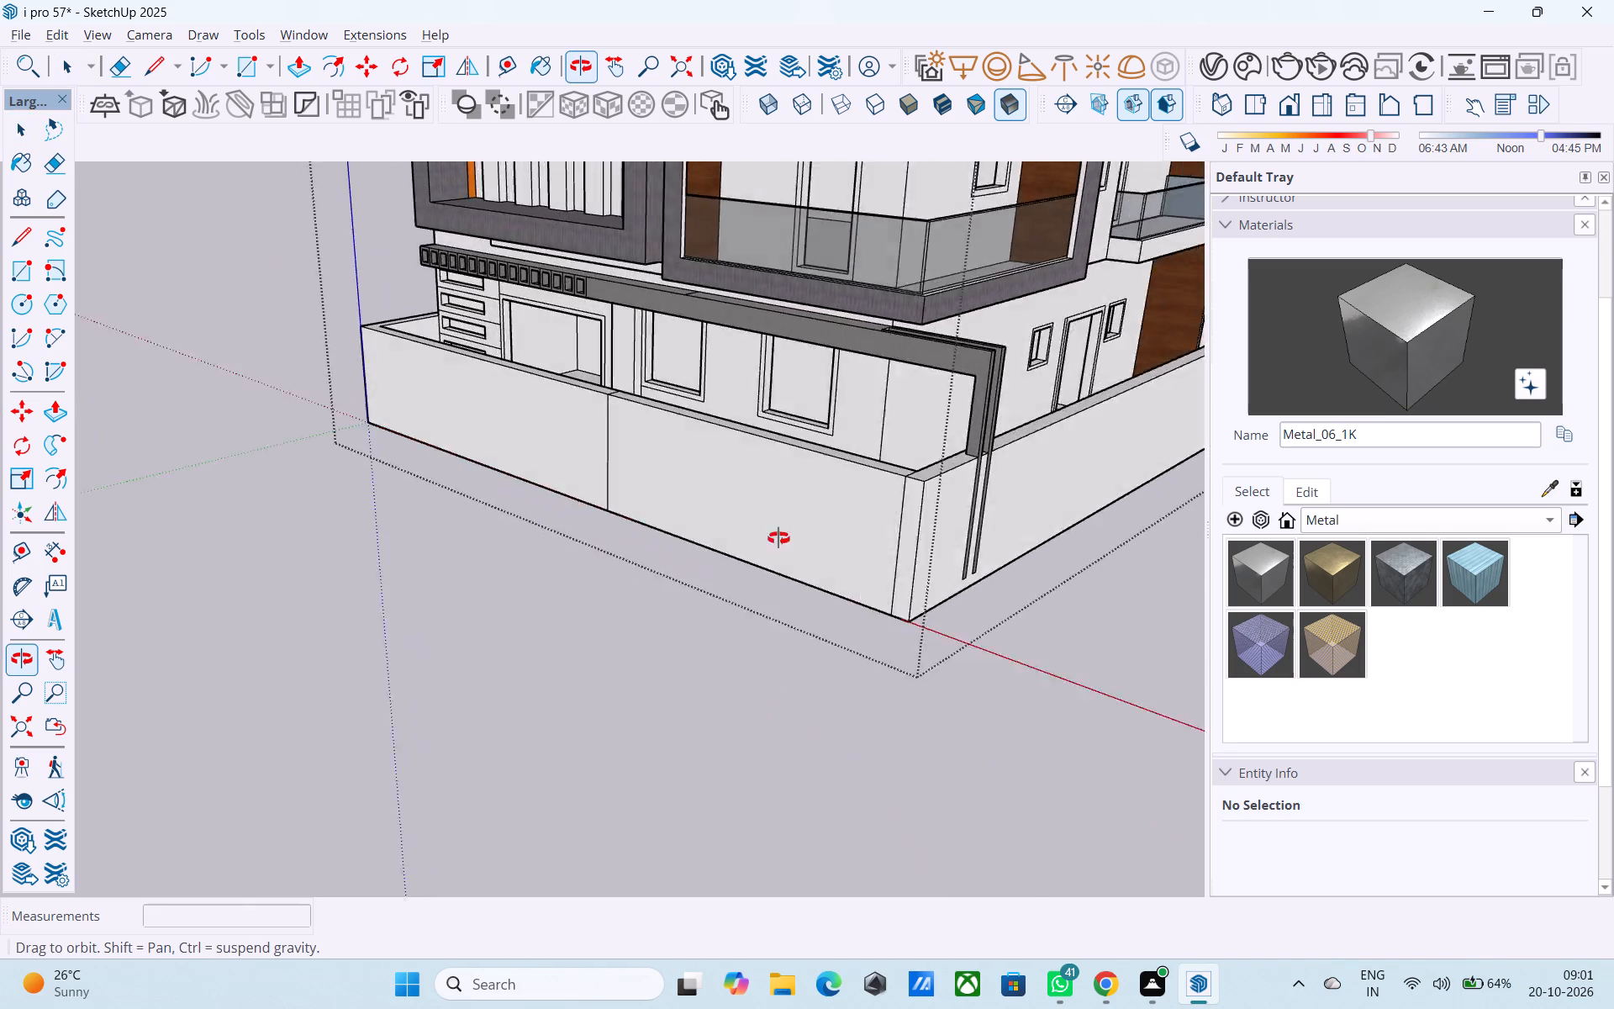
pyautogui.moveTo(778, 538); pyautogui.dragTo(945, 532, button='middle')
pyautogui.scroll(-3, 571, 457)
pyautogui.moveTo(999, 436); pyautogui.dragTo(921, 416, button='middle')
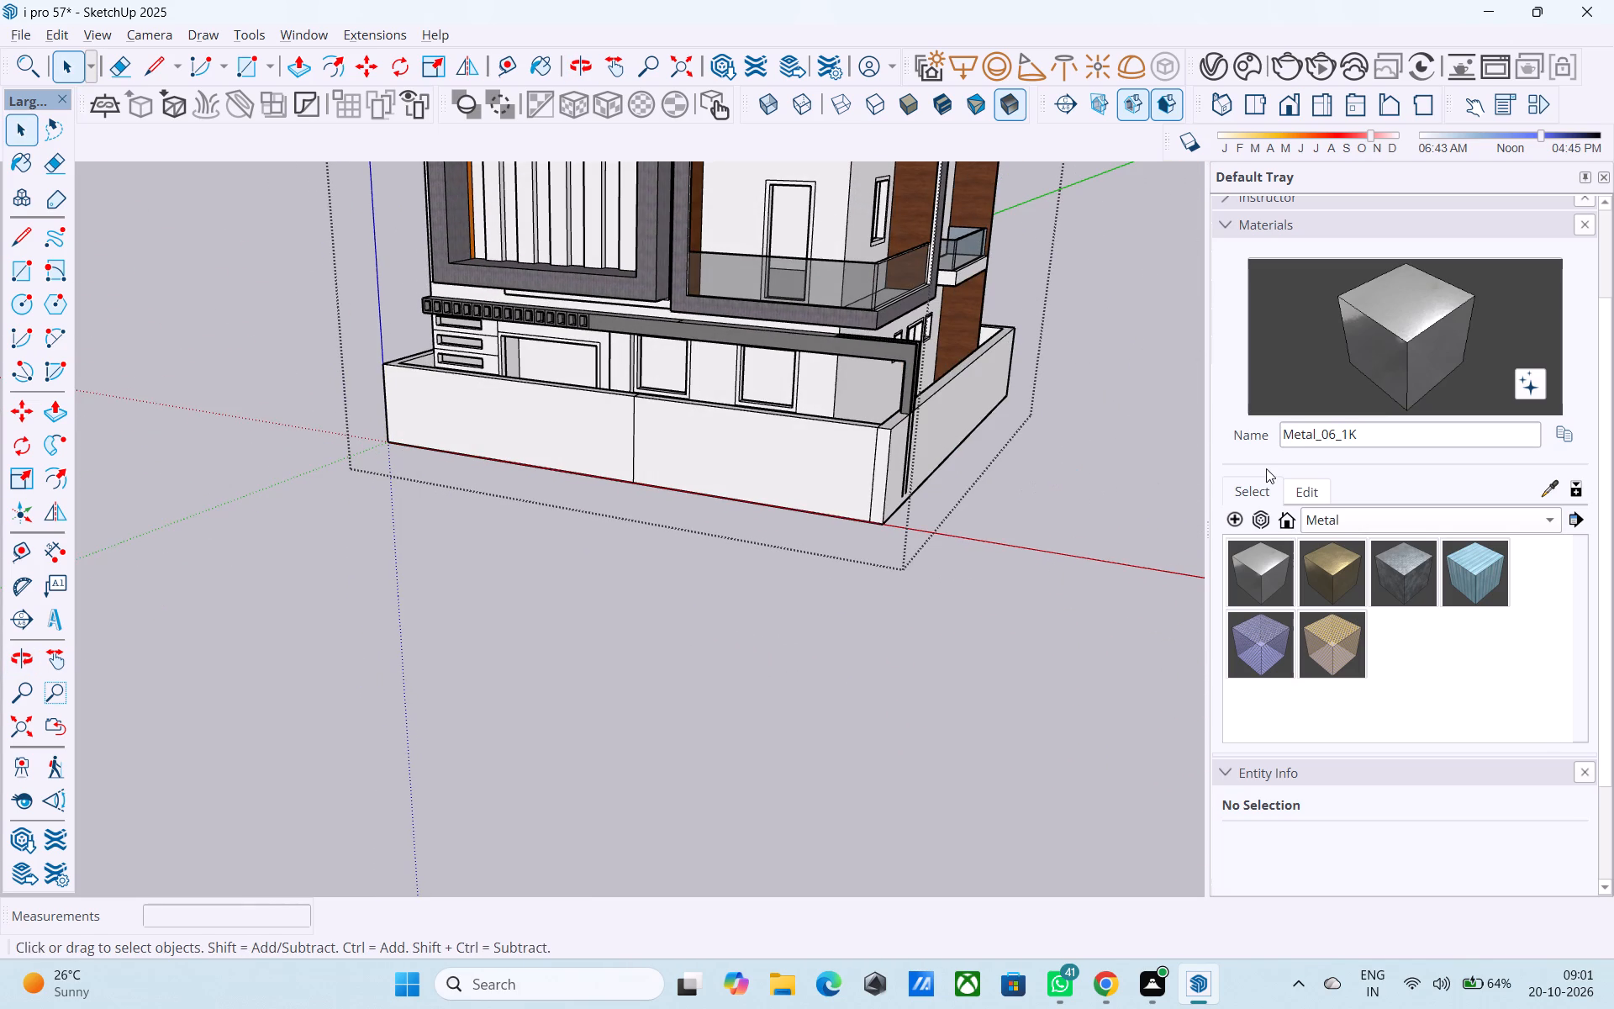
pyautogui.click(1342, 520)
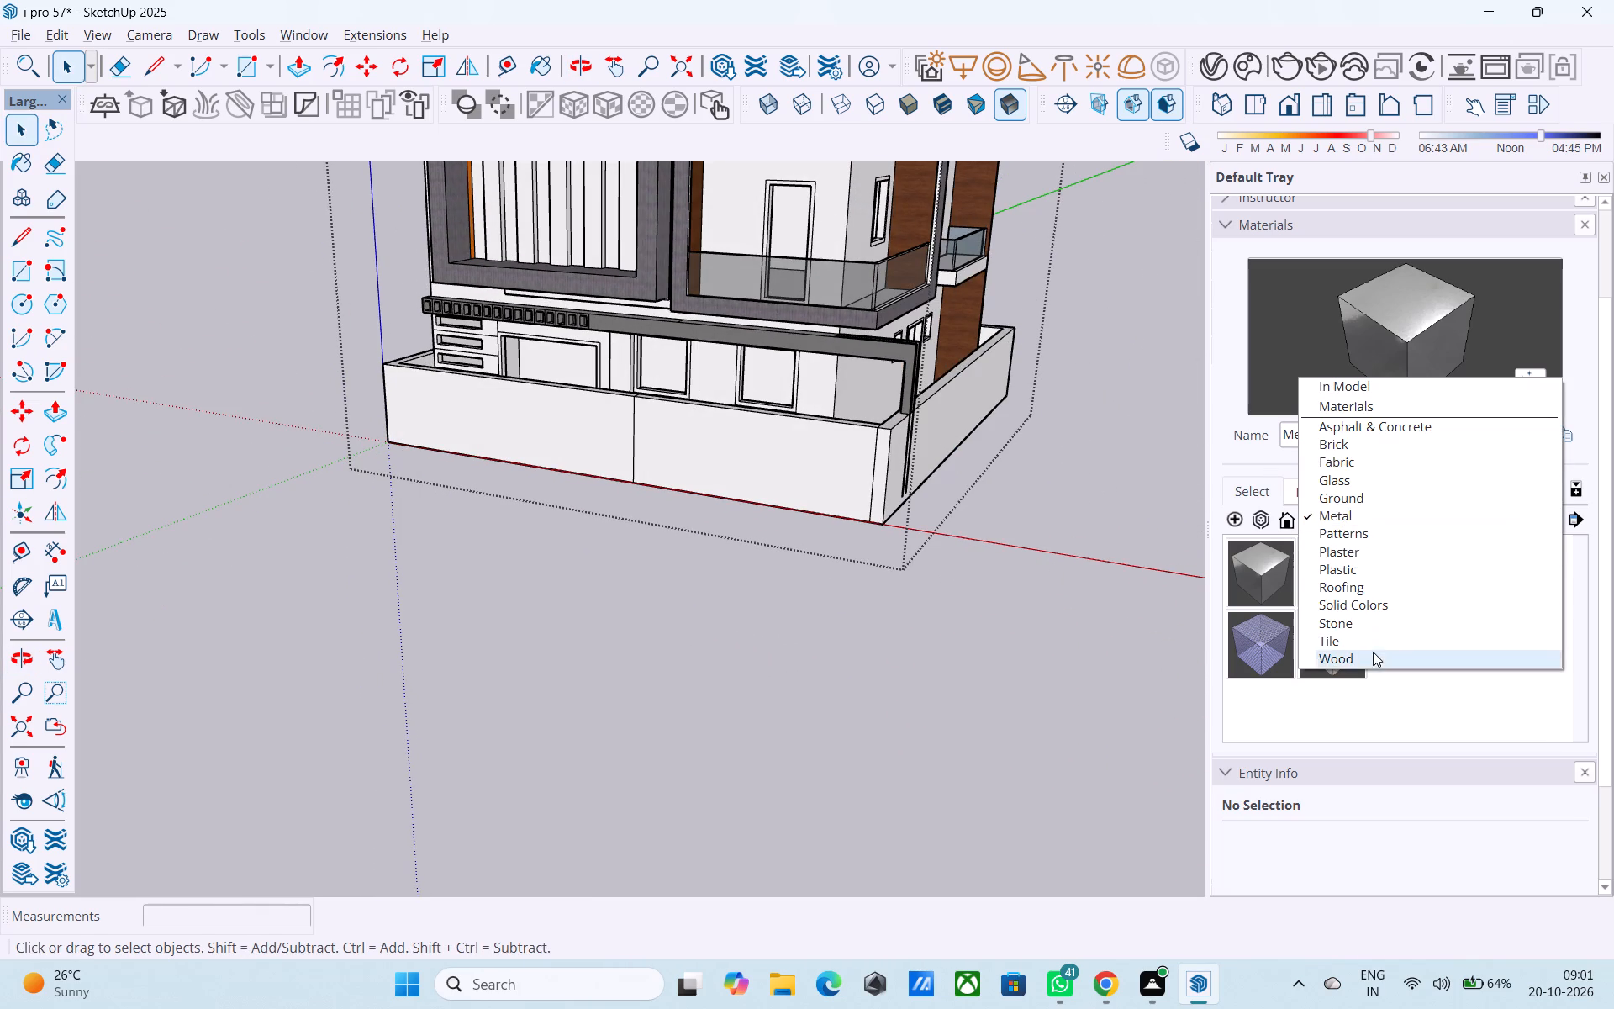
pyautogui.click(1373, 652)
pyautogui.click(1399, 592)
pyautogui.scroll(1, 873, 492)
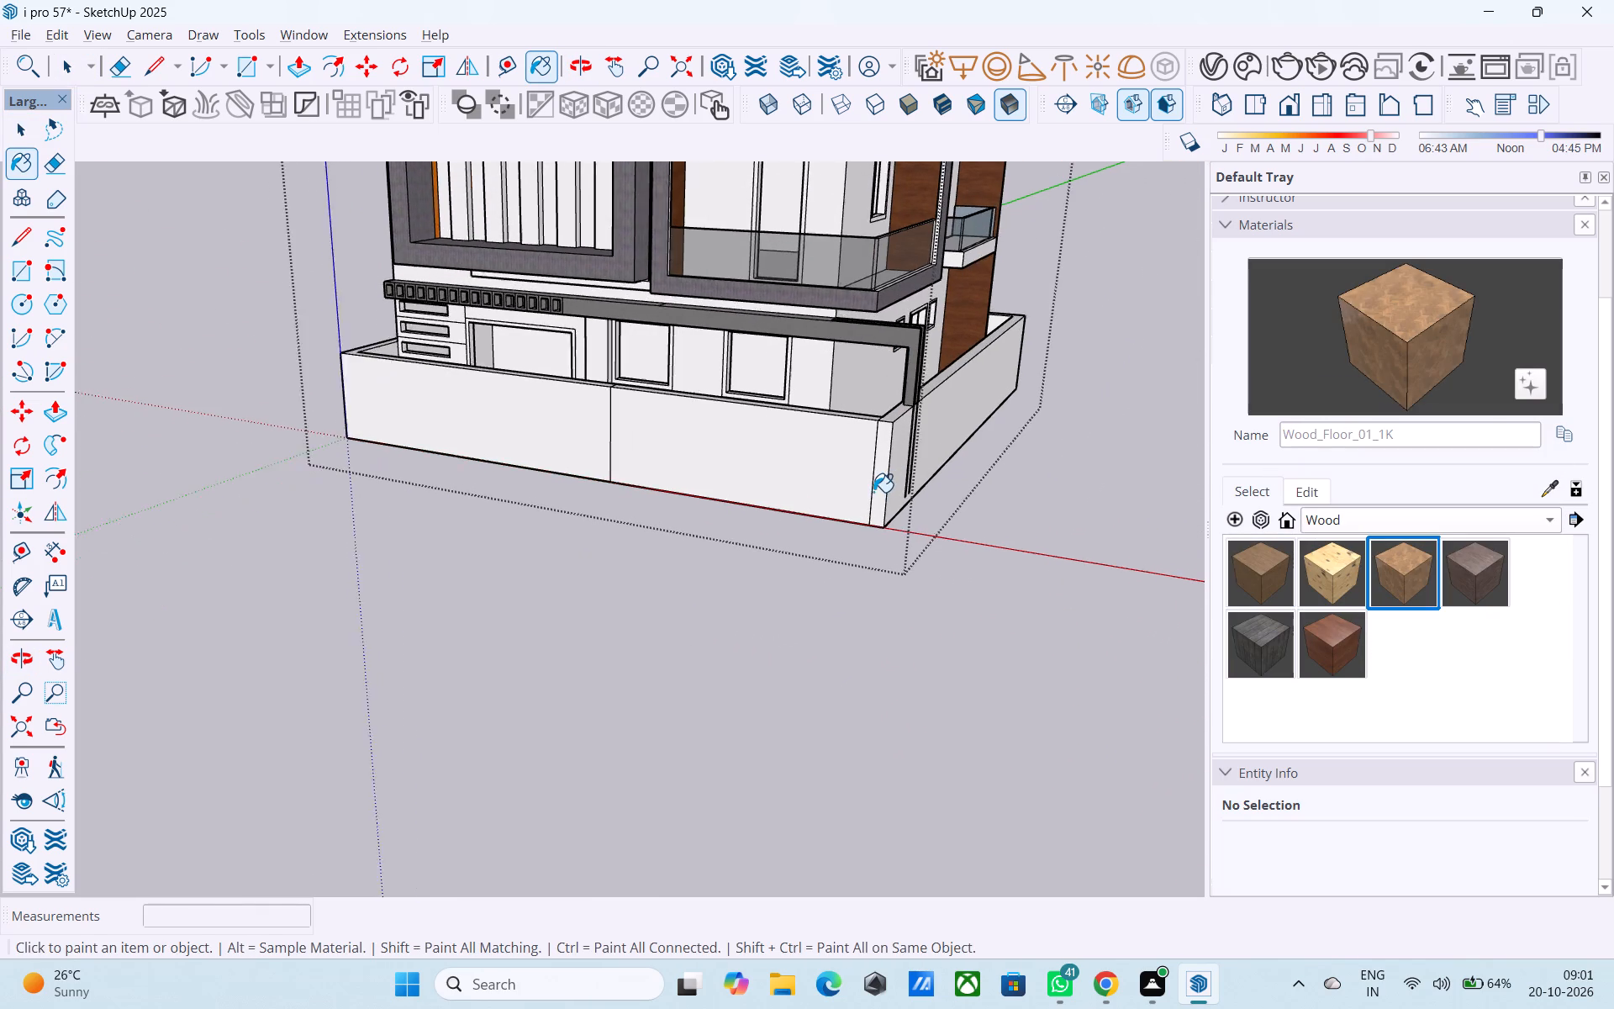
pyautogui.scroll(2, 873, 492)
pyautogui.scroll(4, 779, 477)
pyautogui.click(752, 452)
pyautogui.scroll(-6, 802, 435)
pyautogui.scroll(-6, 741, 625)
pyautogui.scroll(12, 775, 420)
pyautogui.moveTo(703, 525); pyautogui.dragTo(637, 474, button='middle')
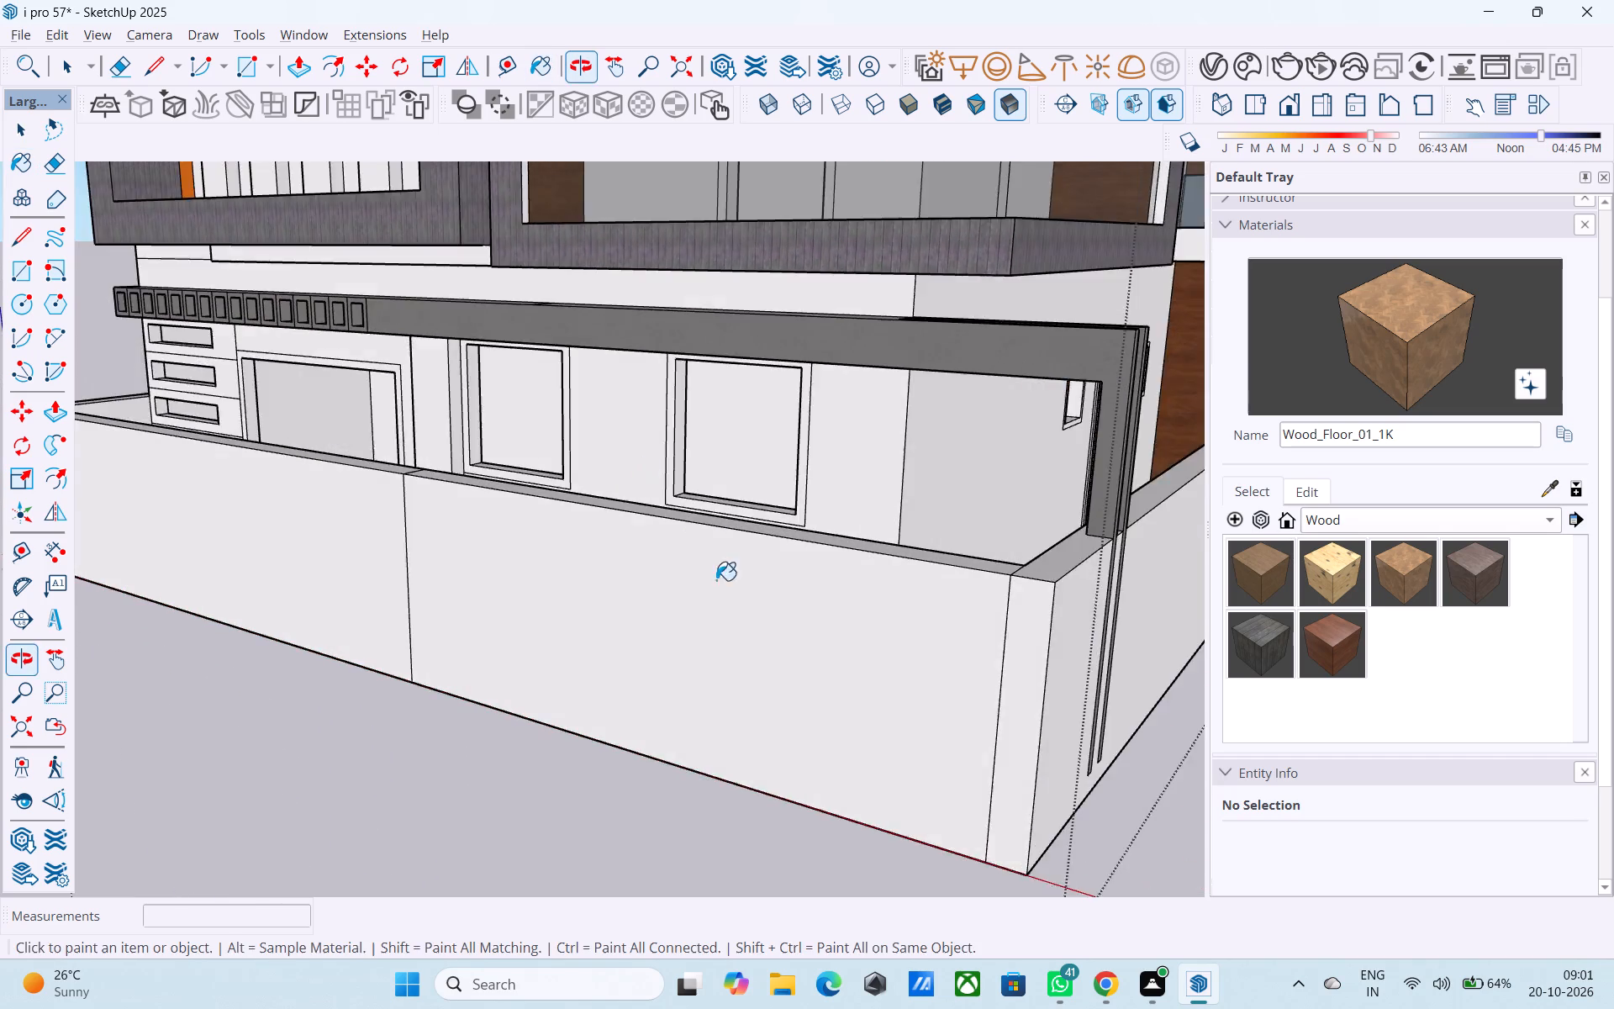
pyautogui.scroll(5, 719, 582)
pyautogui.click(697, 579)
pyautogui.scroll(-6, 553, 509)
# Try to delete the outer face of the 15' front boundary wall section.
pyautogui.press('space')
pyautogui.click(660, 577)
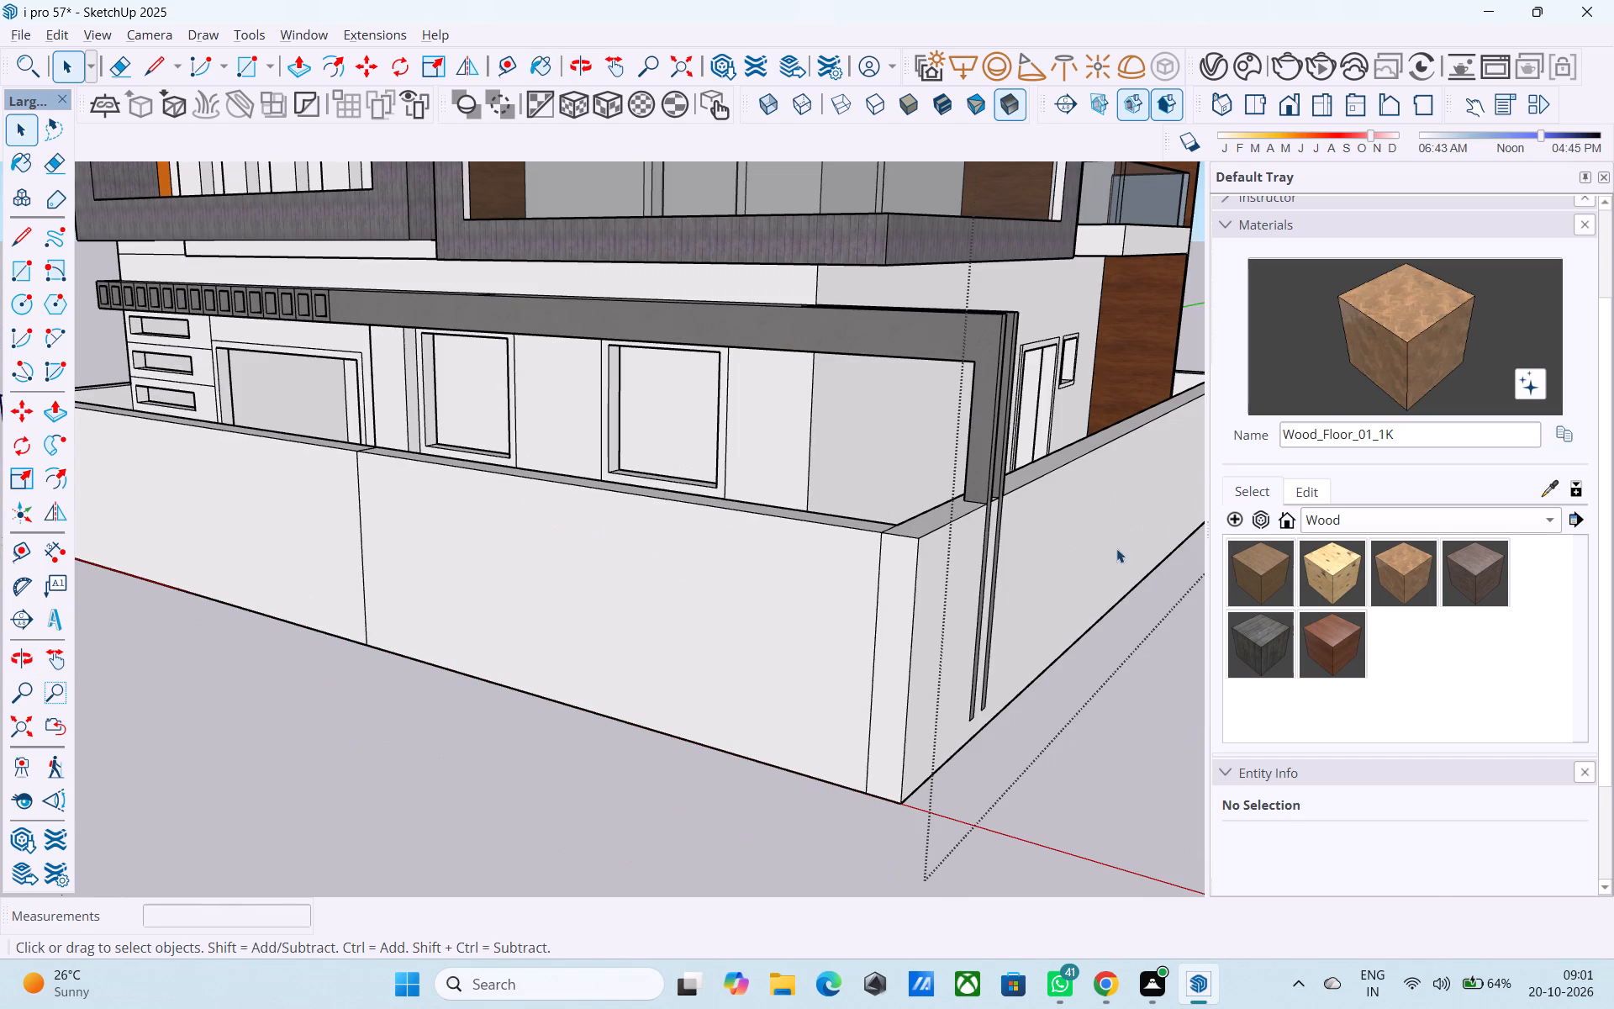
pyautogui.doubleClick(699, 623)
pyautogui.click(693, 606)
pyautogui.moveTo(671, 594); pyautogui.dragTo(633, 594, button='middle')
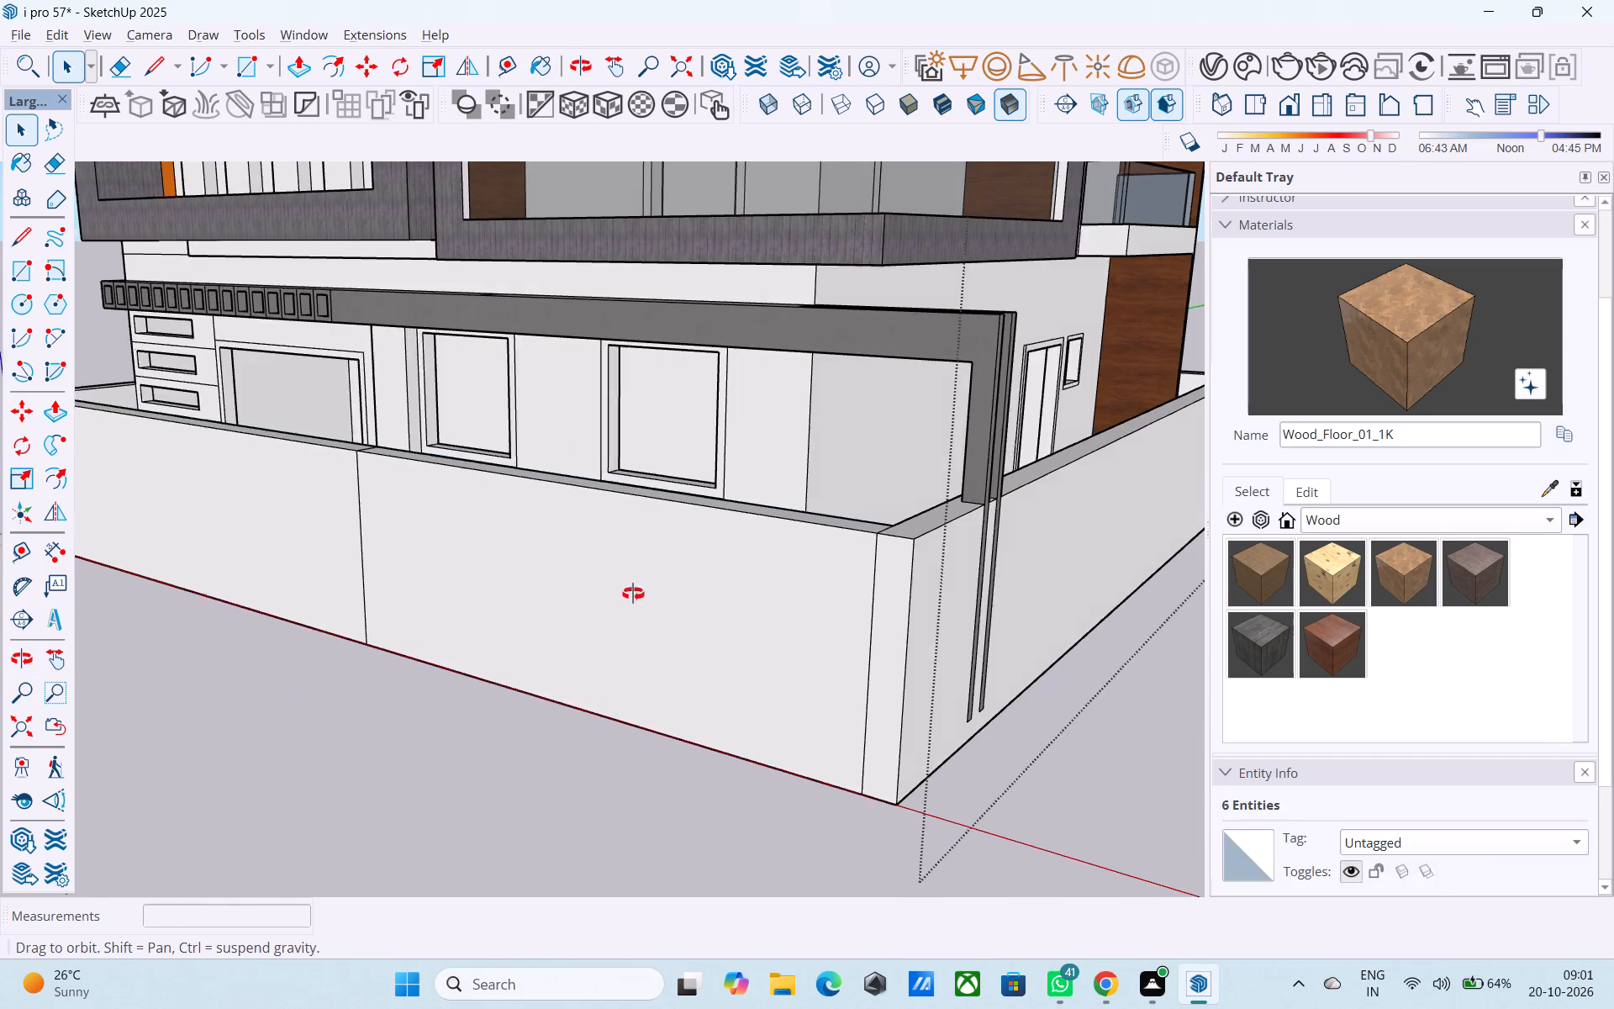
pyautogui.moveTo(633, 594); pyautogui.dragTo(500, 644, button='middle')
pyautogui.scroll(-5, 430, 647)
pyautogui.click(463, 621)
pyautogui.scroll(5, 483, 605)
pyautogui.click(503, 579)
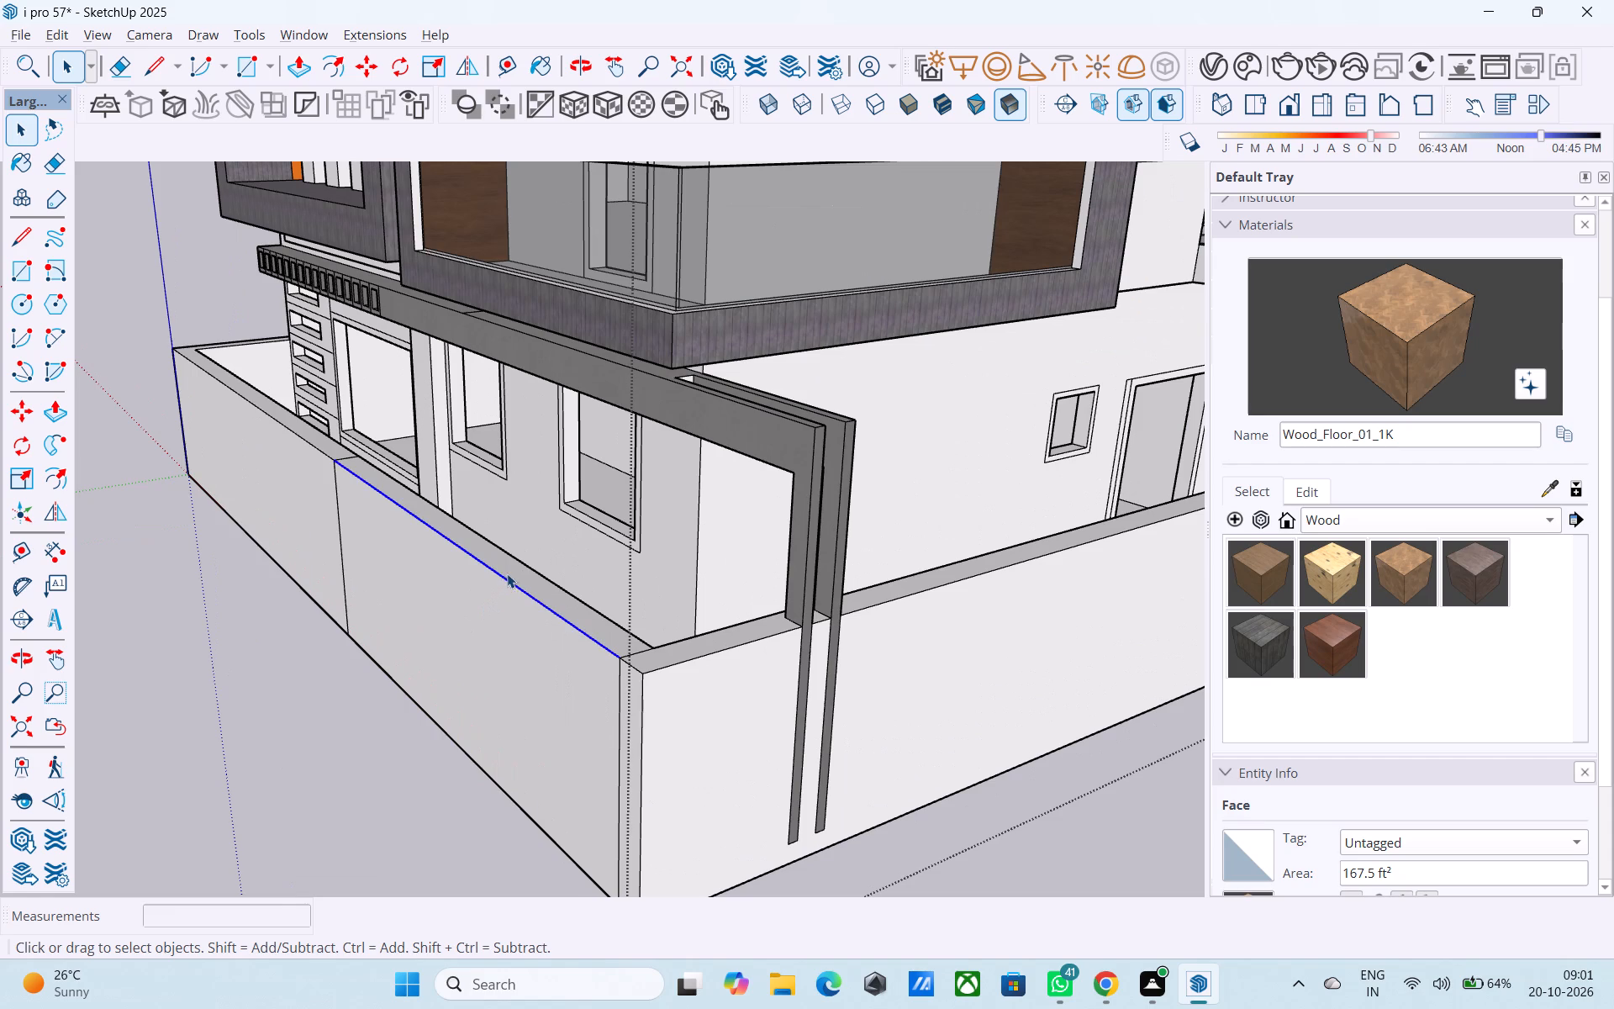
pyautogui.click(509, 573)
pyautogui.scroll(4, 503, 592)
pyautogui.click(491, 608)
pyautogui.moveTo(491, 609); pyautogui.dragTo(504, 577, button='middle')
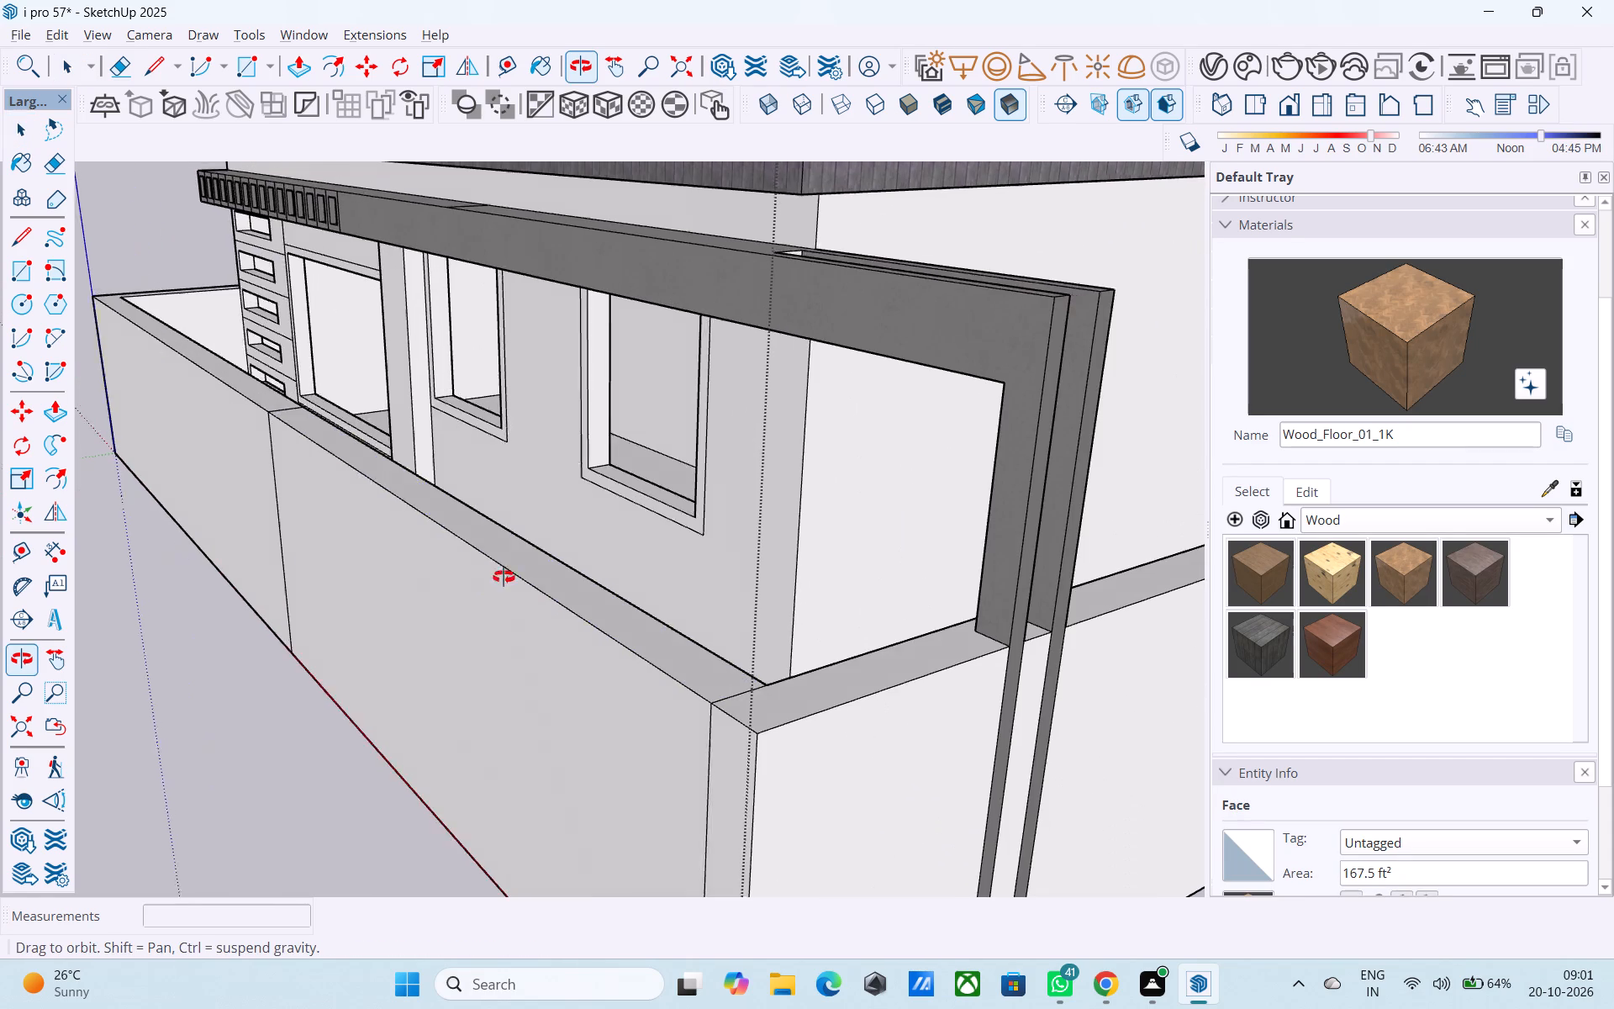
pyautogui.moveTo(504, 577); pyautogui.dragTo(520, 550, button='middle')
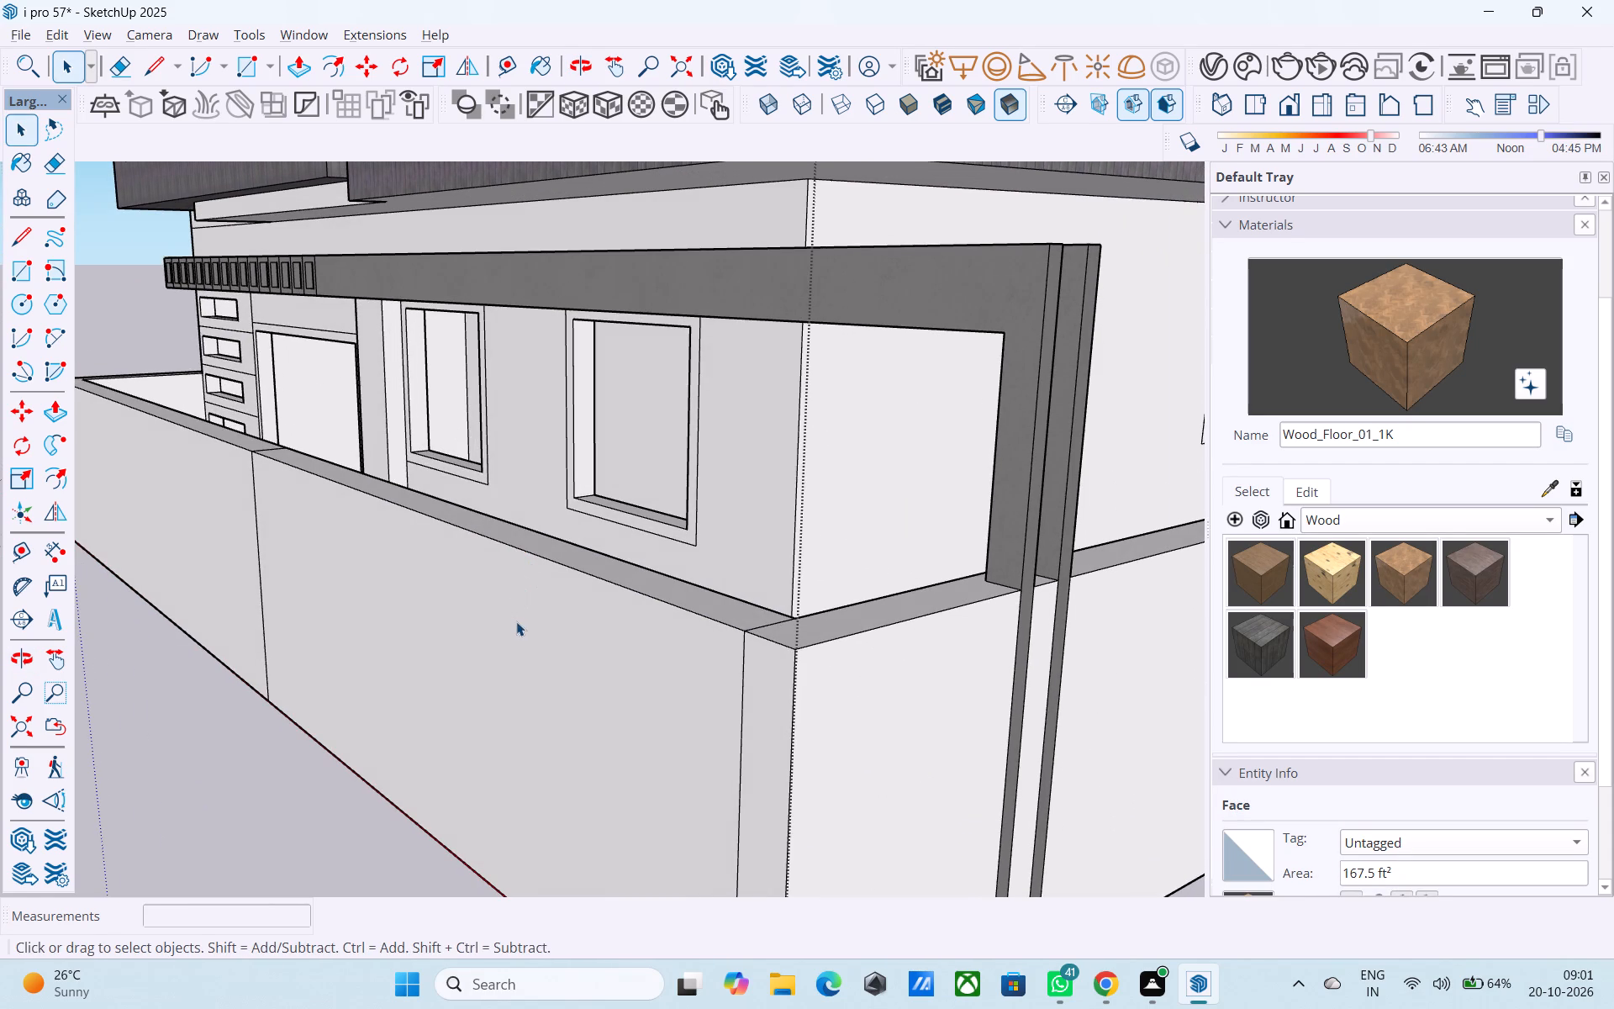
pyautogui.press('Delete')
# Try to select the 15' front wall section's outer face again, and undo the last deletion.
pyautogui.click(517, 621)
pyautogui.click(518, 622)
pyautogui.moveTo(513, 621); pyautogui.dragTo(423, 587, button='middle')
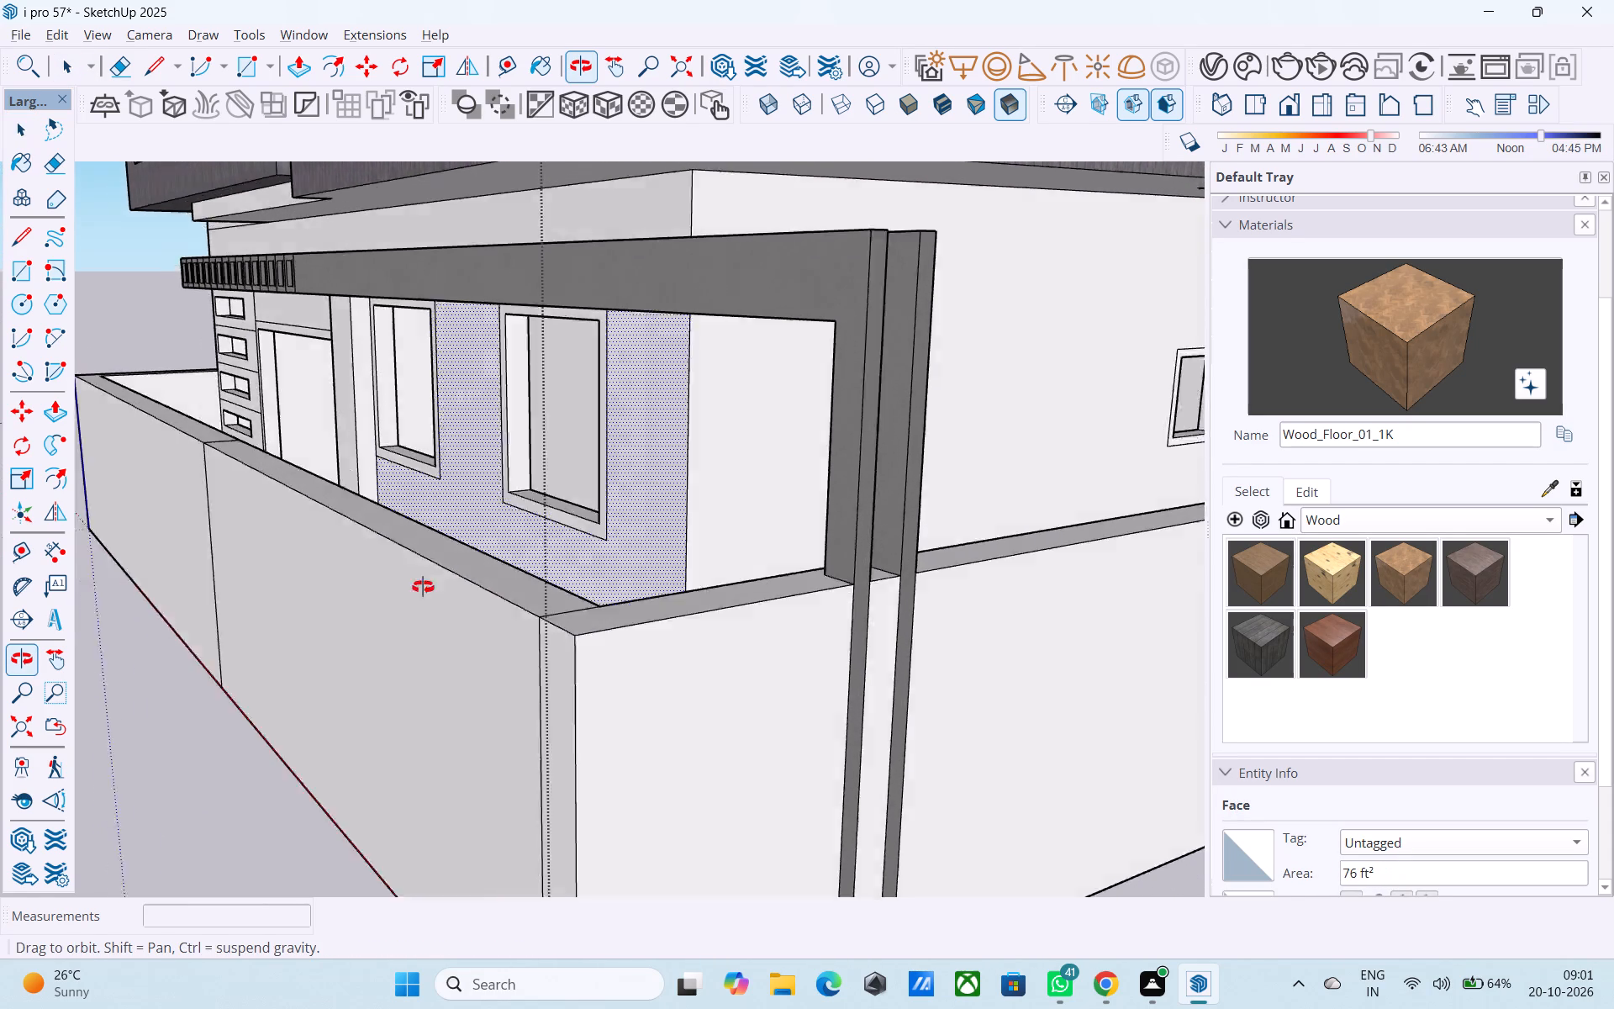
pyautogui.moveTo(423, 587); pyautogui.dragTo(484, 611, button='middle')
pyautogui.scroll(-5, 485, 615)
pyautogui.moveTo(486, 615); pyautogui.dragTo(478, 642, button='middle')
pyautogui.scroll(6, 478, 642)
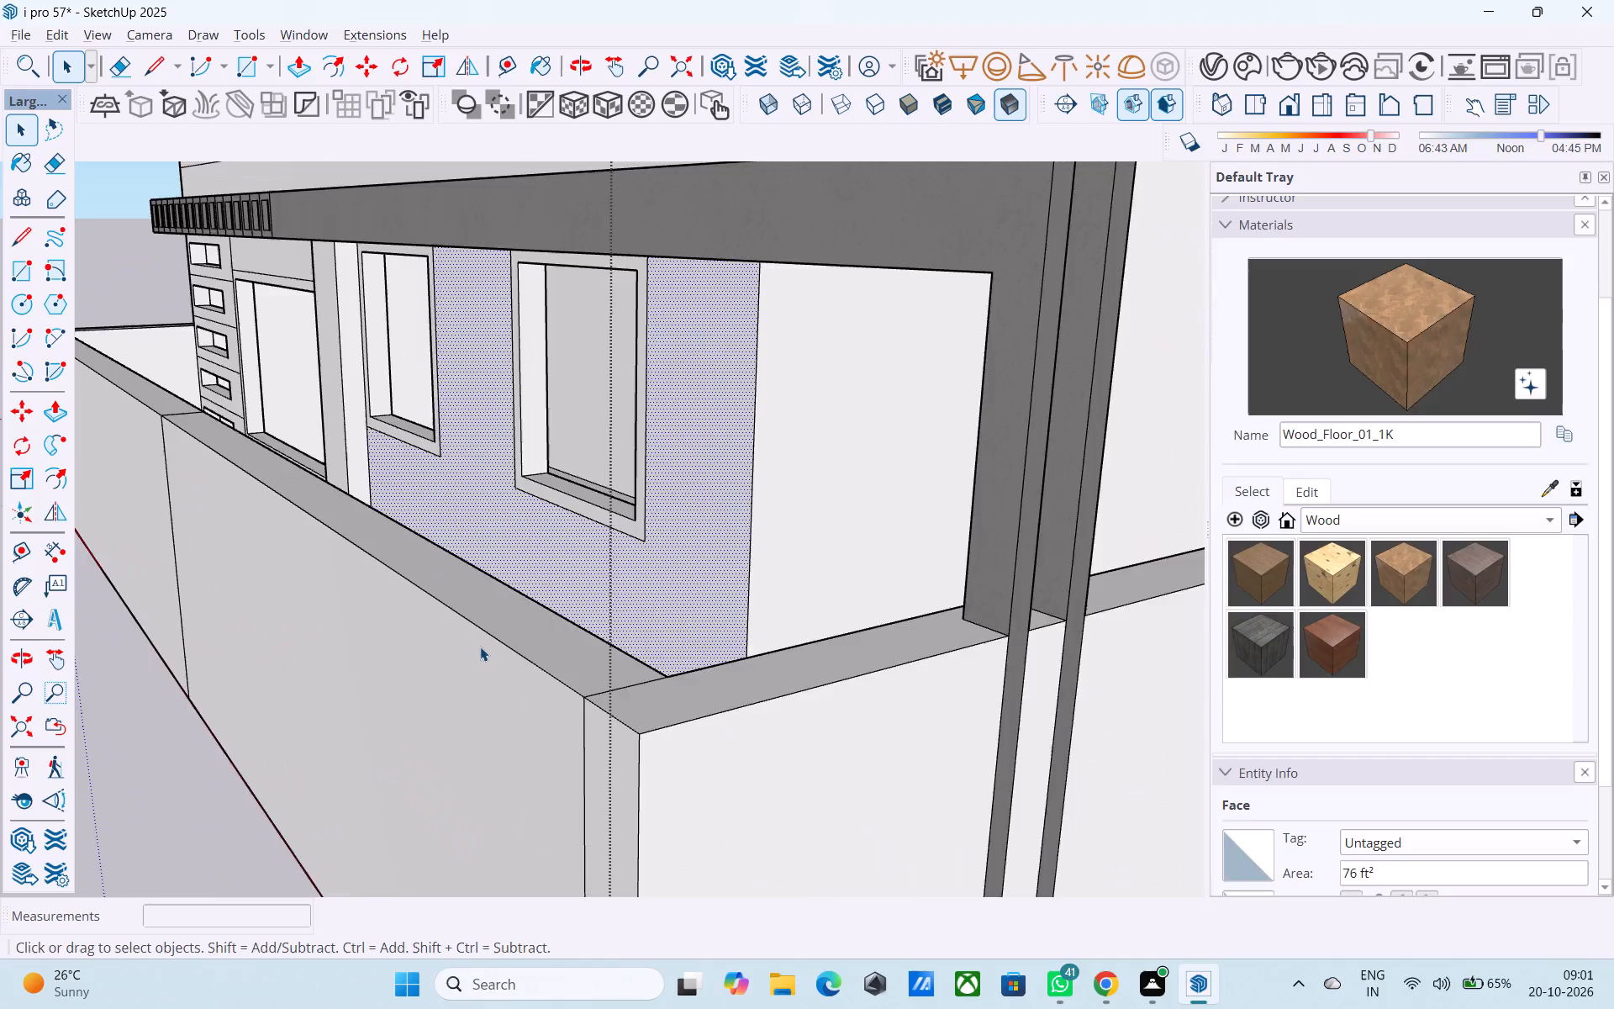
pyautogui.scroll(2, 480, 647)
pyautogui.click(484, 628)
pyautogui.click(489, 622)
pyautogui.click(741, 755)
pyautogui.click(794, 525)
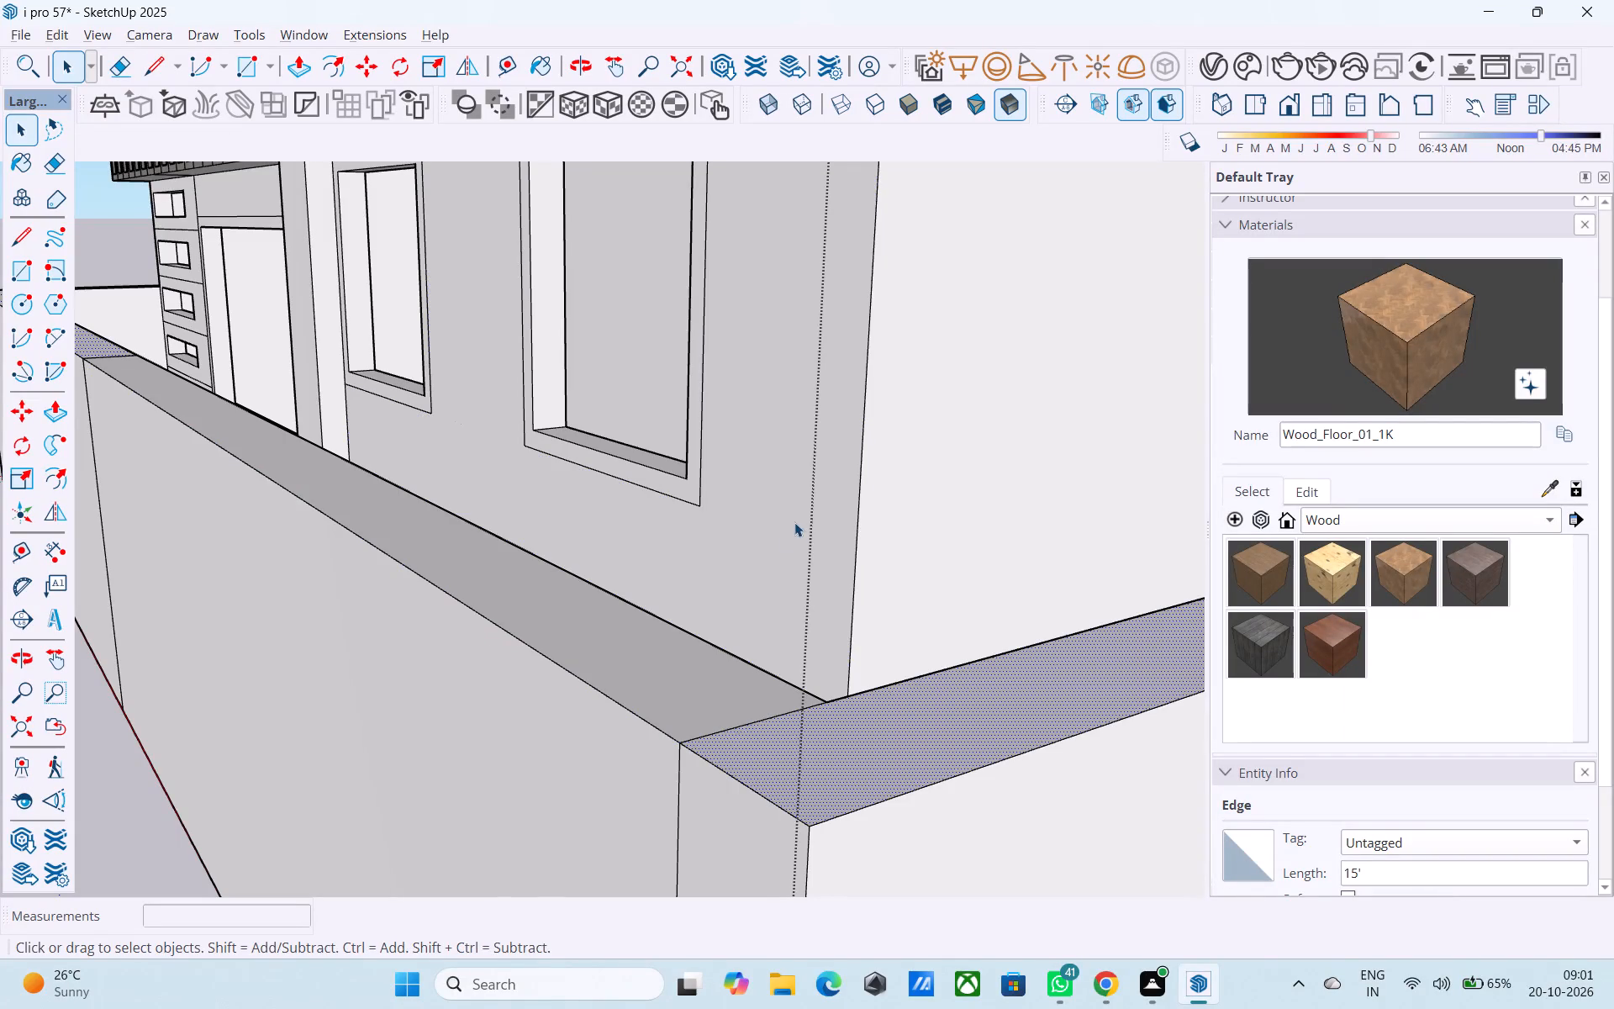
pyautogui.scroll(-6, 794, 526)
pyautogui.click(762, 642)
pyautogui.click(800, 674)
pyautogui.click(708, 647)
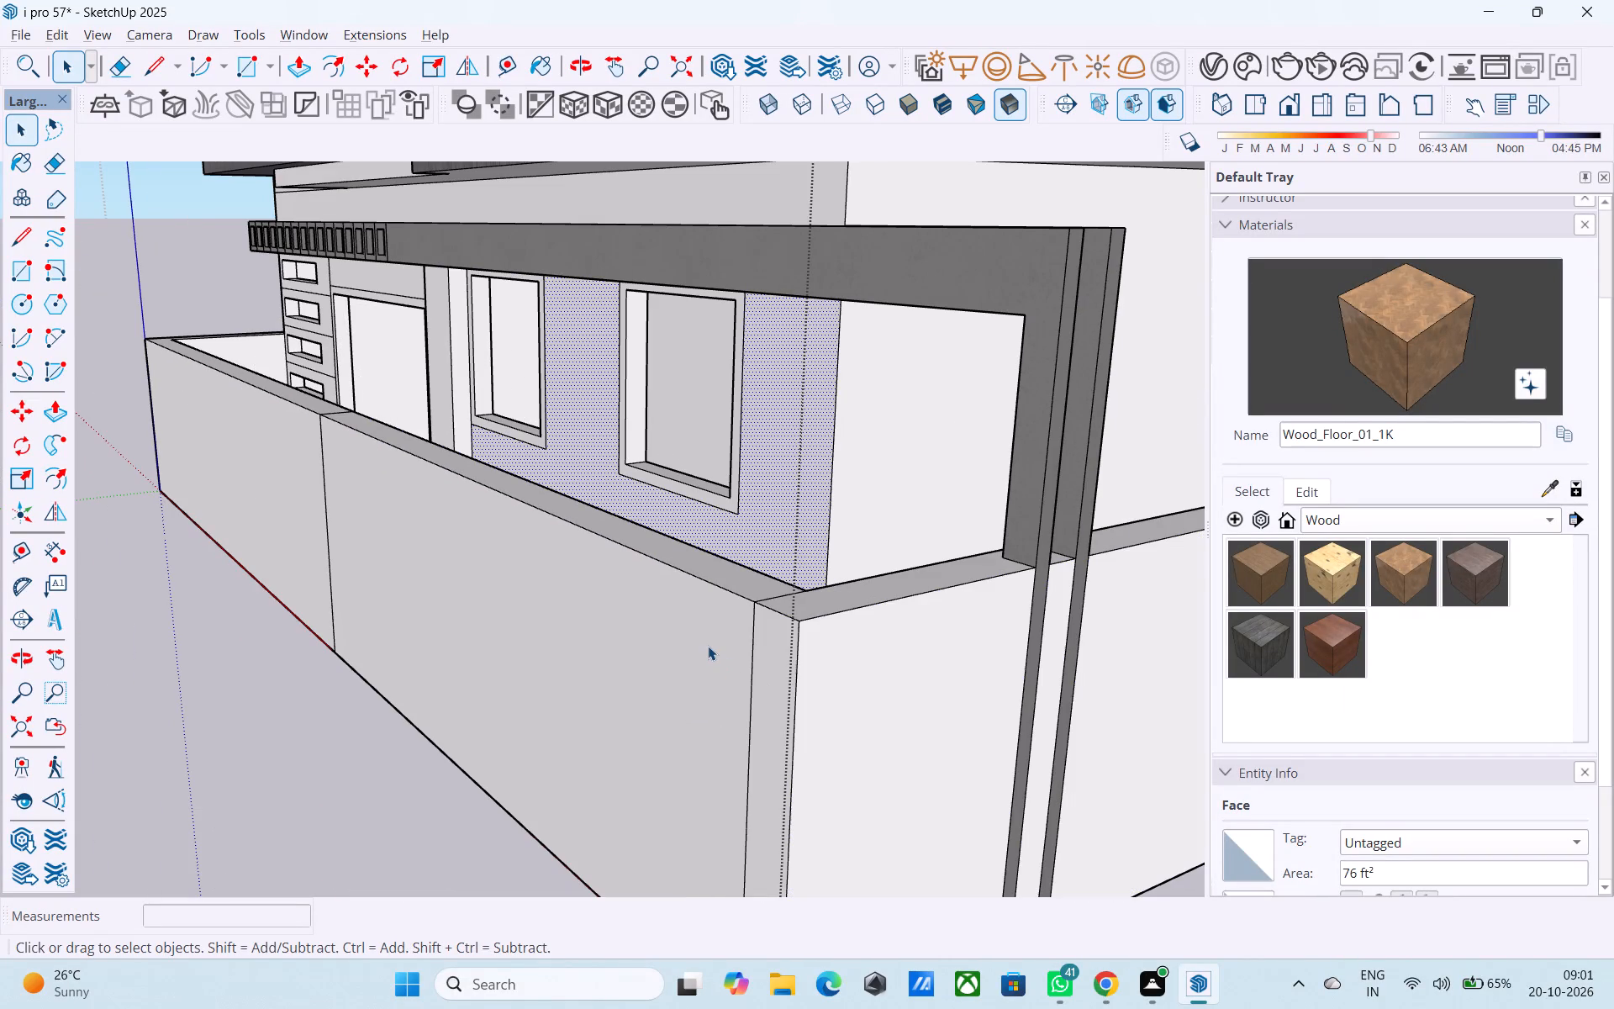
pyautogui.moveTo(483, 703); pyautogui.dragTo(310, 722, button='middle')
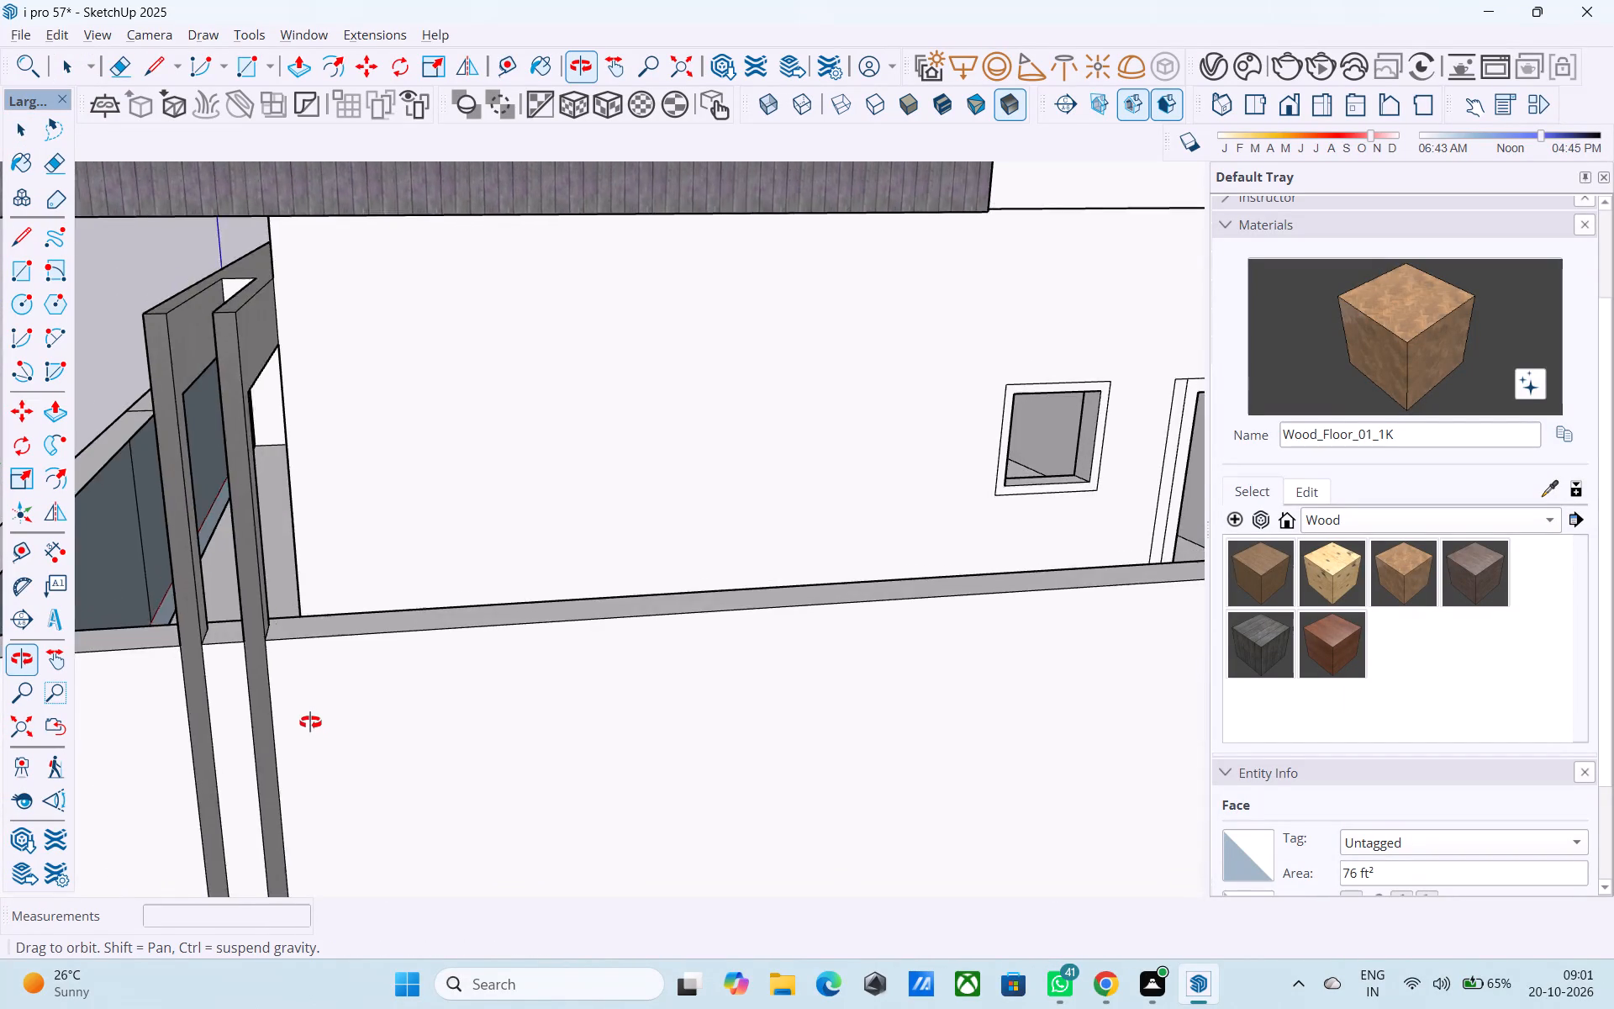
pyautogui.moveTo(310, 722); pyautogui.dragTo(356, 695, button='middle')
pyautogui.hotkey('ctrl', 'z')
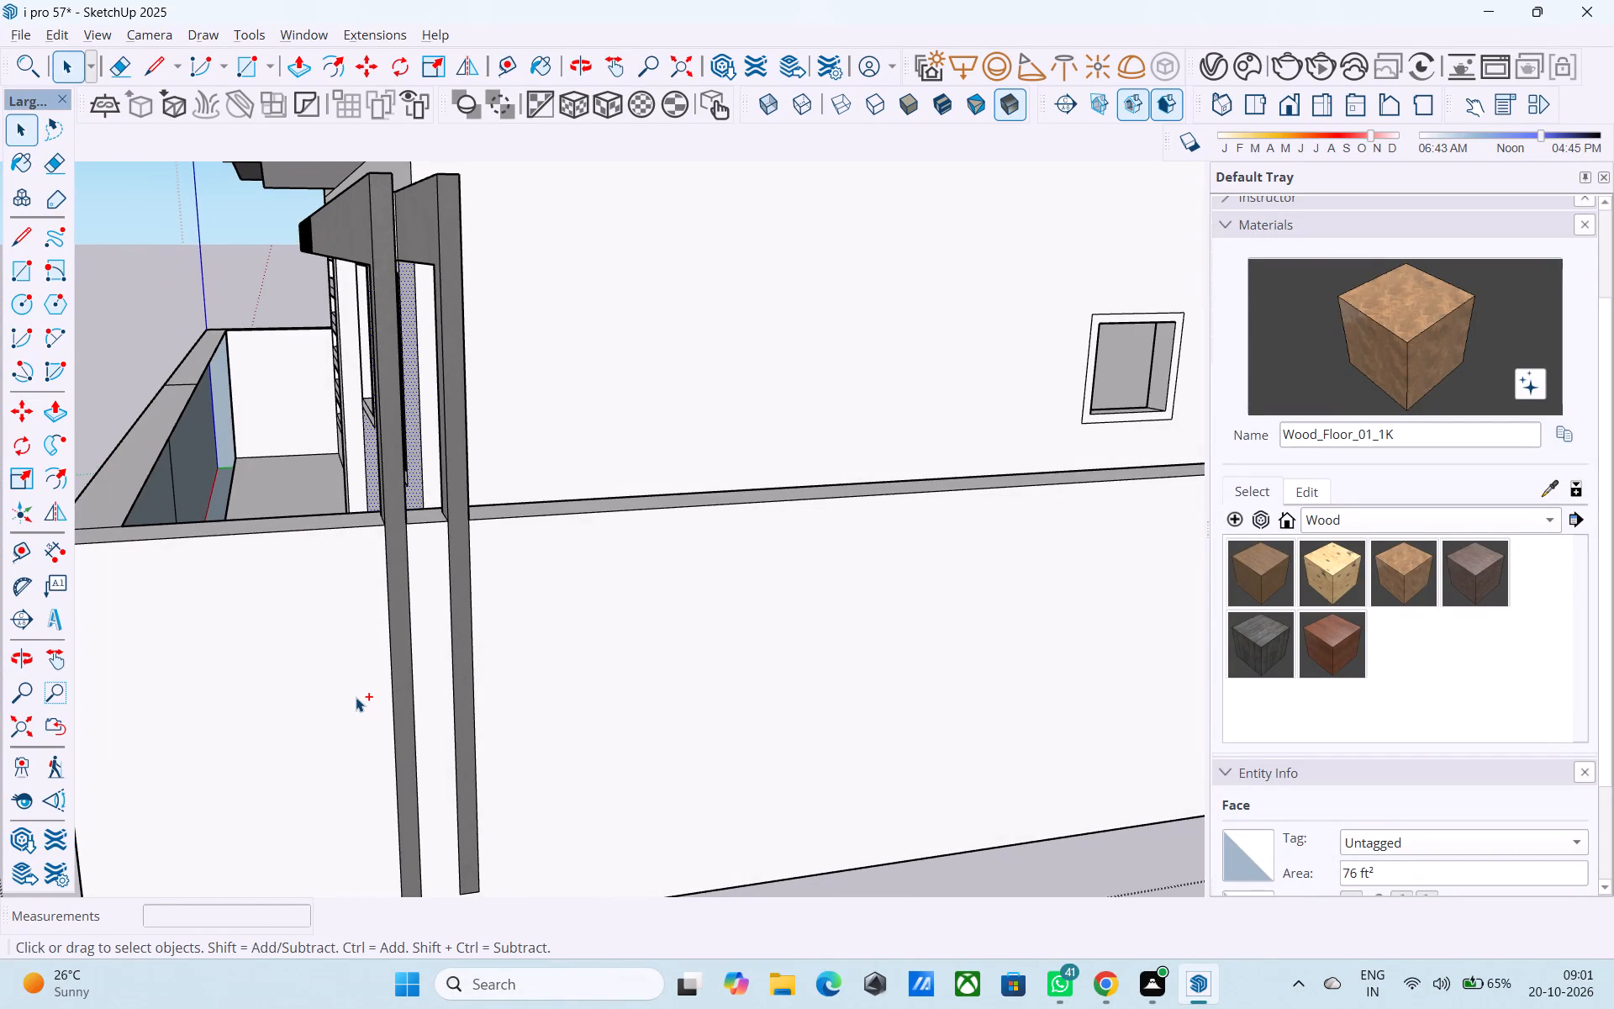
# Undo the lines dividing the front boundary wall's top and outer face so the front face is one piece.
pyautogui.keyDown('ctrl'); pyautogui.scroll(-4, 367, 691); pyautogui.keyUp('ctrl')
pyautogui.moveTo(484, 649); pyautogui.dragTo(640, 610, button='middle')
pyautogui.scroll(-5, 655, 597)
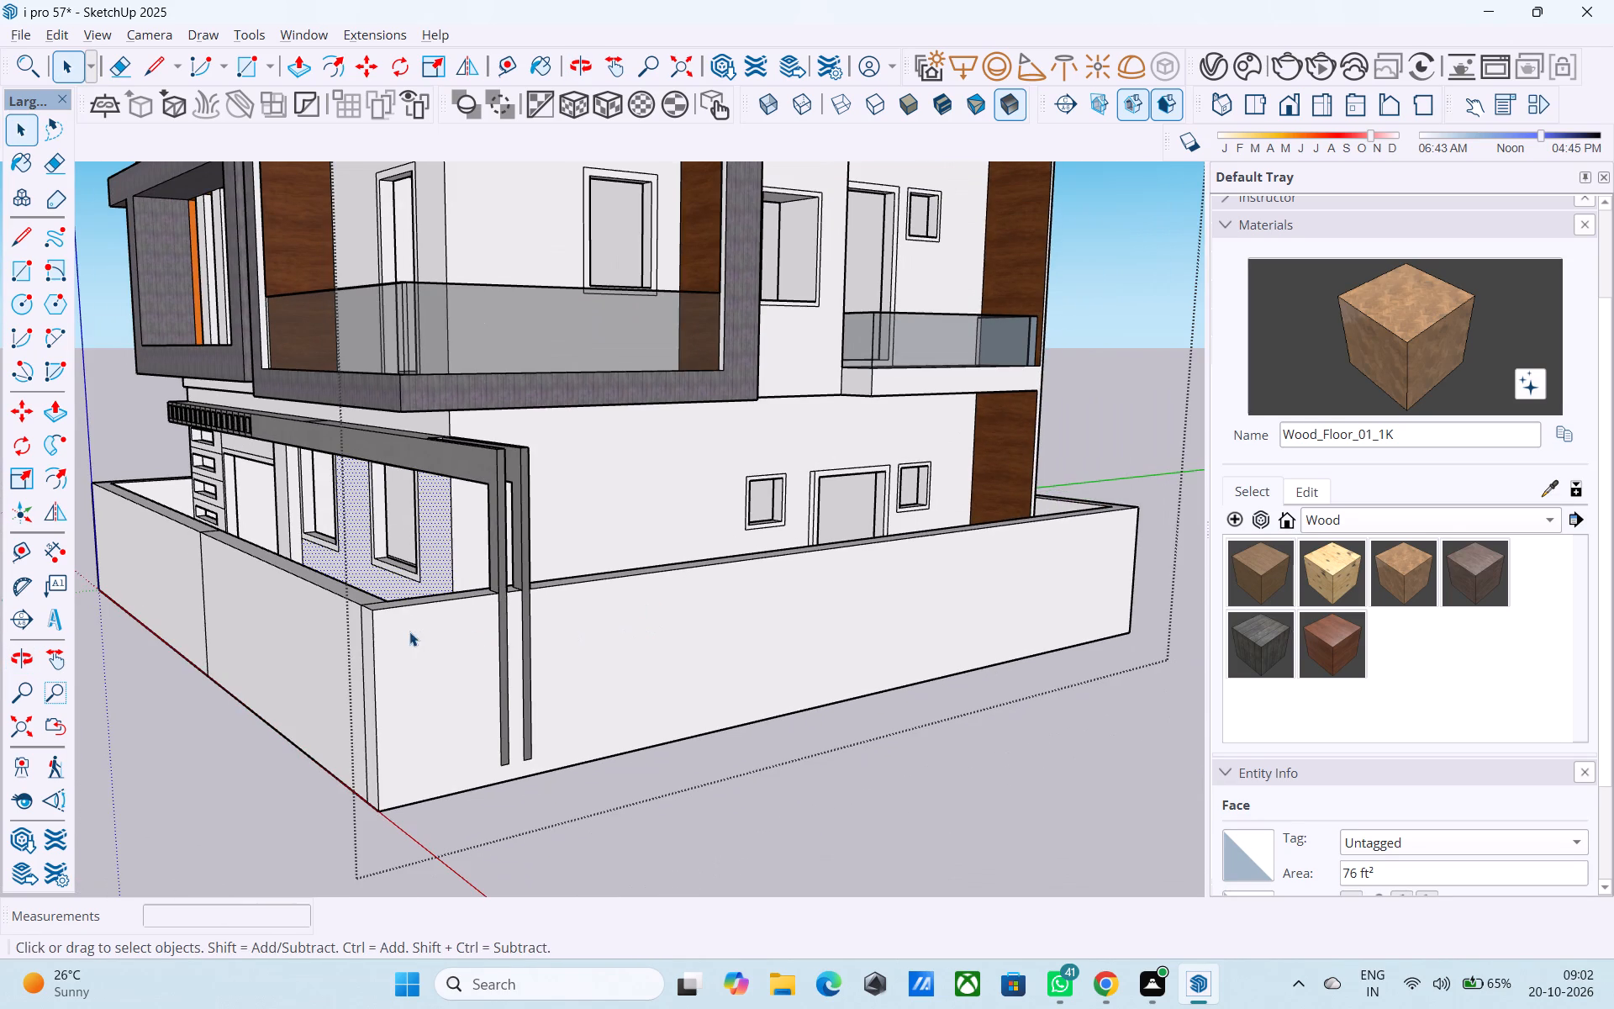
pyautogui.click(328, 649)
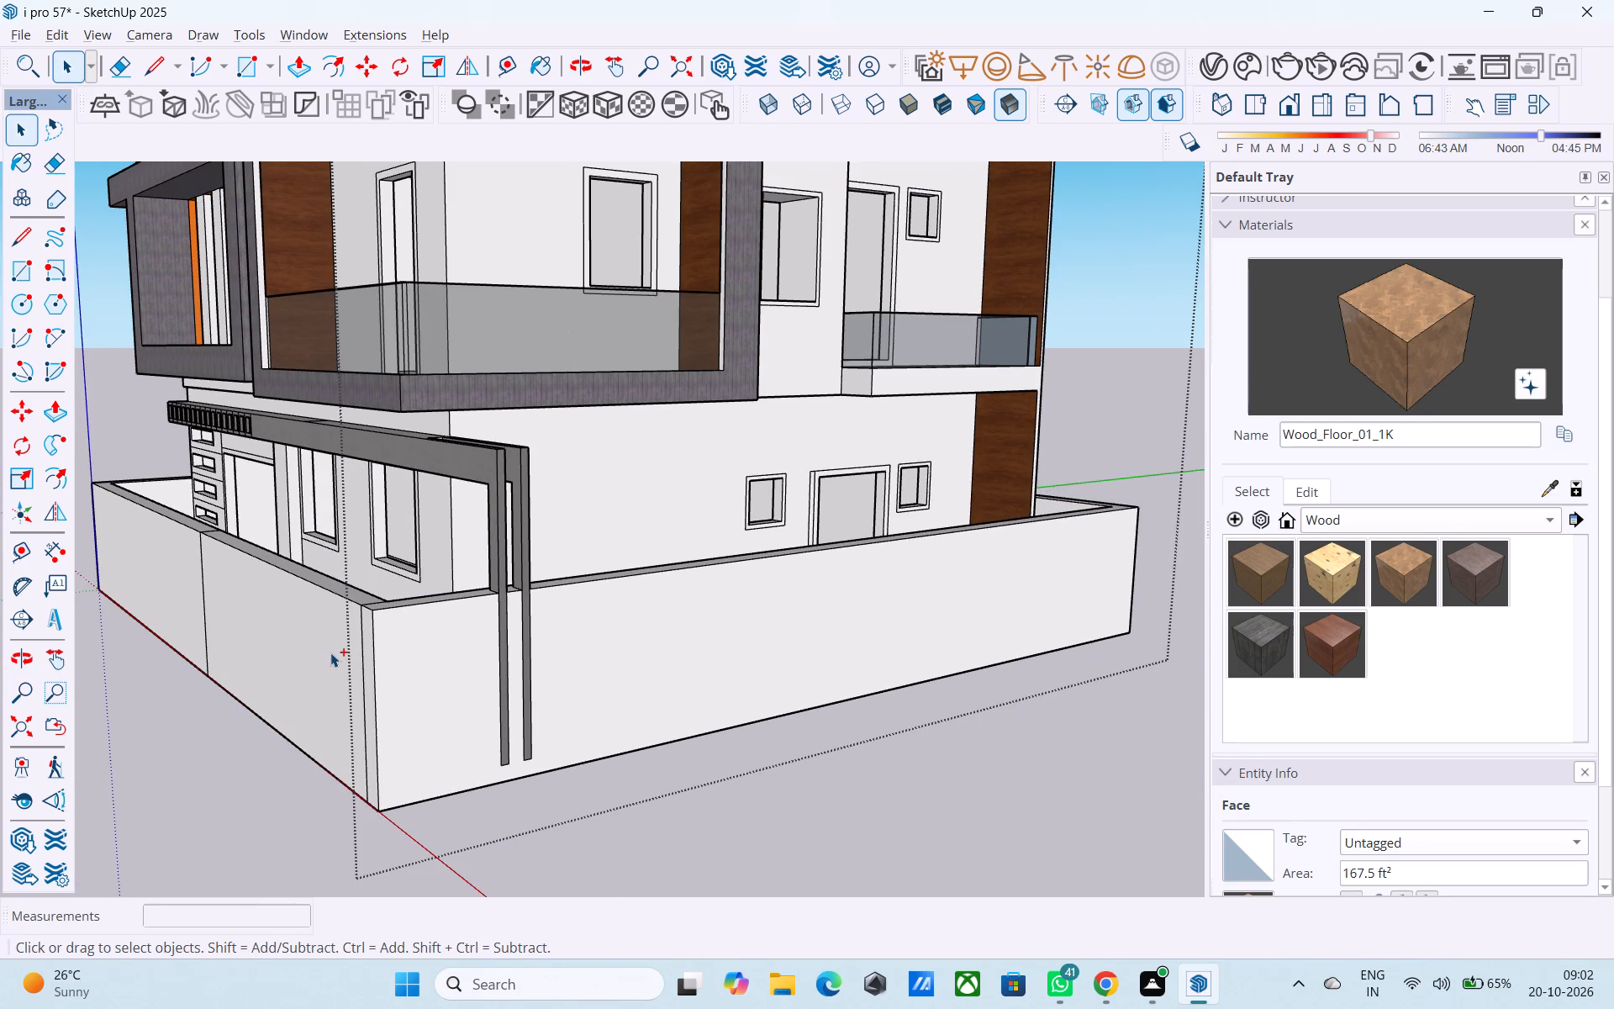
pyautogui.hotkey('ctrl', 'z')
pyautogui.hotkey('ctrl', 'z')
pyautogui.hotkey('ctrl', 'z')
pyautogui.hotkey('ctrl', 'z')
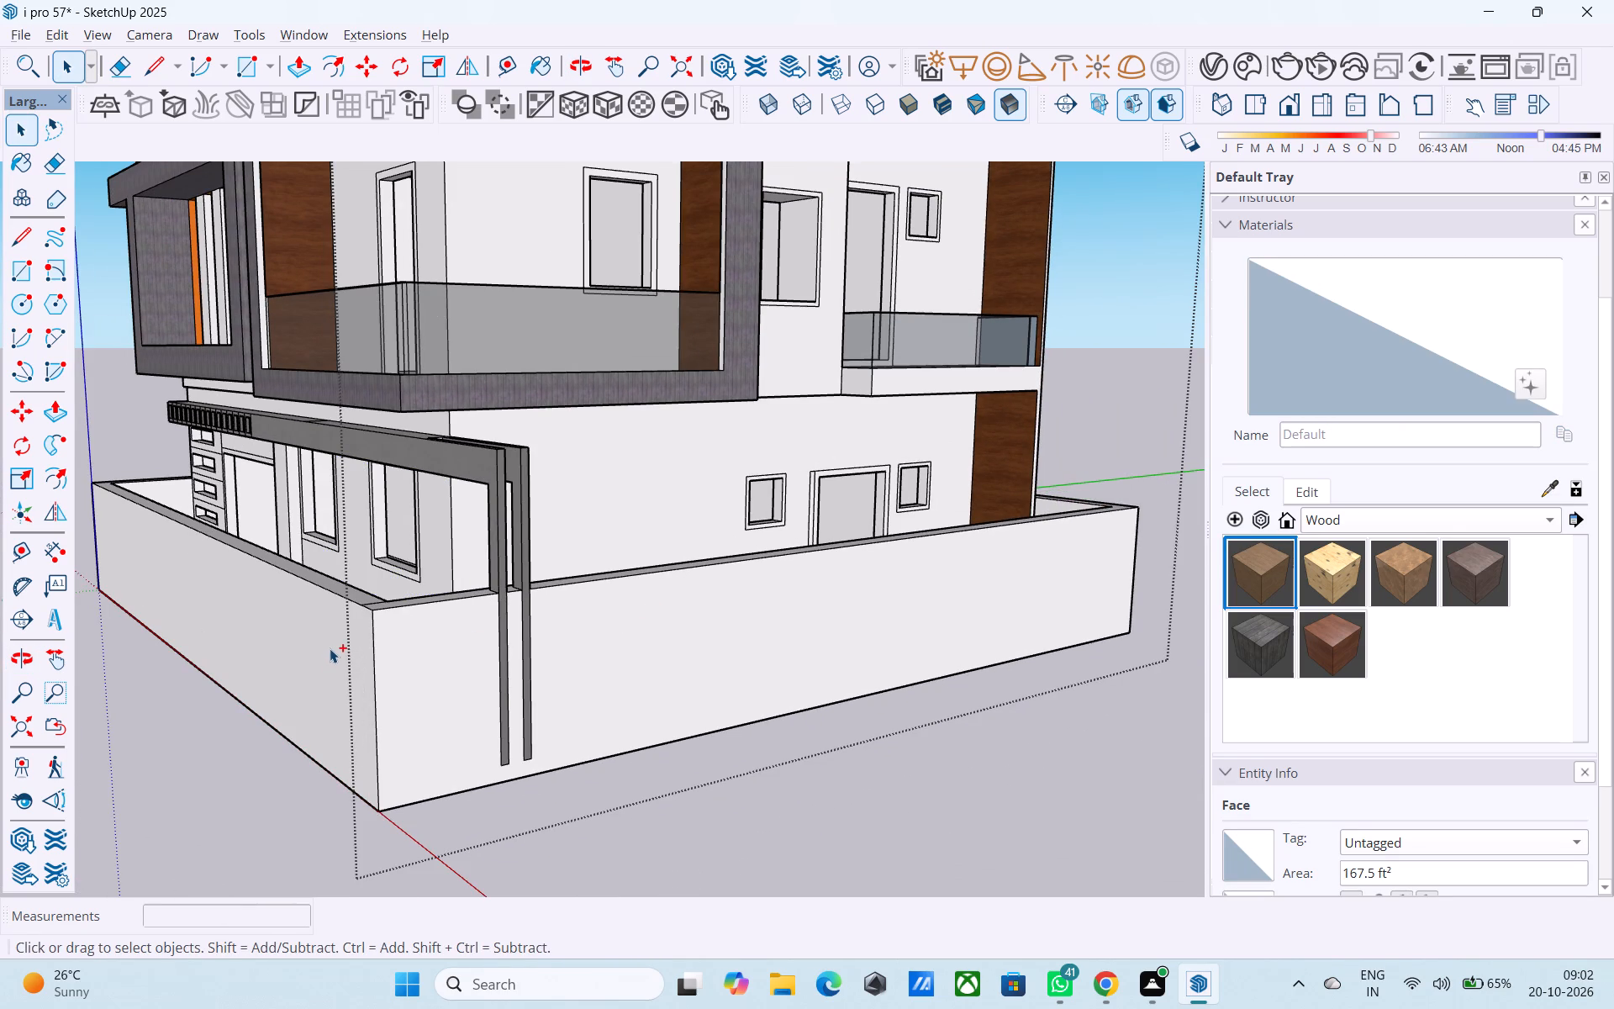
pyautogui.hotkey('ctrl', 'z')
pyautogui.scroll(-2, 332, 651)
pyautogui.moveTo(332, 651); pyautogui.dragTo(363, 684, button='middle')
pyautogui.click(362, 682)
pyautogui.scroll(3, 361, 682)
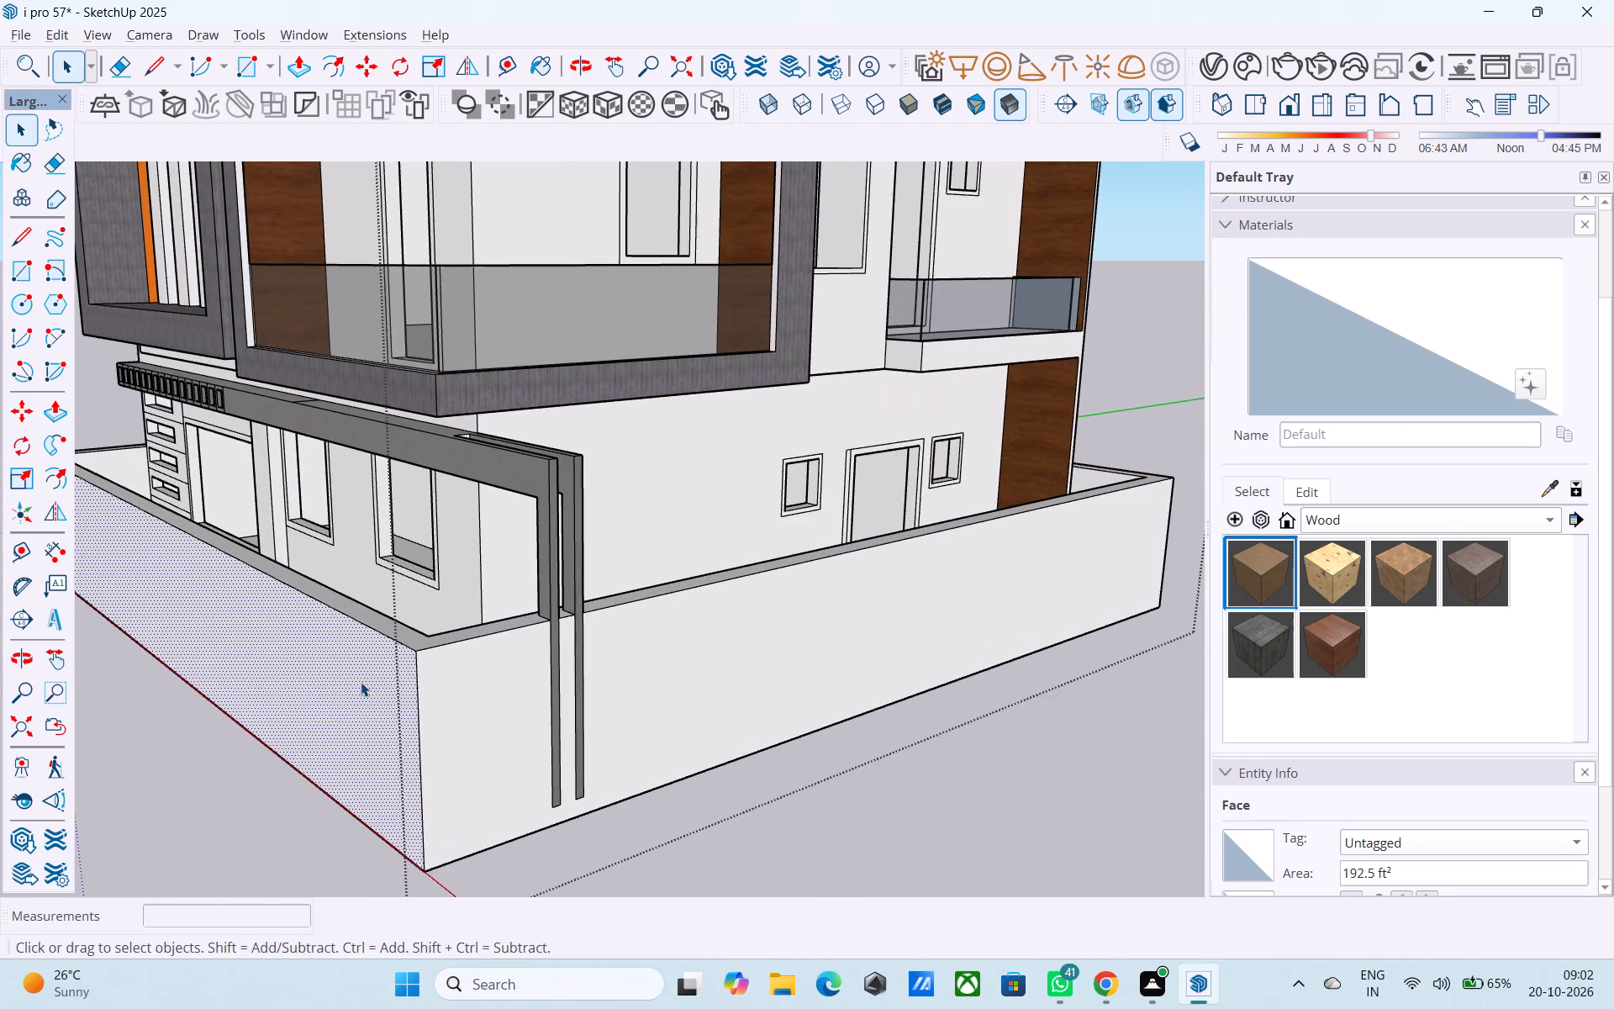
# Copy the front wall's vertical corner edge 15.5' along the wall's outer face, away from the metal beam's post.
pyautogui.moveTo(361, 682); pyautogui.dragTo(642, 687, button='middle')
pyautogui.scroll(1, 741, 705)
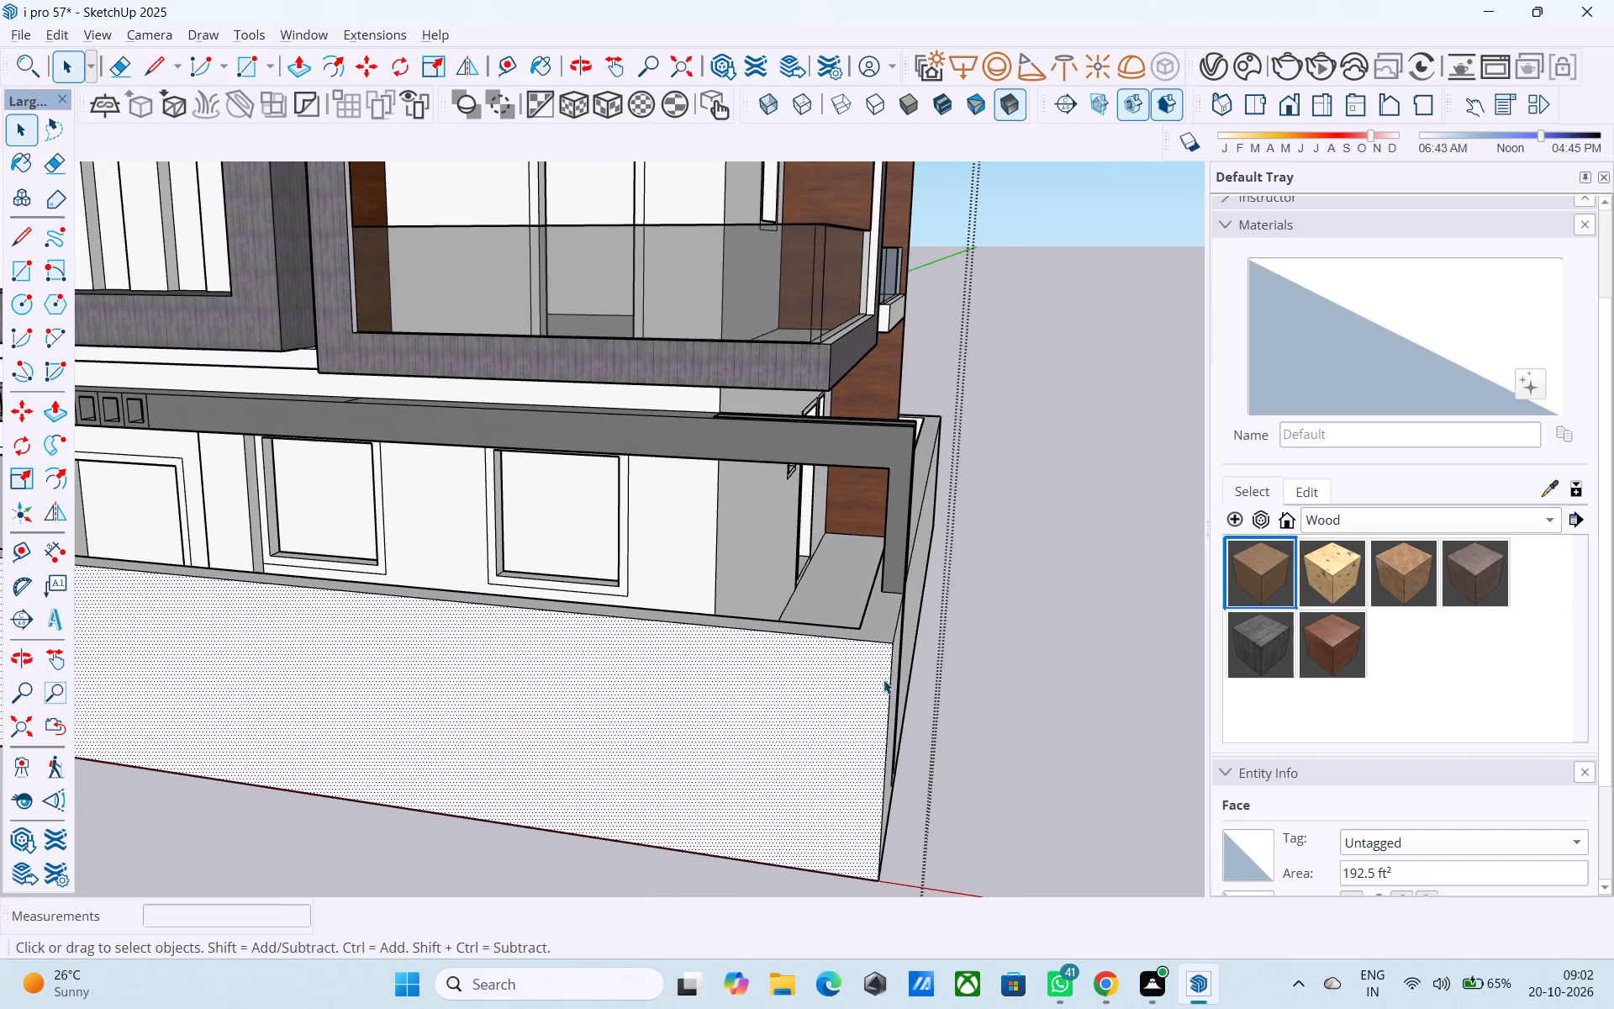
pyautogui.click(892, 682)
pyautogui.press('m')
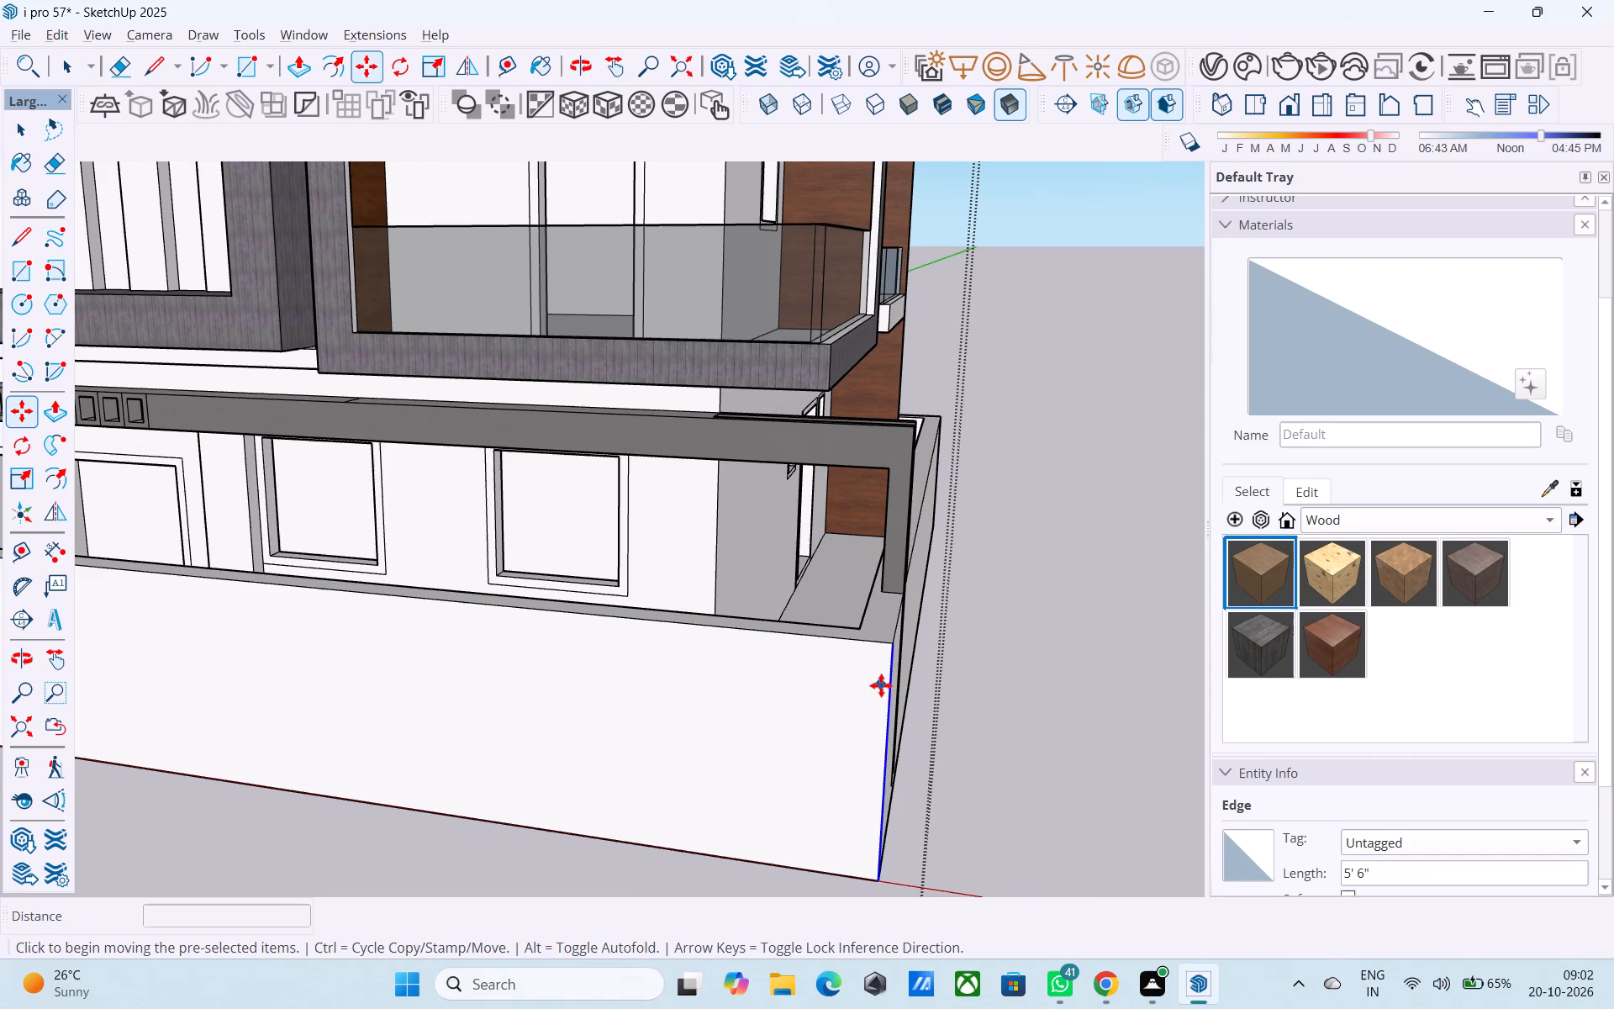
pyautogui.click(888, 647)
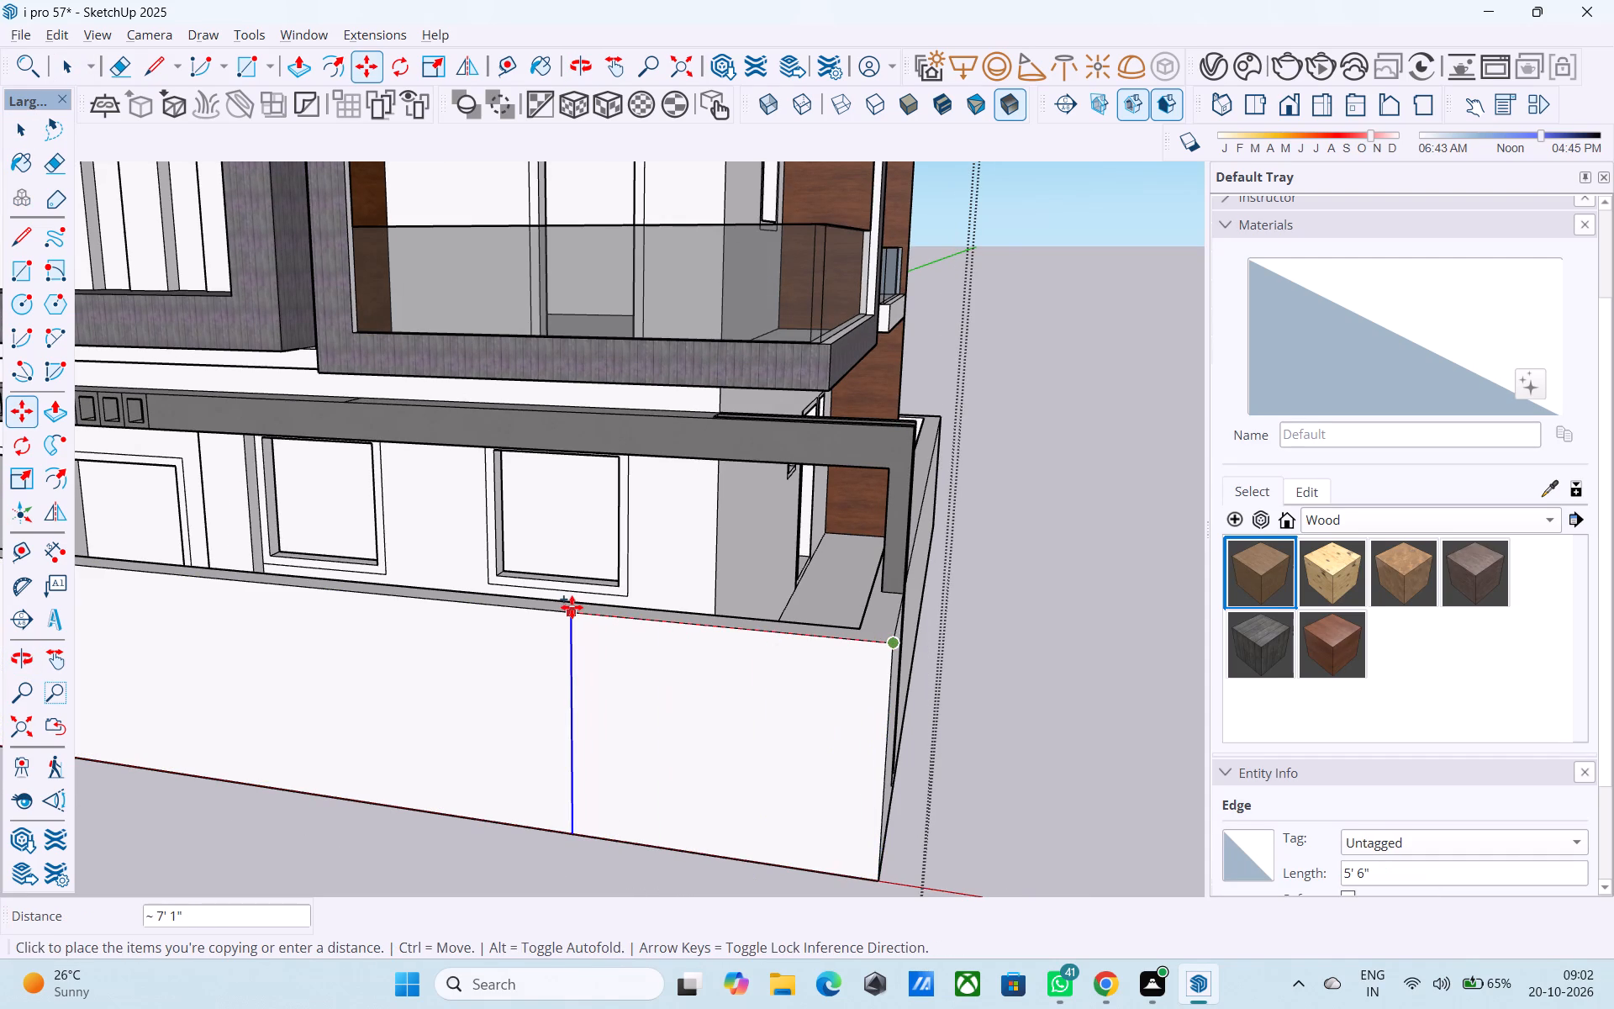
pyautogui.write("15.5'")
pyautogui.press('Return')
# Draw a line across the front wall's top face from the copied vertical edge's upper end to the inner edge.
pyautogui.scroll(-2, 572, 606)
pyautogui.moveTo(572, 605); pyautogui.dragTo(620, 741, button='middle')
pyautogui.scroll(-1, 620, 741)
pyautogui.scroll(4, 367, 721)
pyautogui.press('l')
pyautogui.scroll(1, 377, 712)
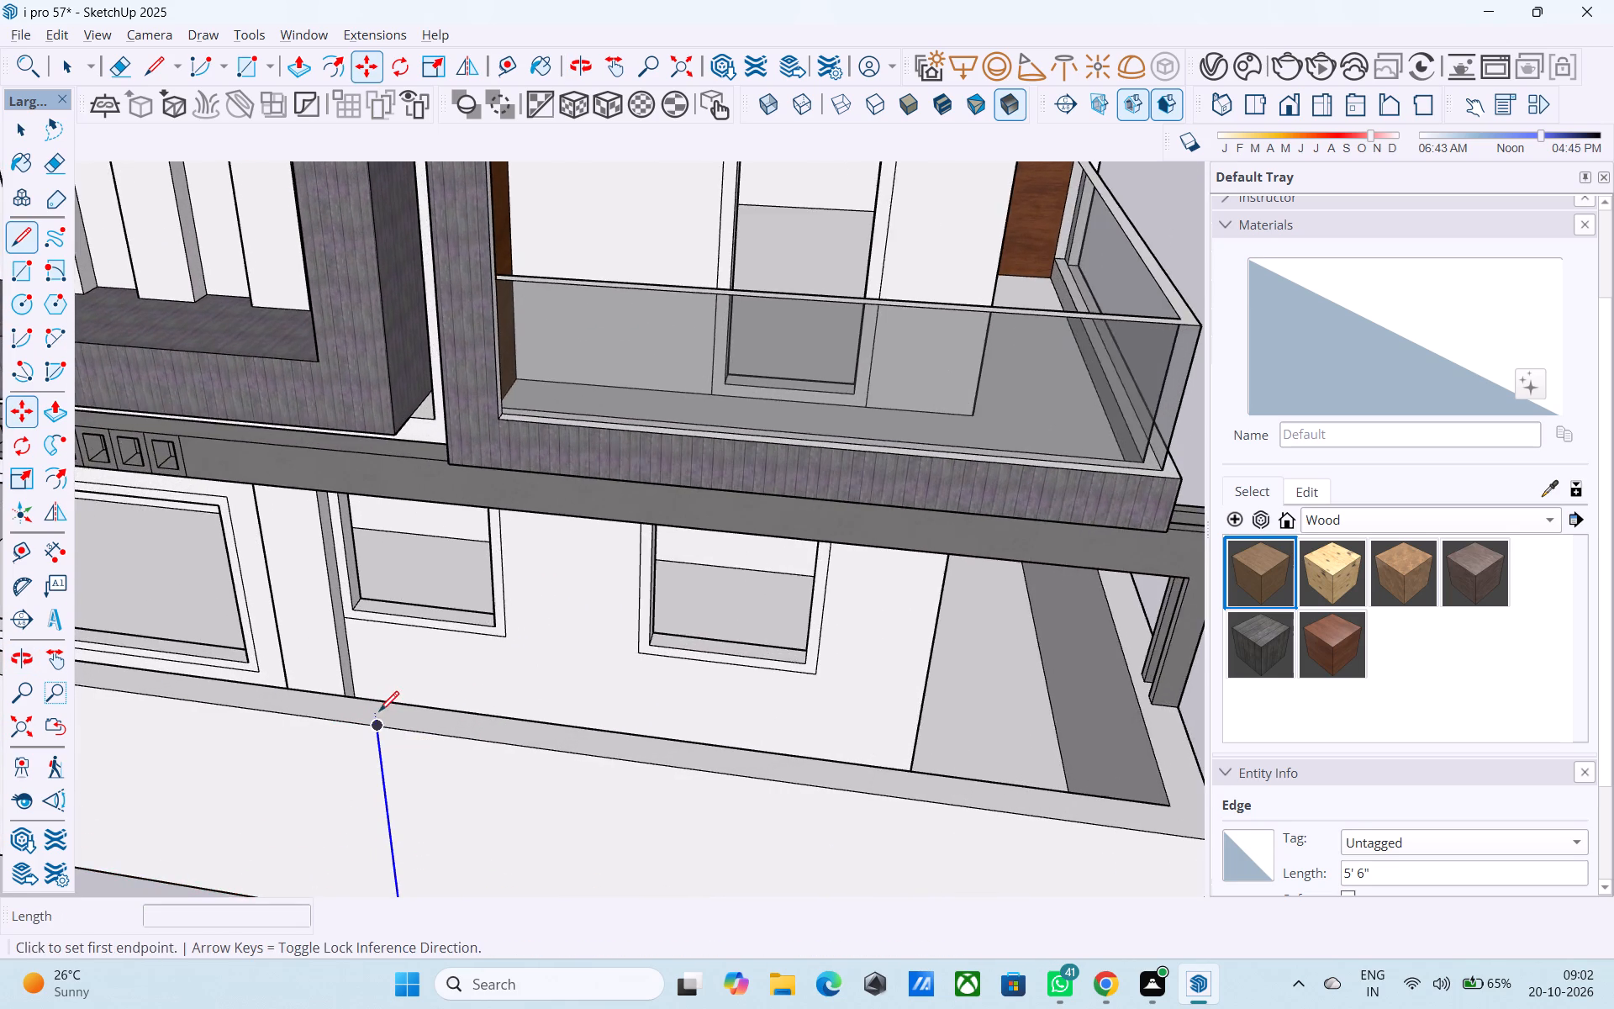
pyautogui.scroll(2, 379, 713)
pyautogui.click(377, 739)
pyautogui.click(388, 698)
pyautogui.scroll(-8, 365, 667)
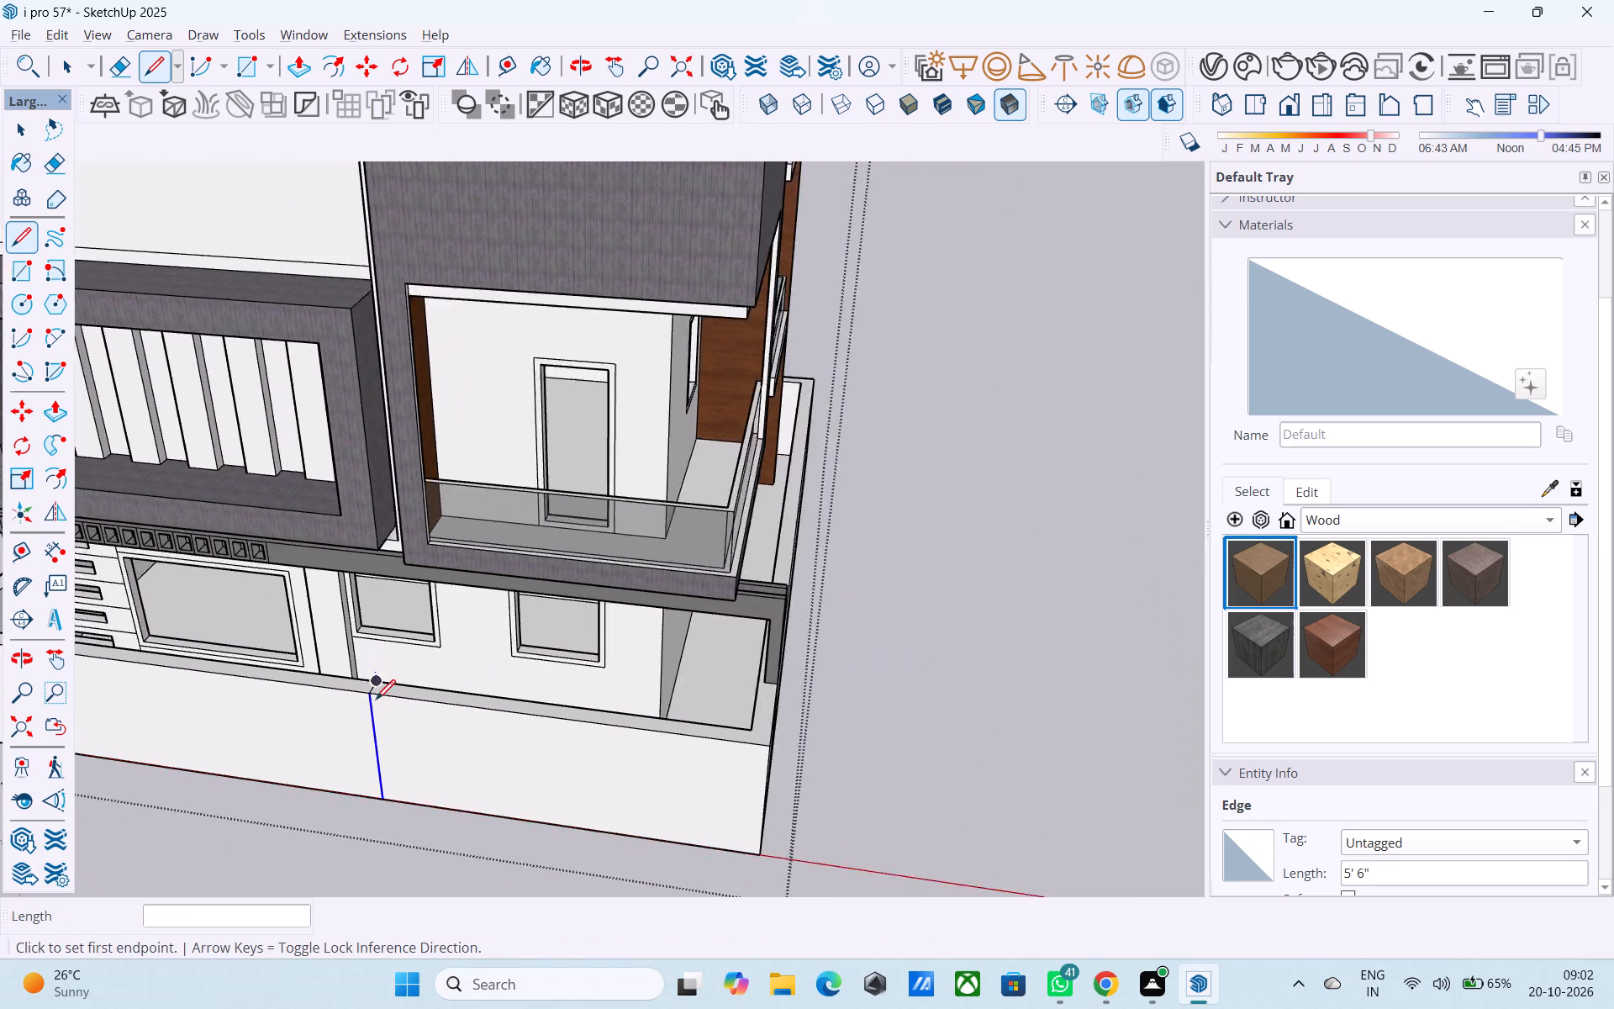
pyautogui.scroll(-2, 376, 701)
pyautogui.press('space')
# Draw a line across the front wall's top face from the inner corner near the metal post to the outer edge.
pyautogui.moveTo(402, 751); pyautogui.dragTo(389, 716, button='middle')
pyautogui.scroll(-3, 453, 770)
pyautogui.moveTo(457, 774); pyautogui.dragTo(439, 686, button='middle')
pyautogui.scroll(2, 420, 676)
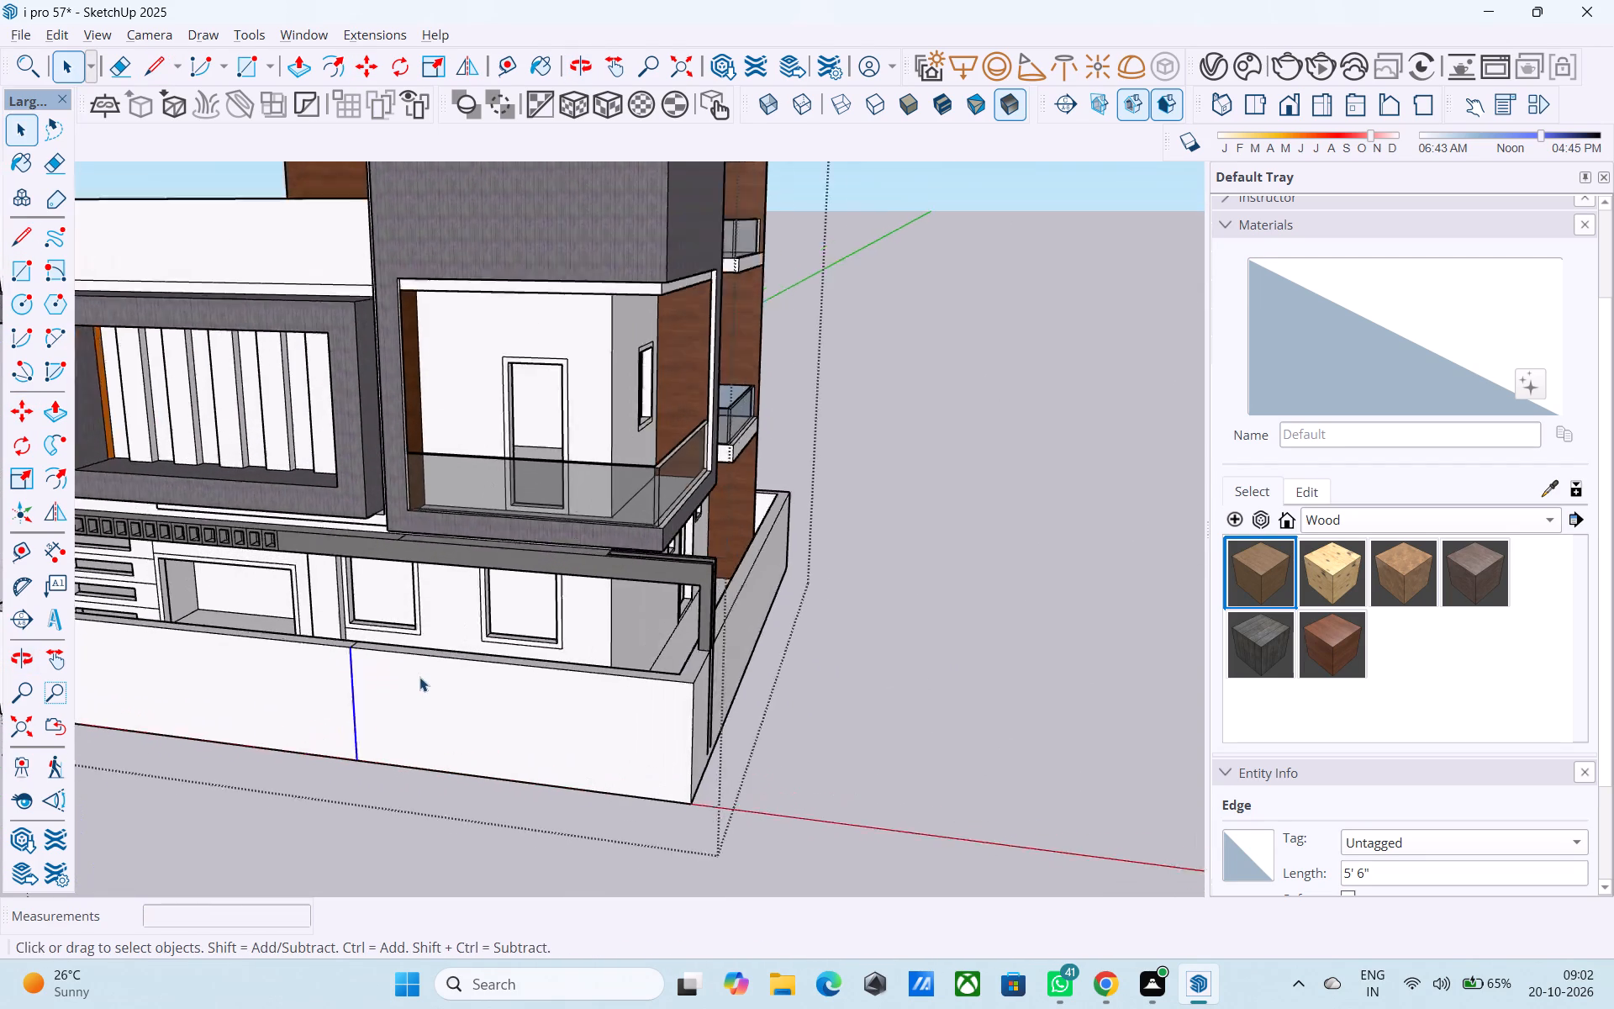
pyautogui.scroll(7, 419, 677)
pyautogui.scroll(1, 864, 648)
pyautogui.scroll(-2, 773, 682)
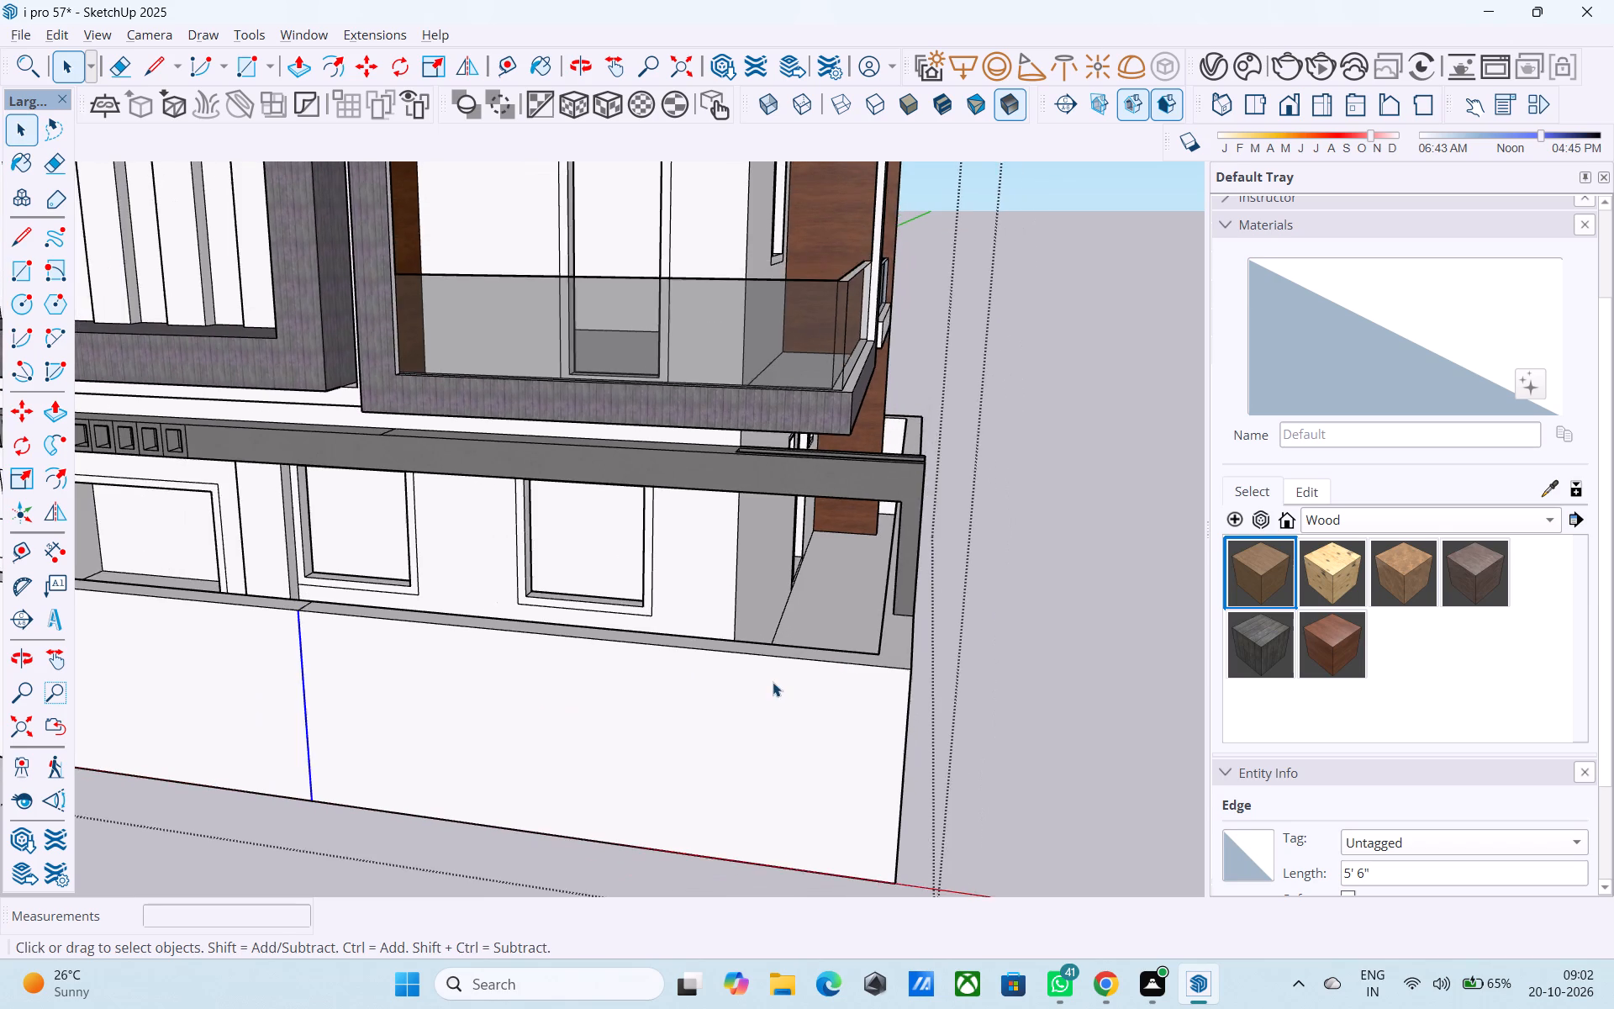
pyautogui.moveTo(773, 682); pyautogui.dragTo(621, 685, button='middle')
pyautogui.moveTo(669, 729); pyautogui.dragTo(659, 726, button='middle')
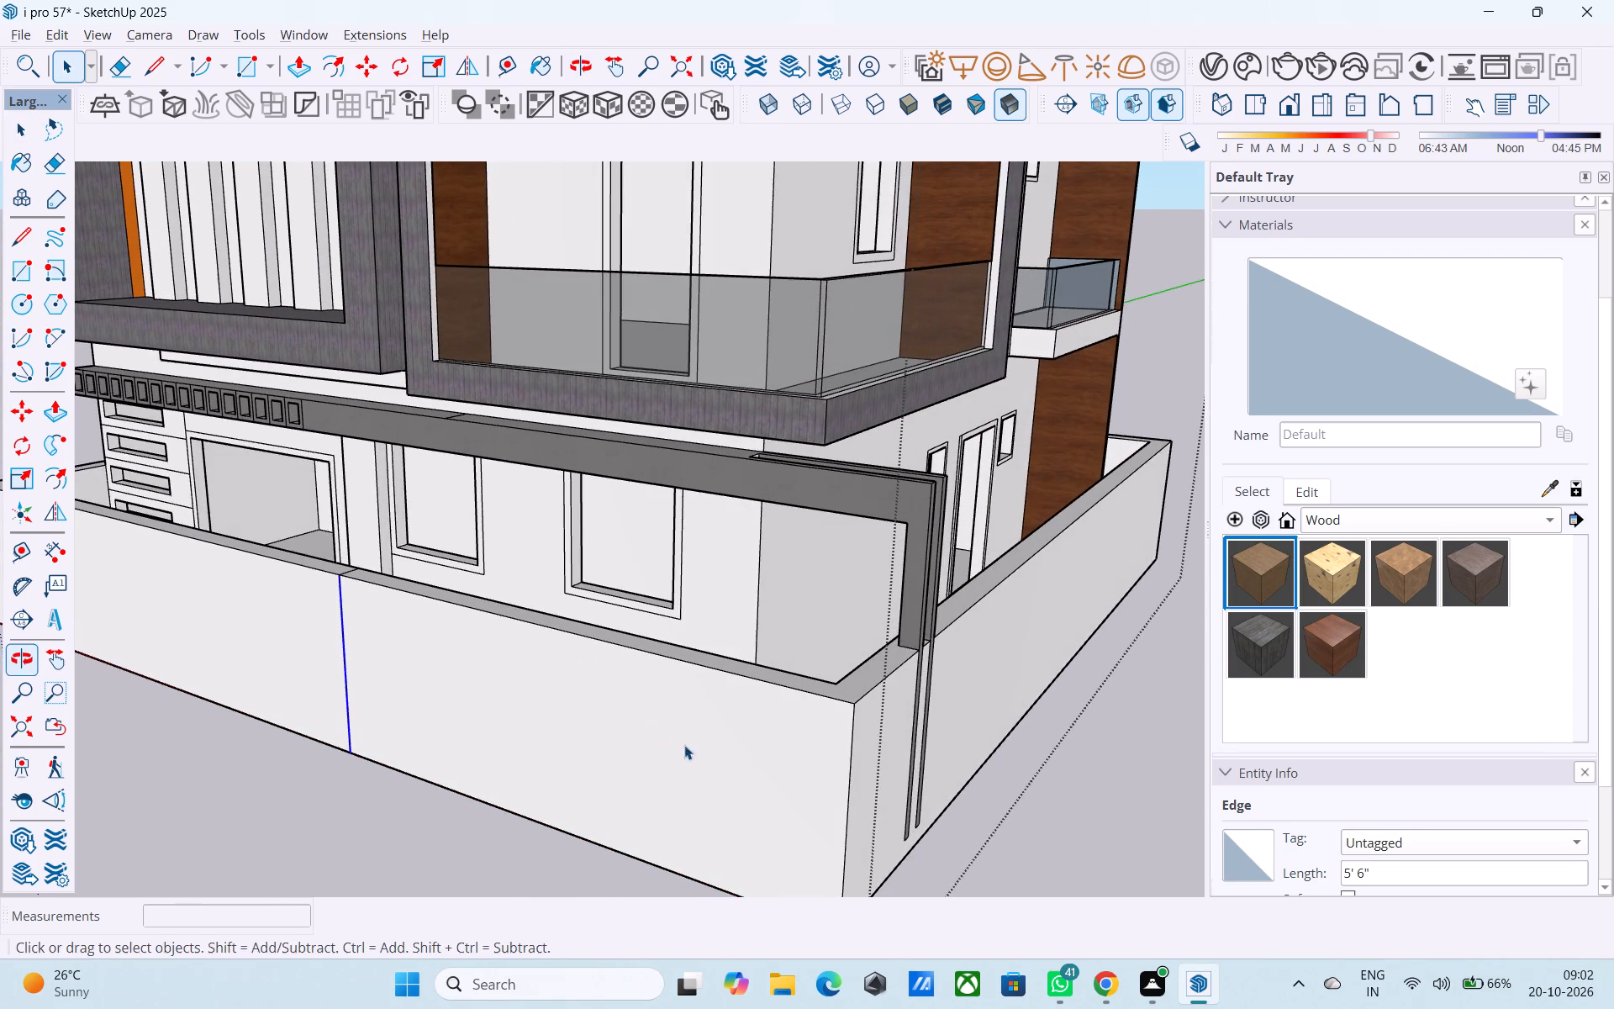
pyautogui.scroll(6, 728, 747)
pyautogui.press('l')
pyautogui.click(881, 661)
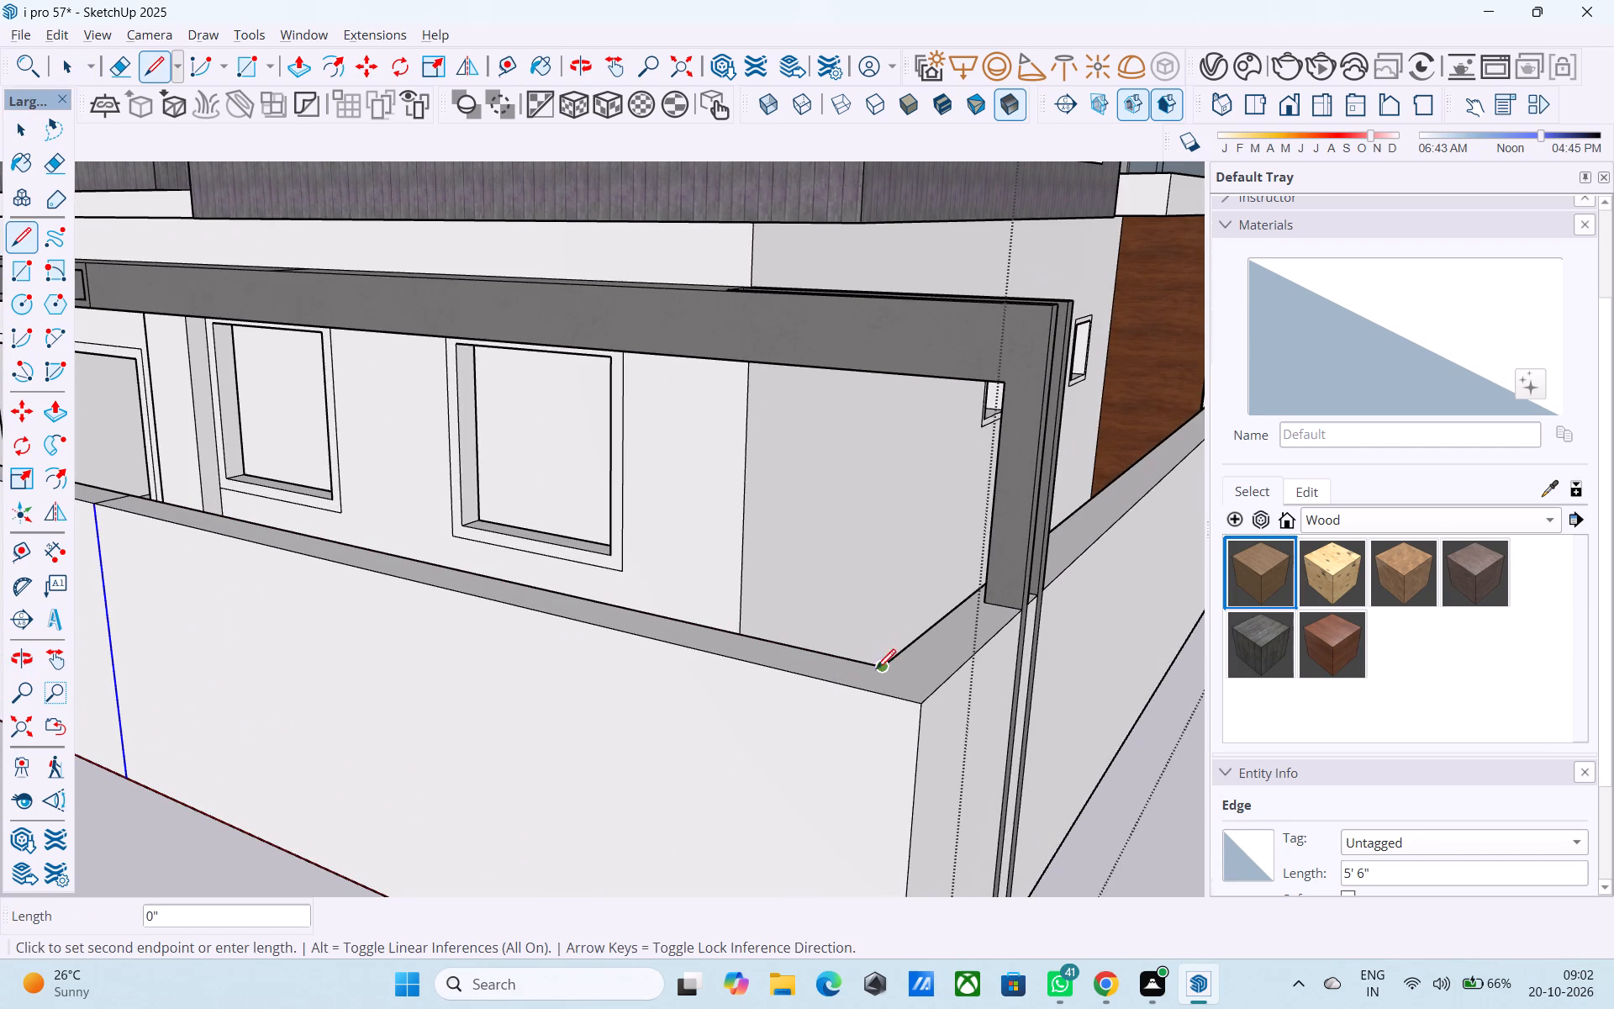
pyautogui.click(864, 688)
pyautogui.press('space')
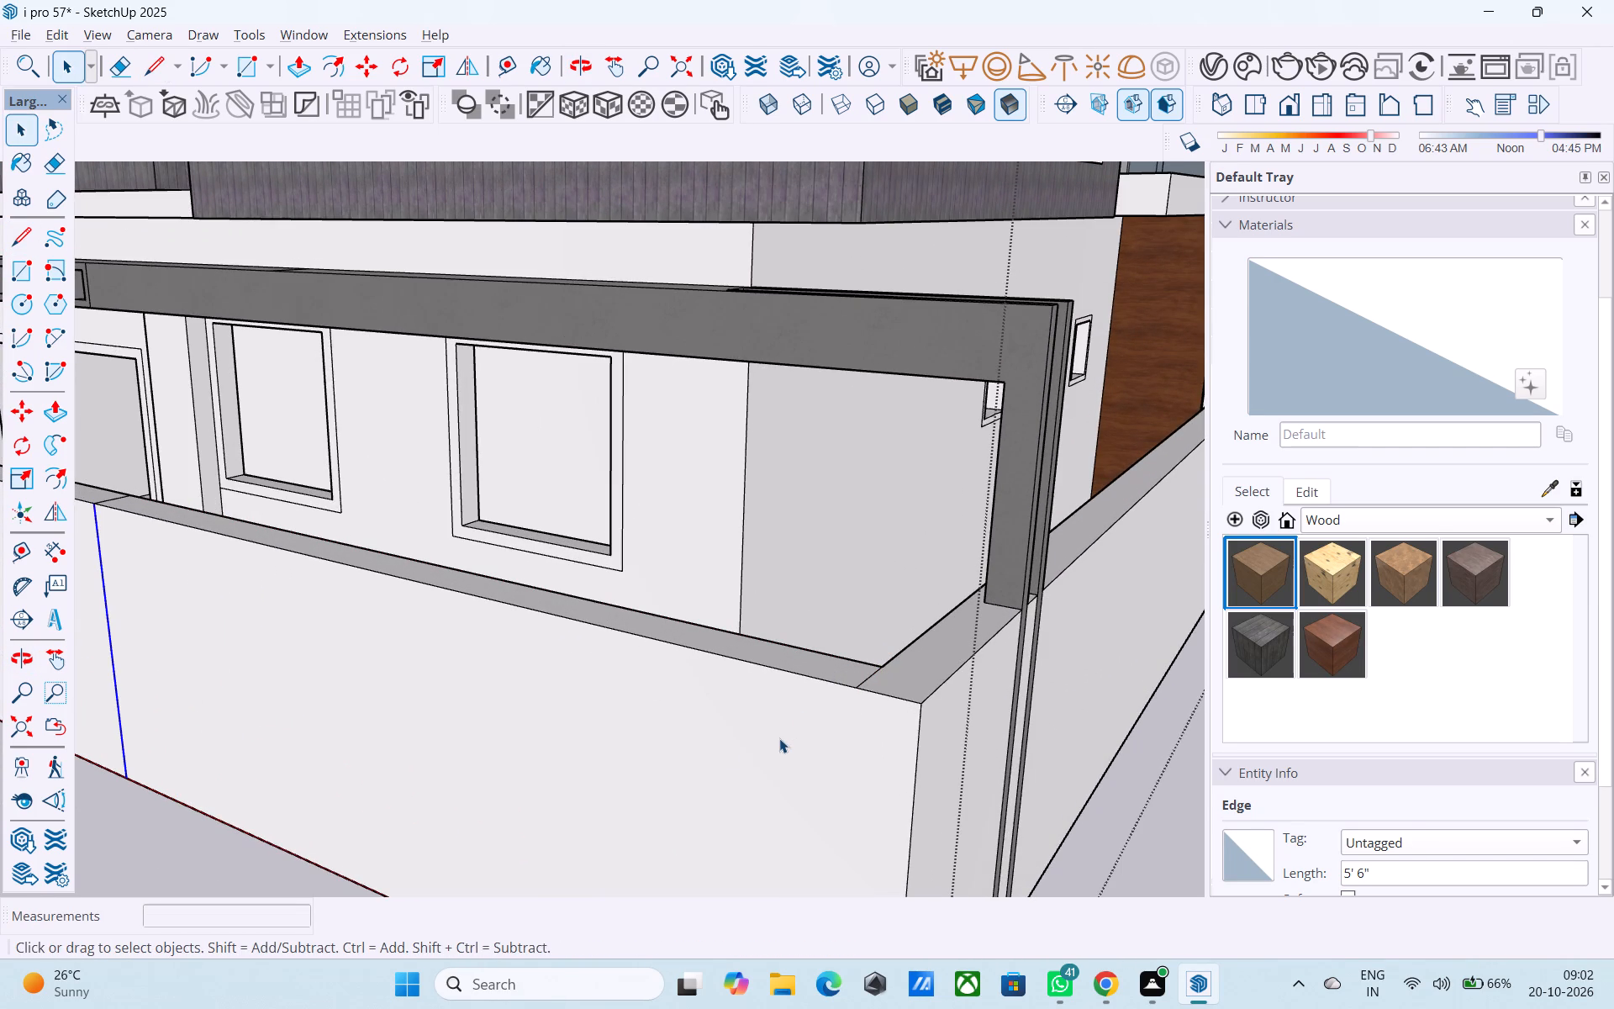
# Draw a vertical edge from the corner line's outer end to the wall's base, and select the gate section's face.
pyautogui.press('l')
pyautogui.click(856, 684)
pyautogui.scroll(-4, 810, 607)
pyautogui.scroll(1, 804, 583)
pyautogui.scroll(-2, 804, 578)
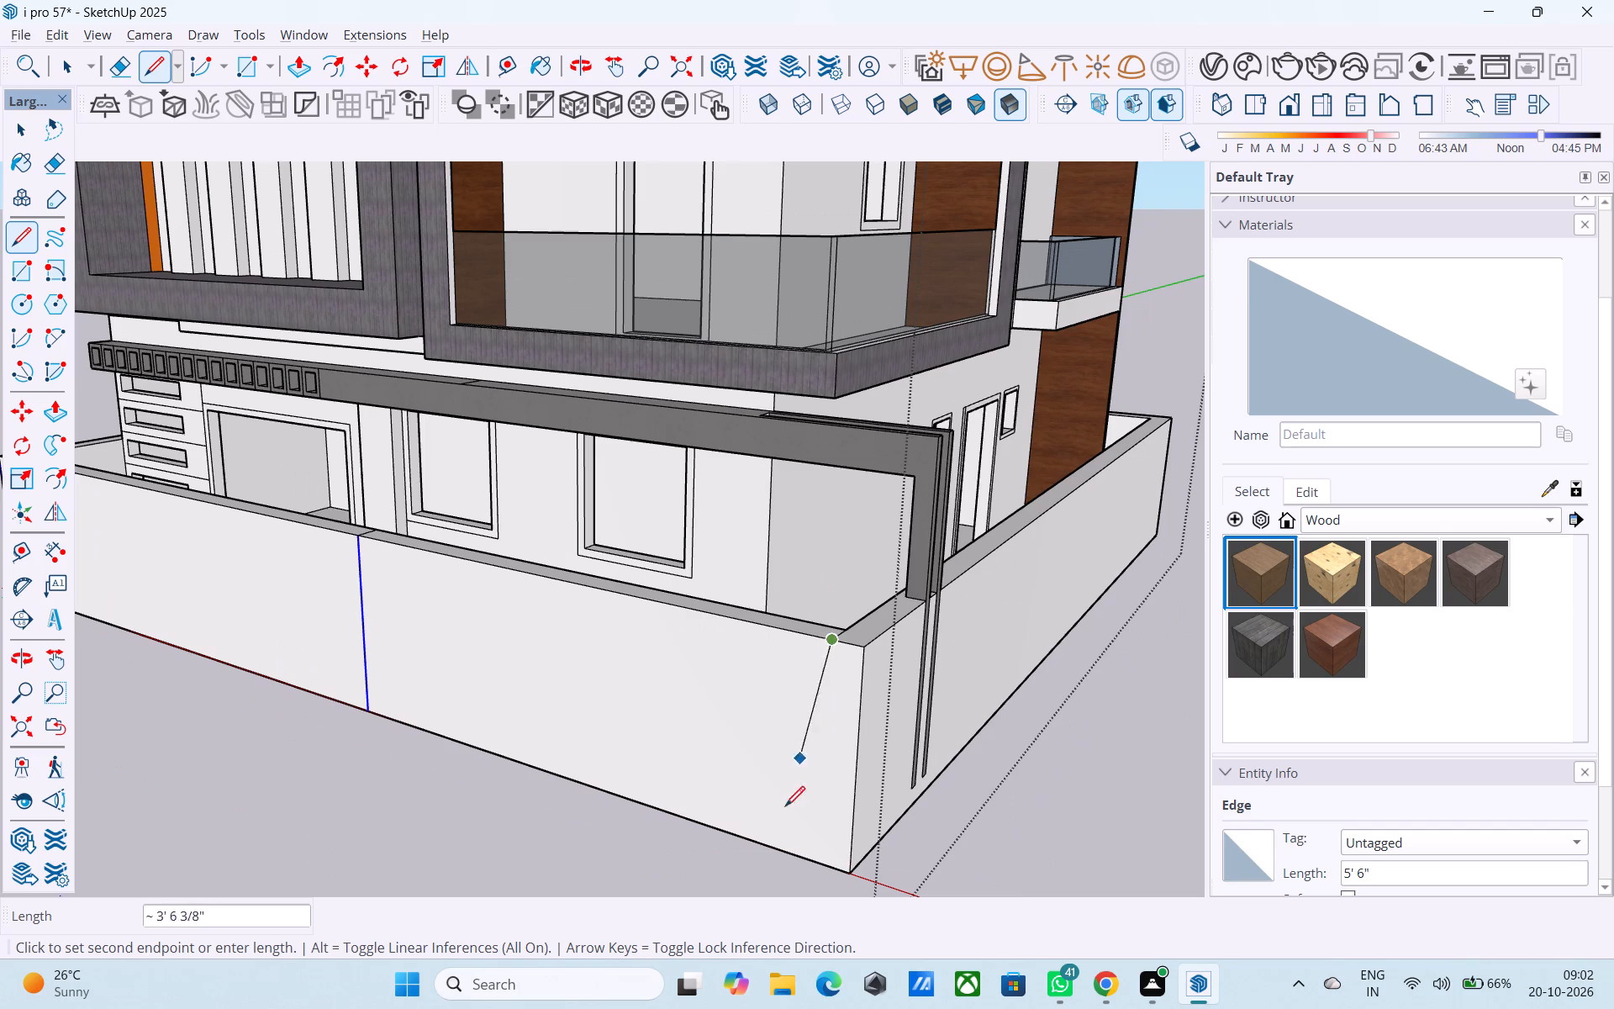
pyautogui.click(826, 864)
pyautogui.scroll(3, 703, 760)
pyautogui.press('space')
pyautogui.click(685, 726)
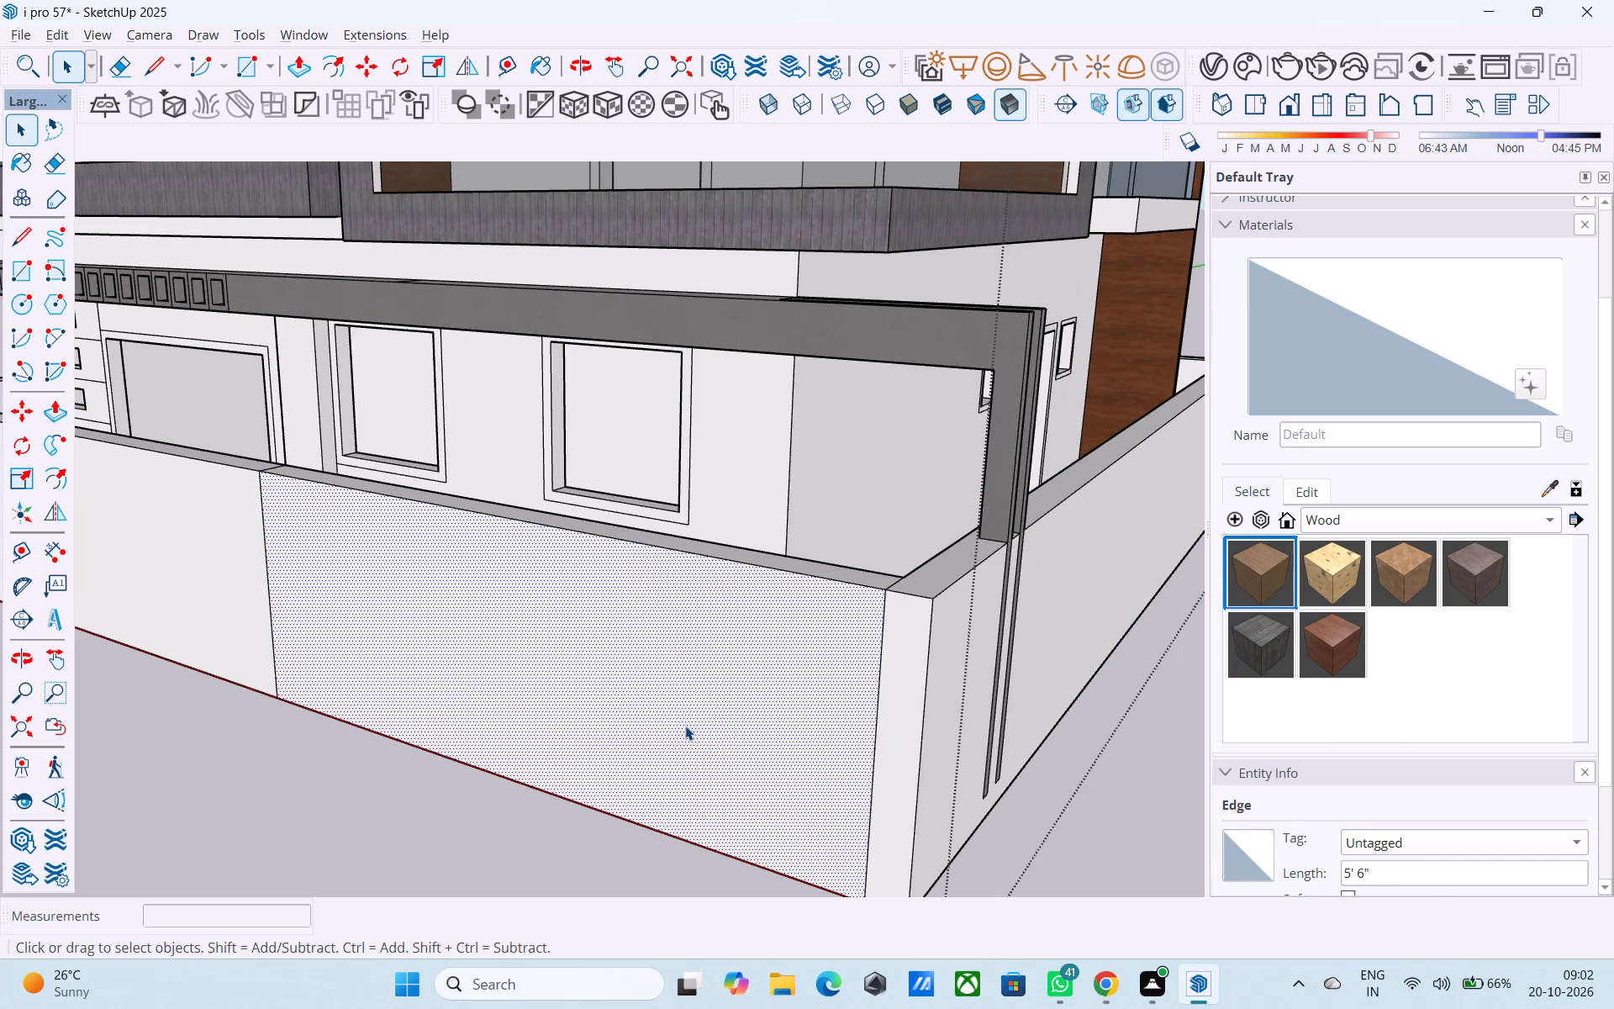
# Push the gate section's face into the front wall by 3", then change the recess depth to 2".
pyautogui.press('p')
pyautogui.click(685, 725)
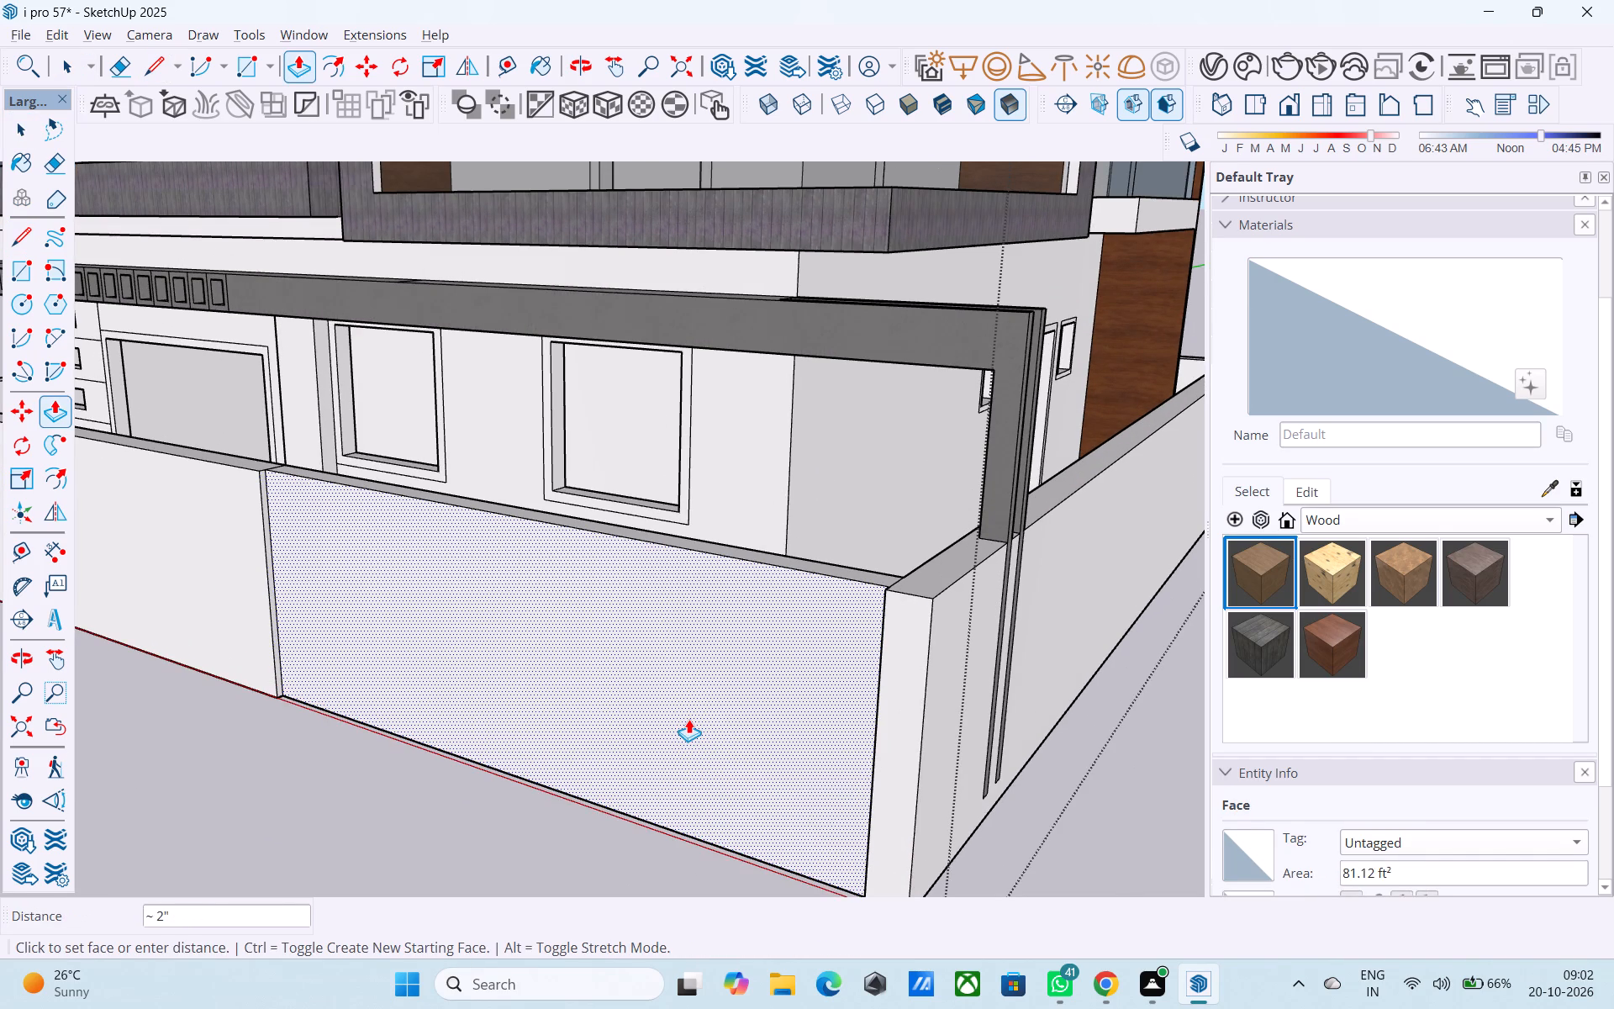
pyautogui.write('3"')
pyautogui.press('Return')
pyautogui.press('2')
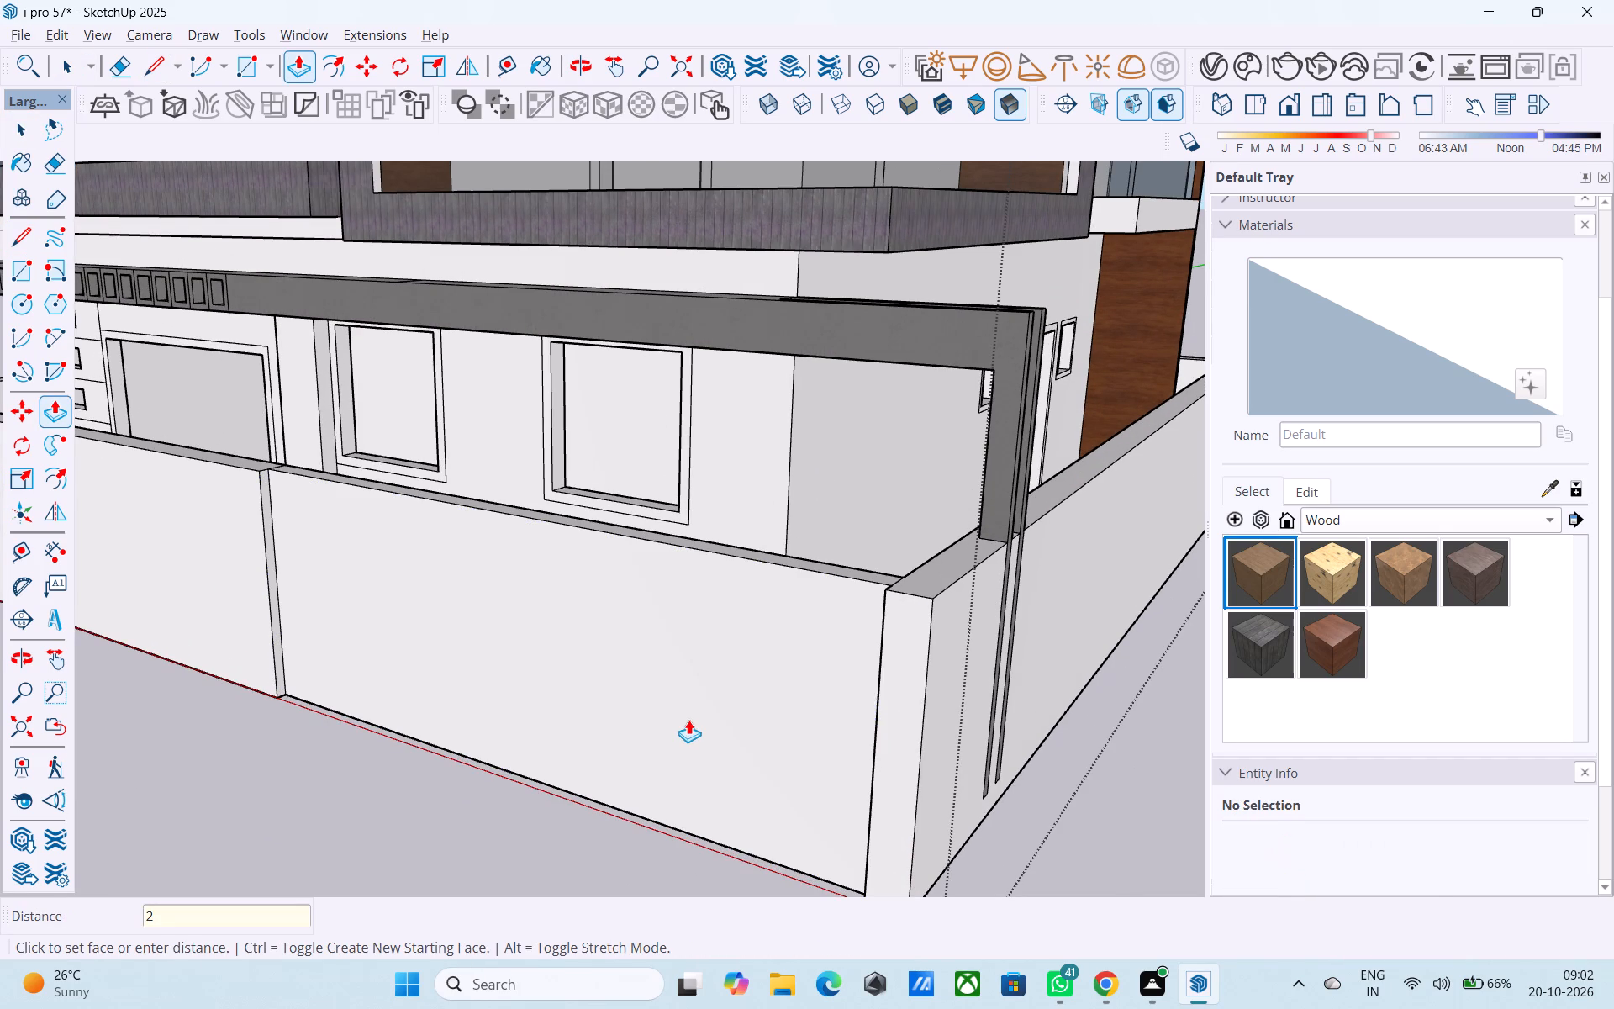
pyautogui.hotkey('shift', '"')
pyautogui.press('Return')
# Paint the recessed gate section's face with the wood material Plywood_01_1K.
pyautogui.press('space')
pyautogui.click(1274, 564)
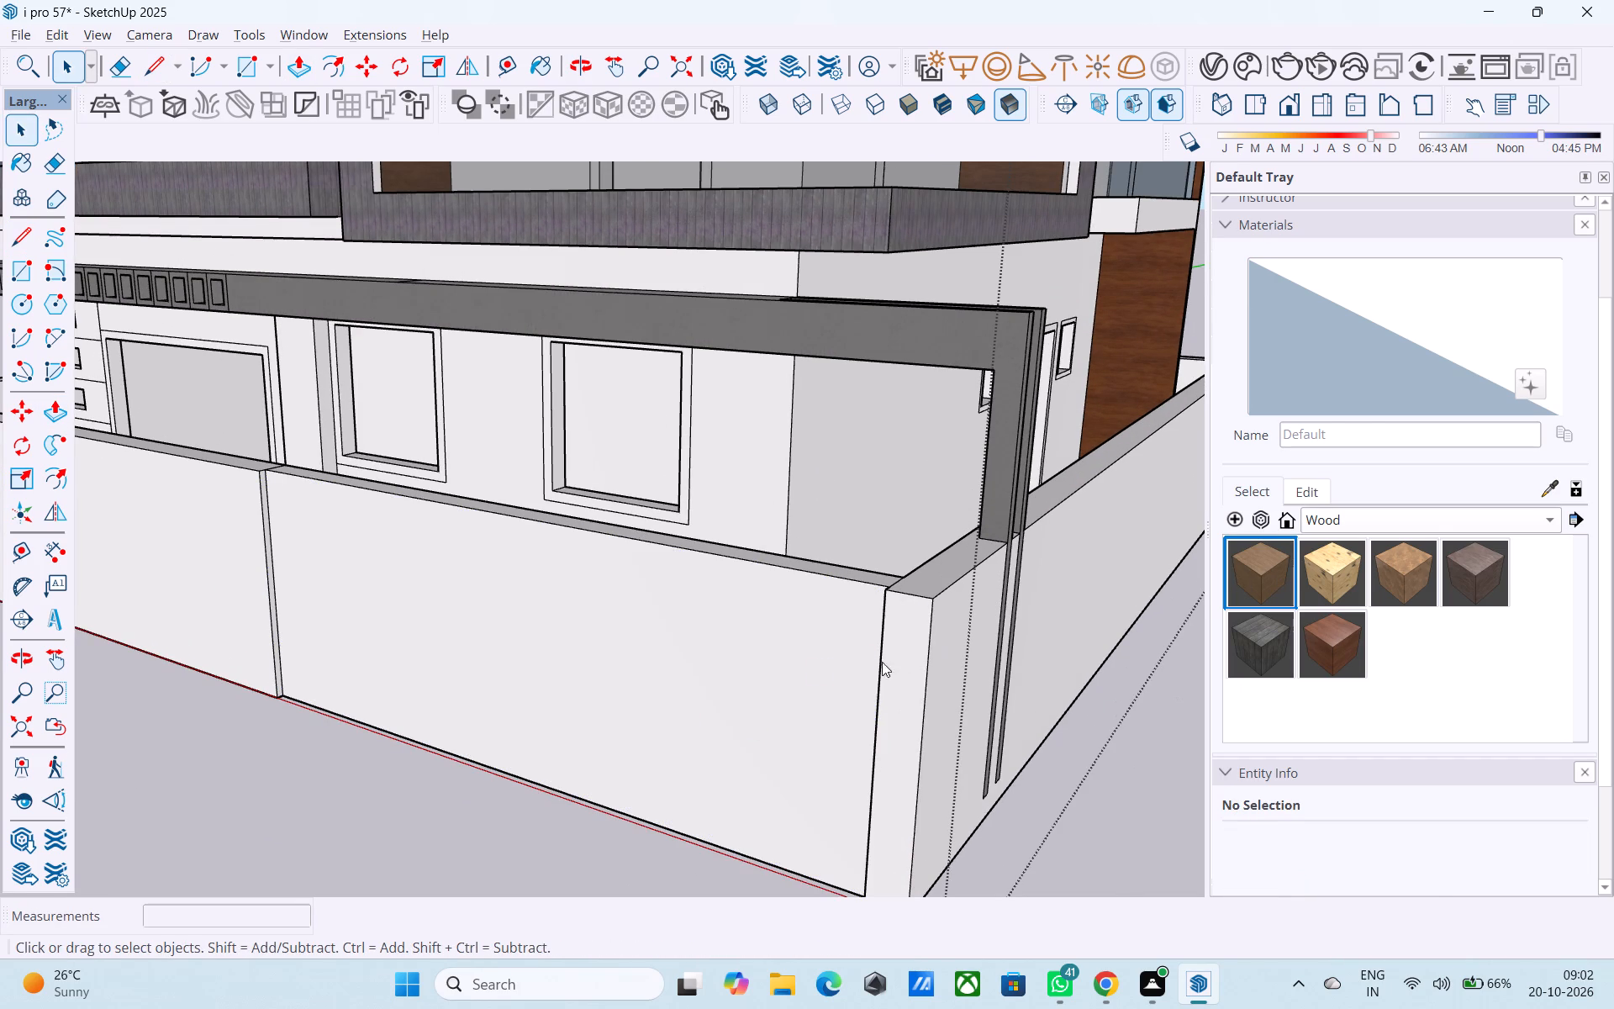
pyautogui.click(813, 680)
# Examine the plywood gate section against the boundary wall and house front from several angles.
pyautogui.scroll(-4, 614, 806)
pyautogui.moveTo(599, 811); pyautogui.dragTo(517, 732, button='middle')
pyautogui.scroll(-3, 615, 815)
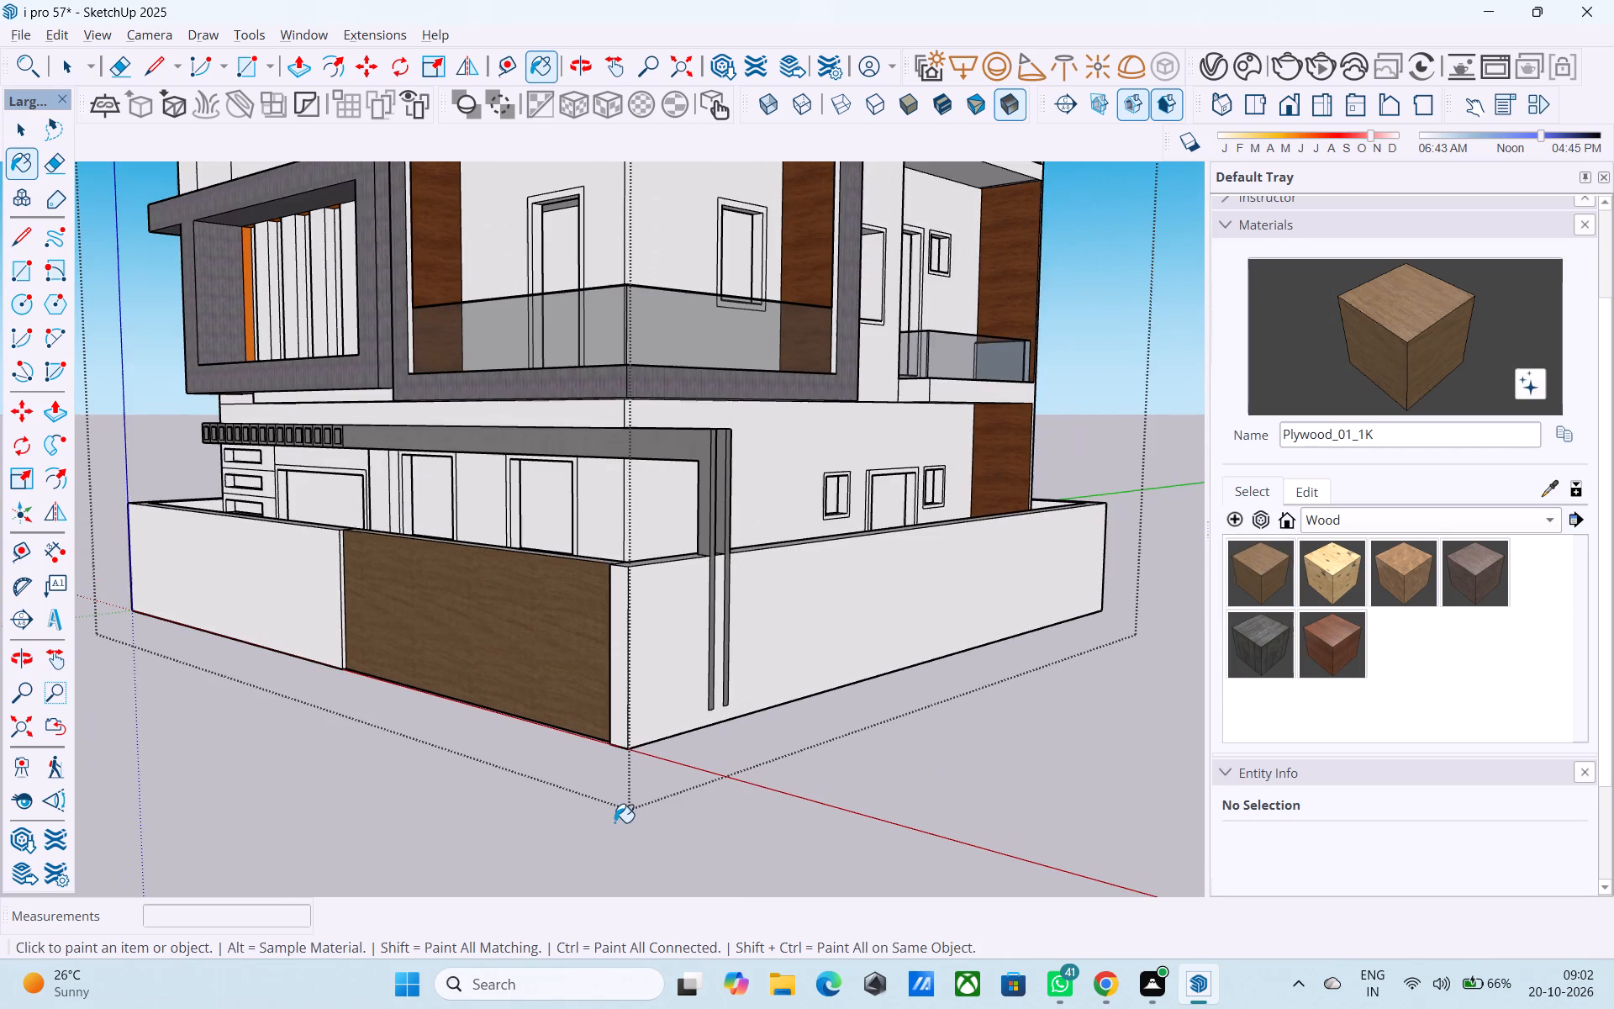
pyautogui.scroll(4, 611, 469)
pyautogui.moveTo(610, 468); pyautogui.dragTo(662, 451, button='middle')
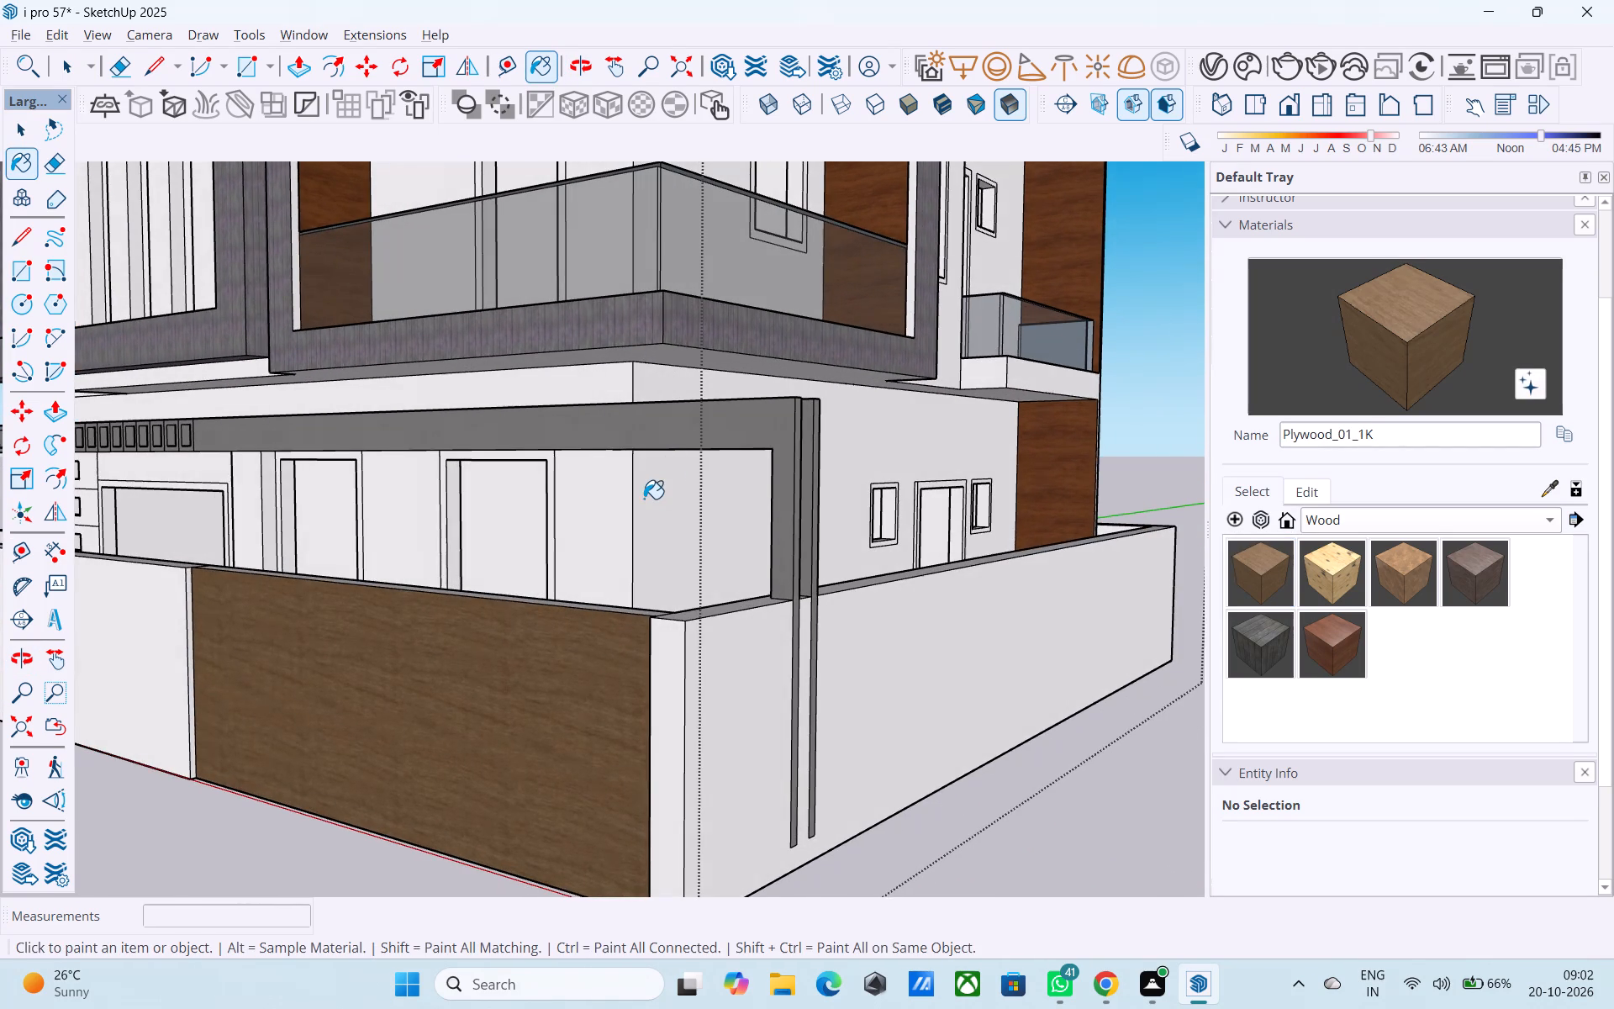
pyautogui.scroll(-3, 644, 499)
pyautogui.scroll(-4, 844, 573)
pyautogui.scroll(-2, 815, 641)
pyautogui.scroll(4, 535, 625)
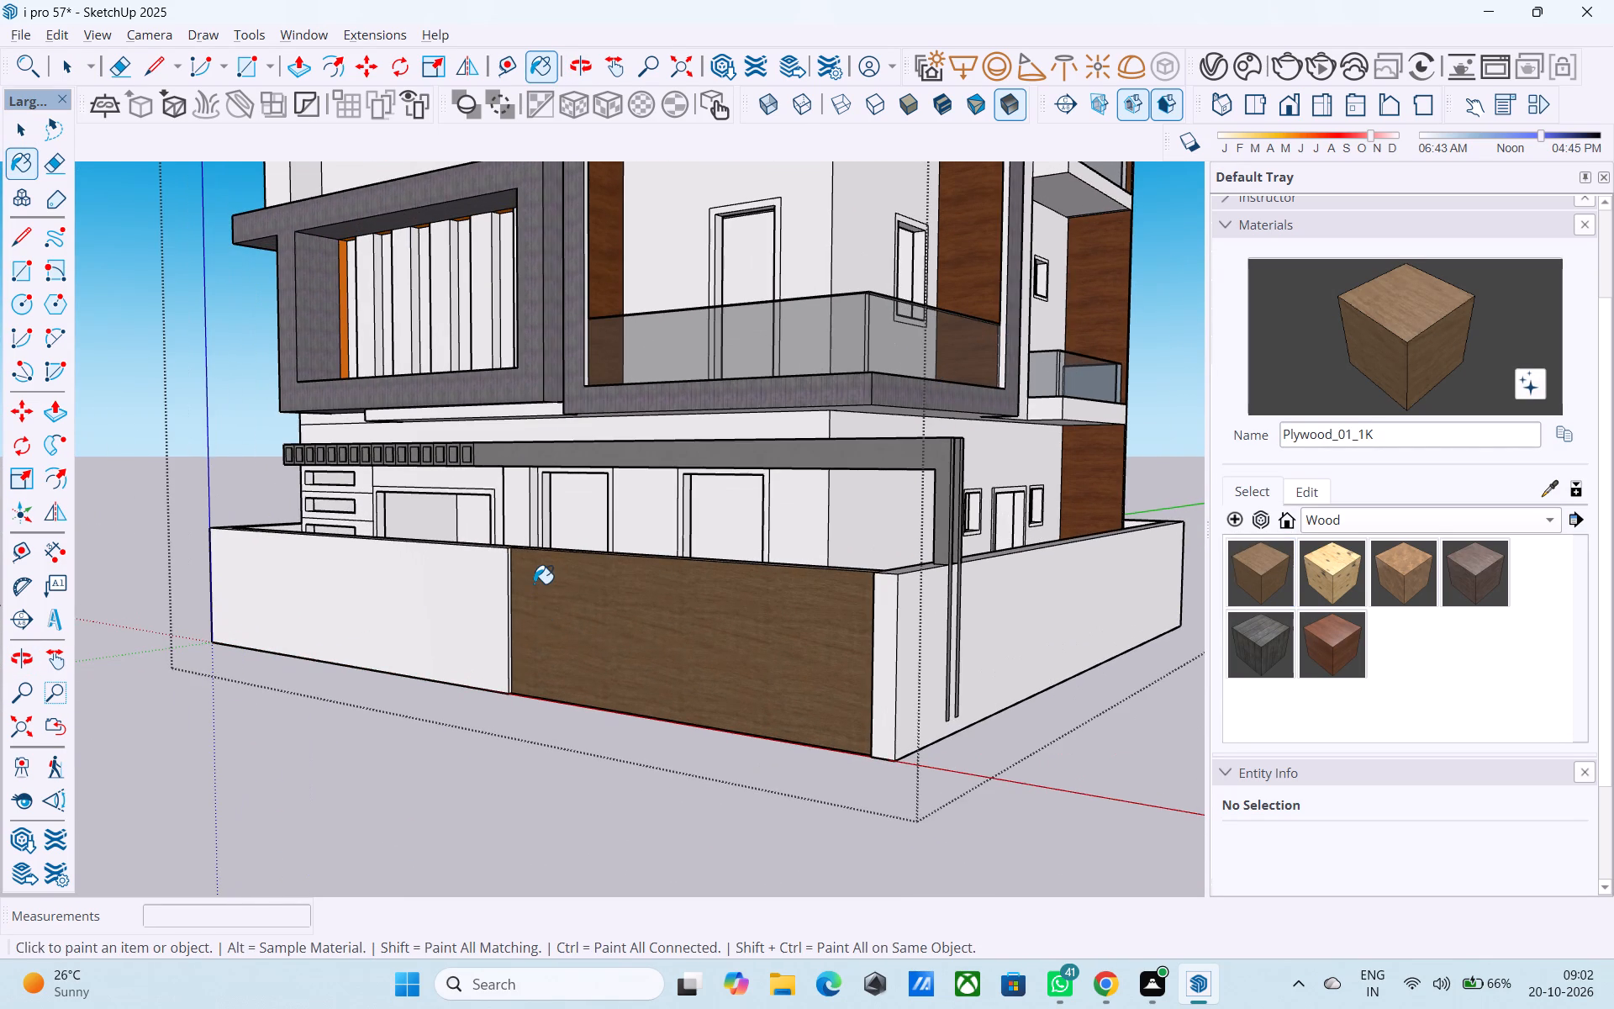
pyautogui.scroll(-2, 534, 584)
pyautogui.moveTo(556, 576); pyautogui.dragTo(737, 649, button='middle')
# Copy the wall's vertical edge beside the plywood gate section 4' along the front wall, away from the gate.
pyautogui.scroll(4, 661, 652)
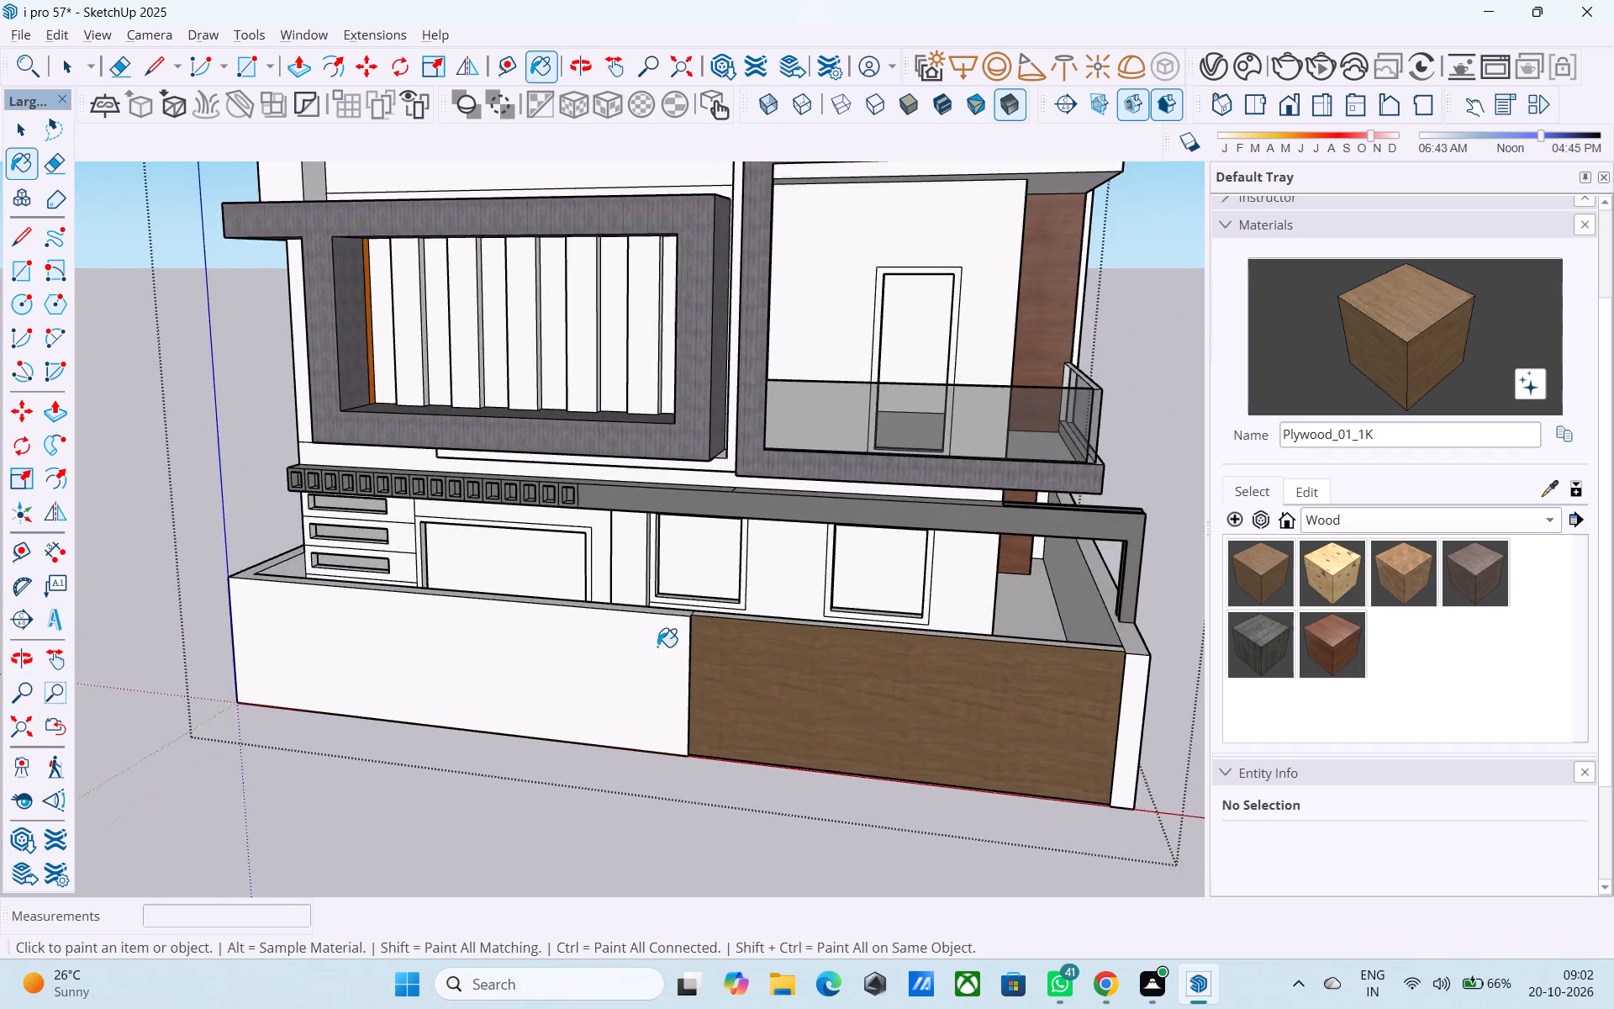
pyautogui.scroll(11, 657, 647)
pyautogui.moveTo(699, 646); pyautogui.dragTo(704, 696, button='middle')
pyautogui.scroll(4, 774, 621)
pyautogui.moveTo(762, 572); pyautogui.dragTo(654, 596, button='middle')
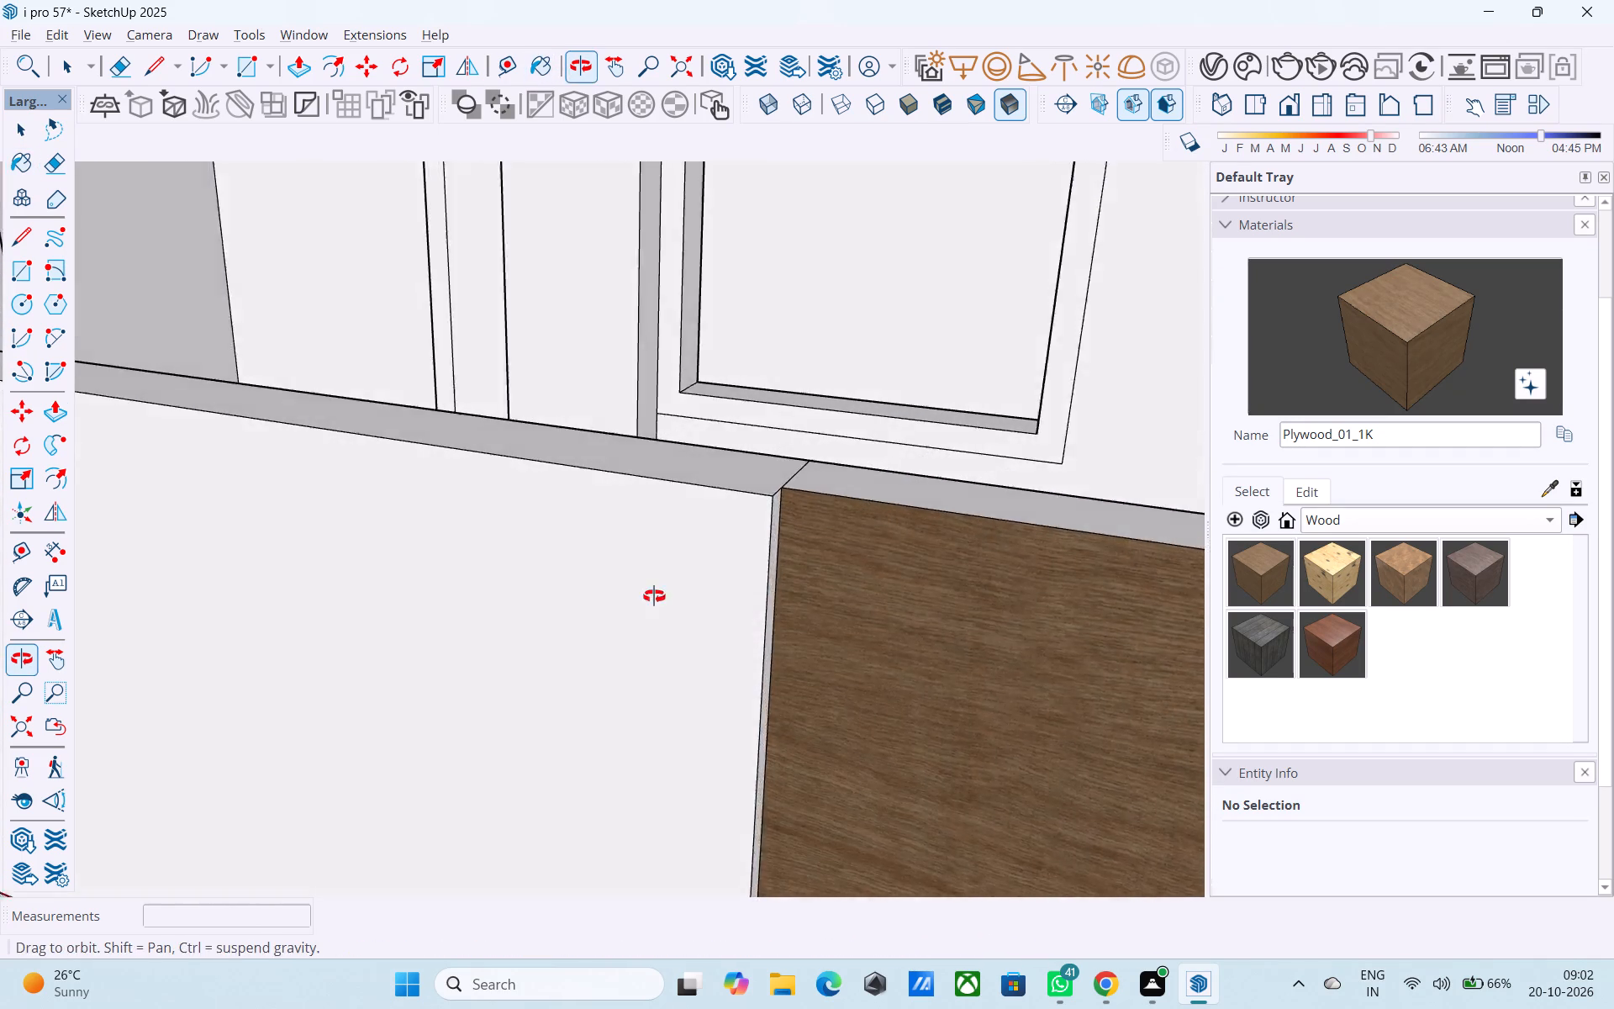
pyautogui.moveTo(654, 596); pyautogui.dragTo(641, 602, button='middle')
pyautogui.scroll(4, 696, 592)
pyautogui.press('space')
pyautogui.click(806, 530)
pyautogui.click(803, 538)
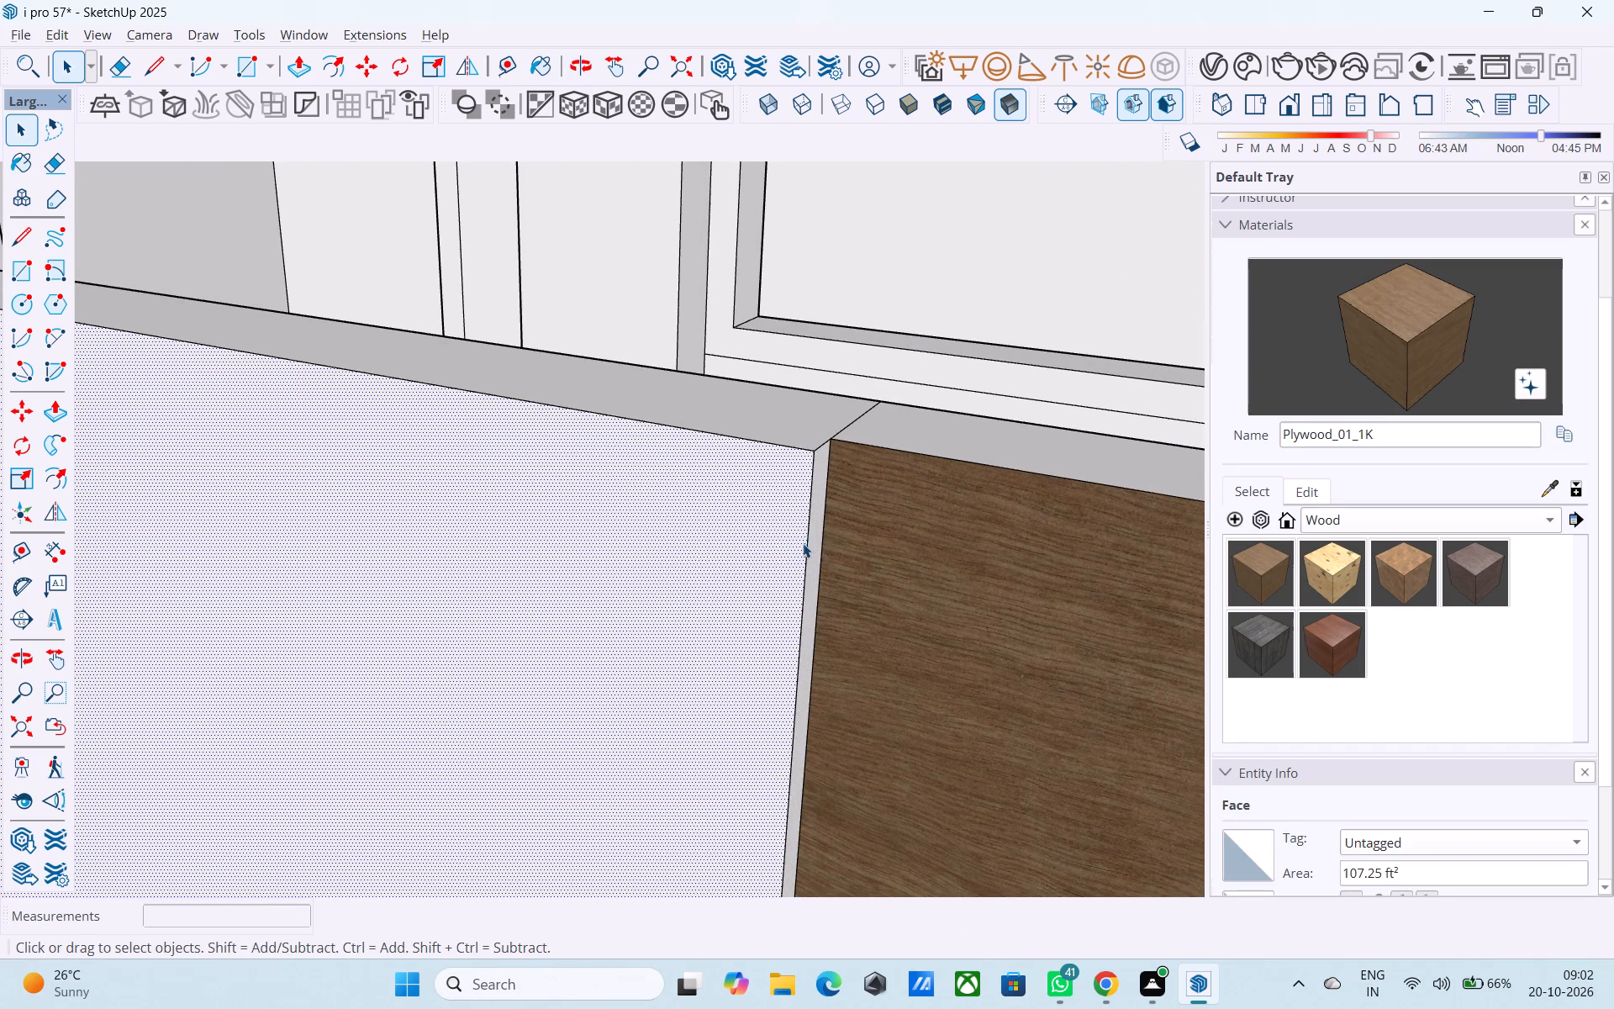
pyautogui.click(808, 547)
pyautogui.press('m')
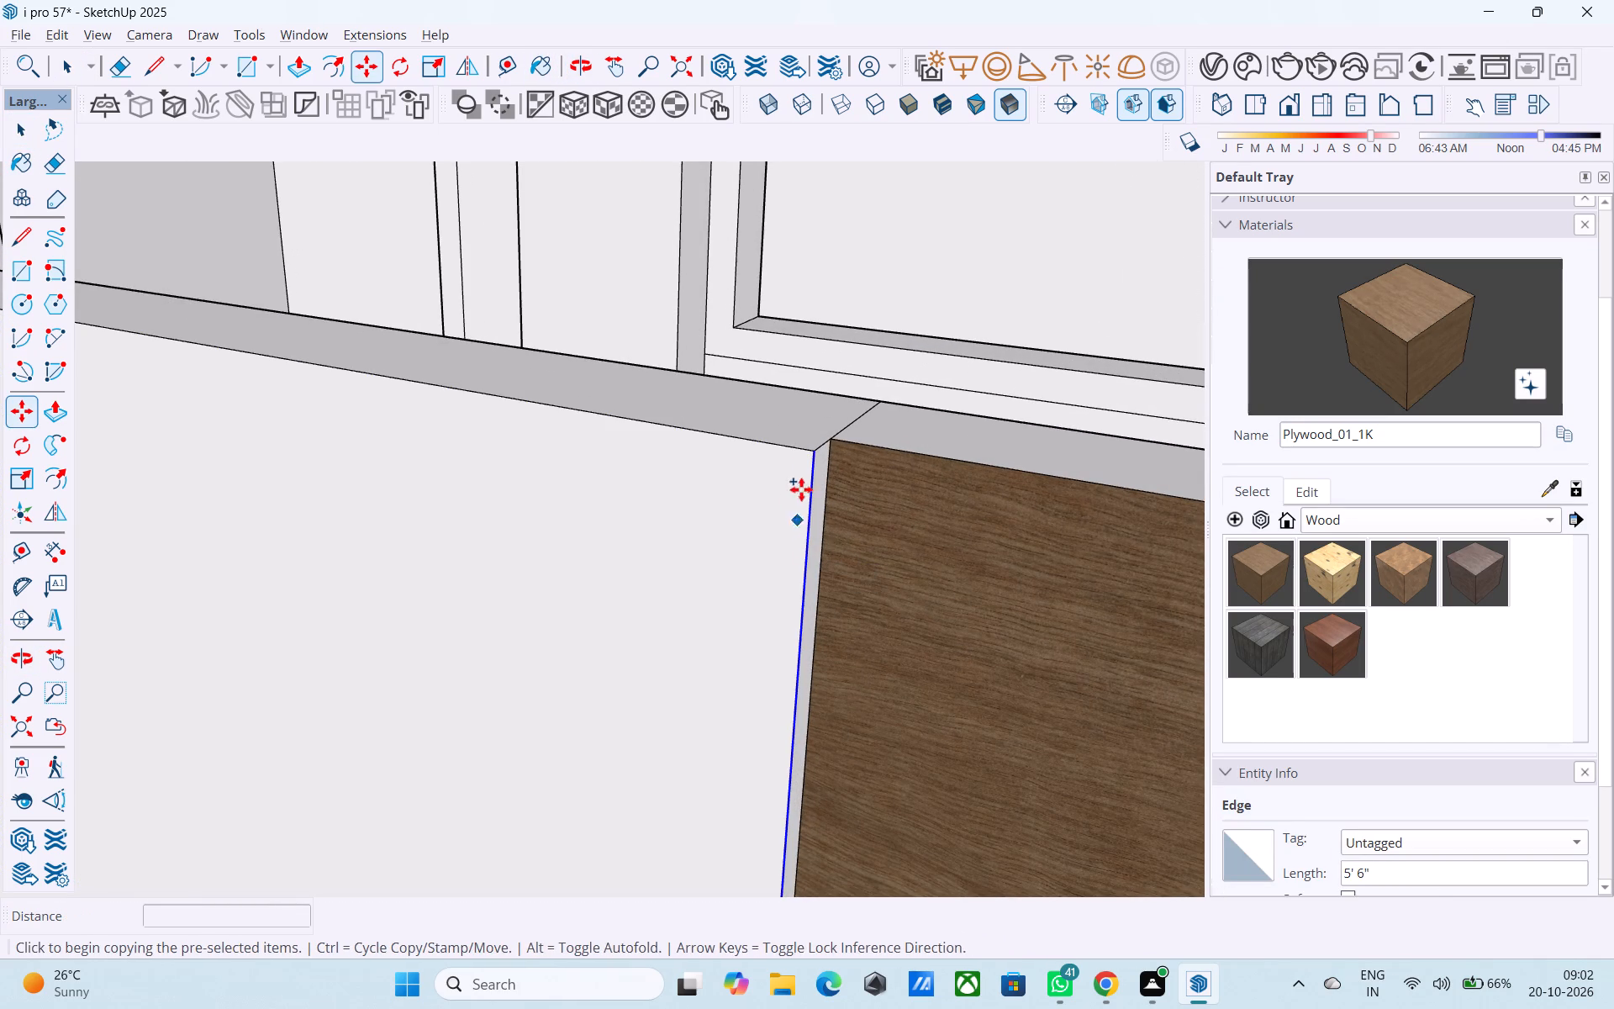
pyautogui.click(813, 452)
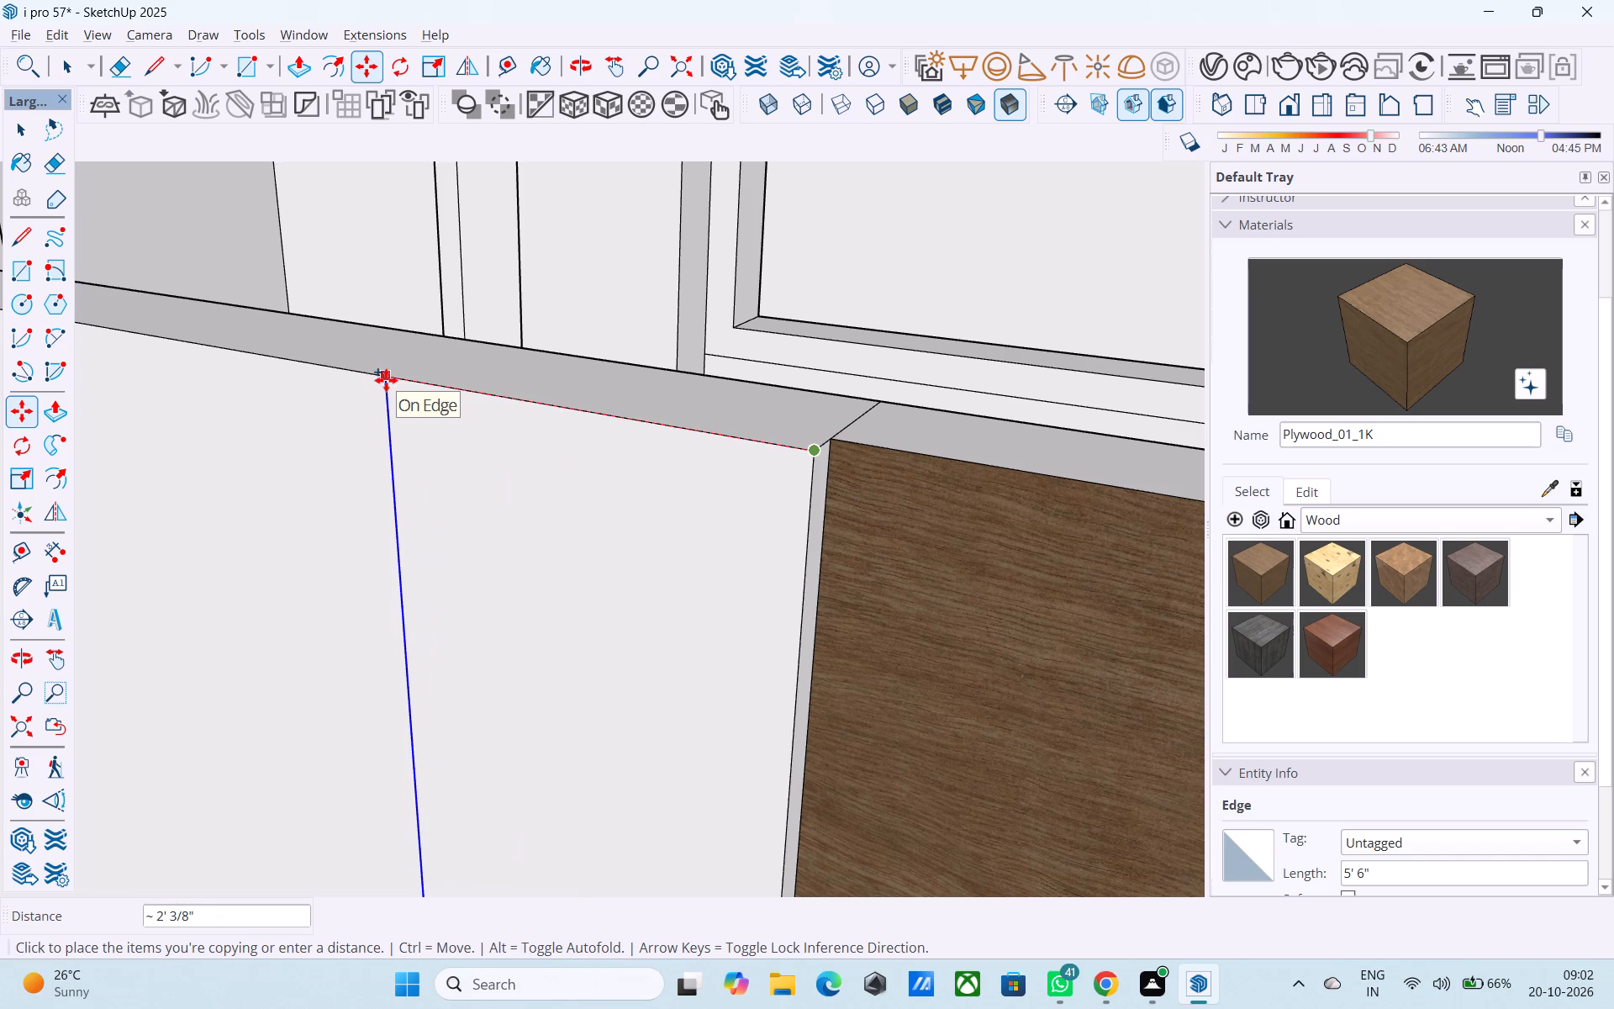
pyautogui.write("4'")
pyautogui.press('Return')
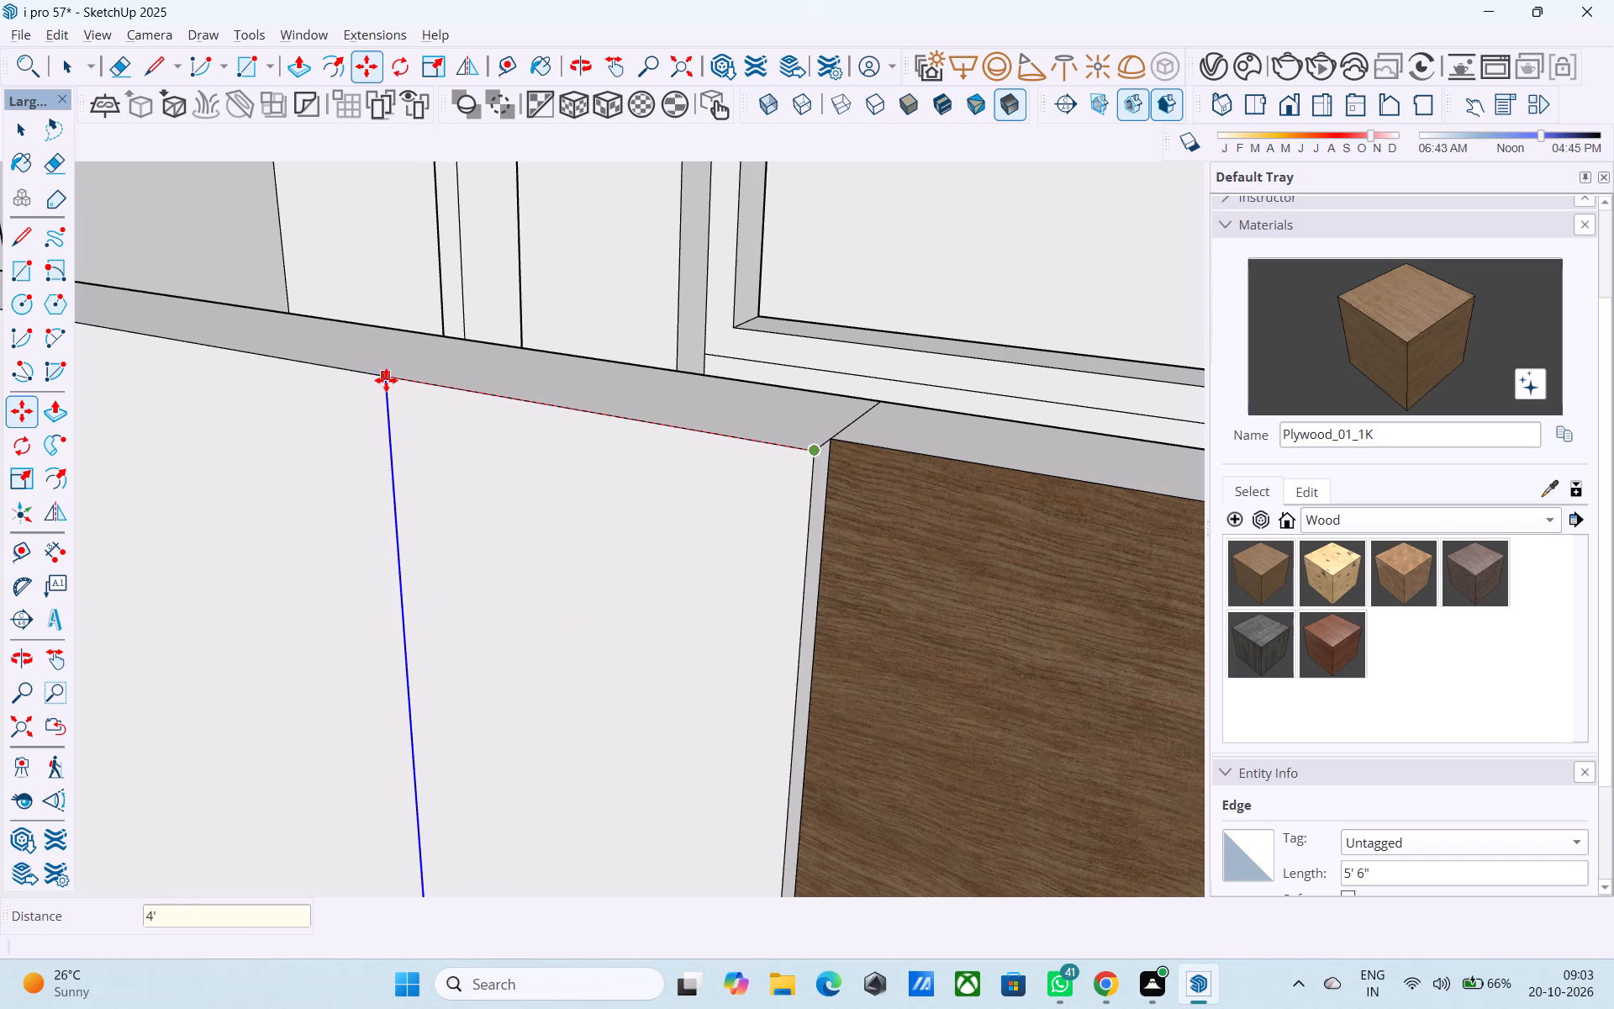
# Copy the new vertical edge another 4' along the front wall, away from the plywood gate section.
pyautogui.scroll(-20, 655, 426)
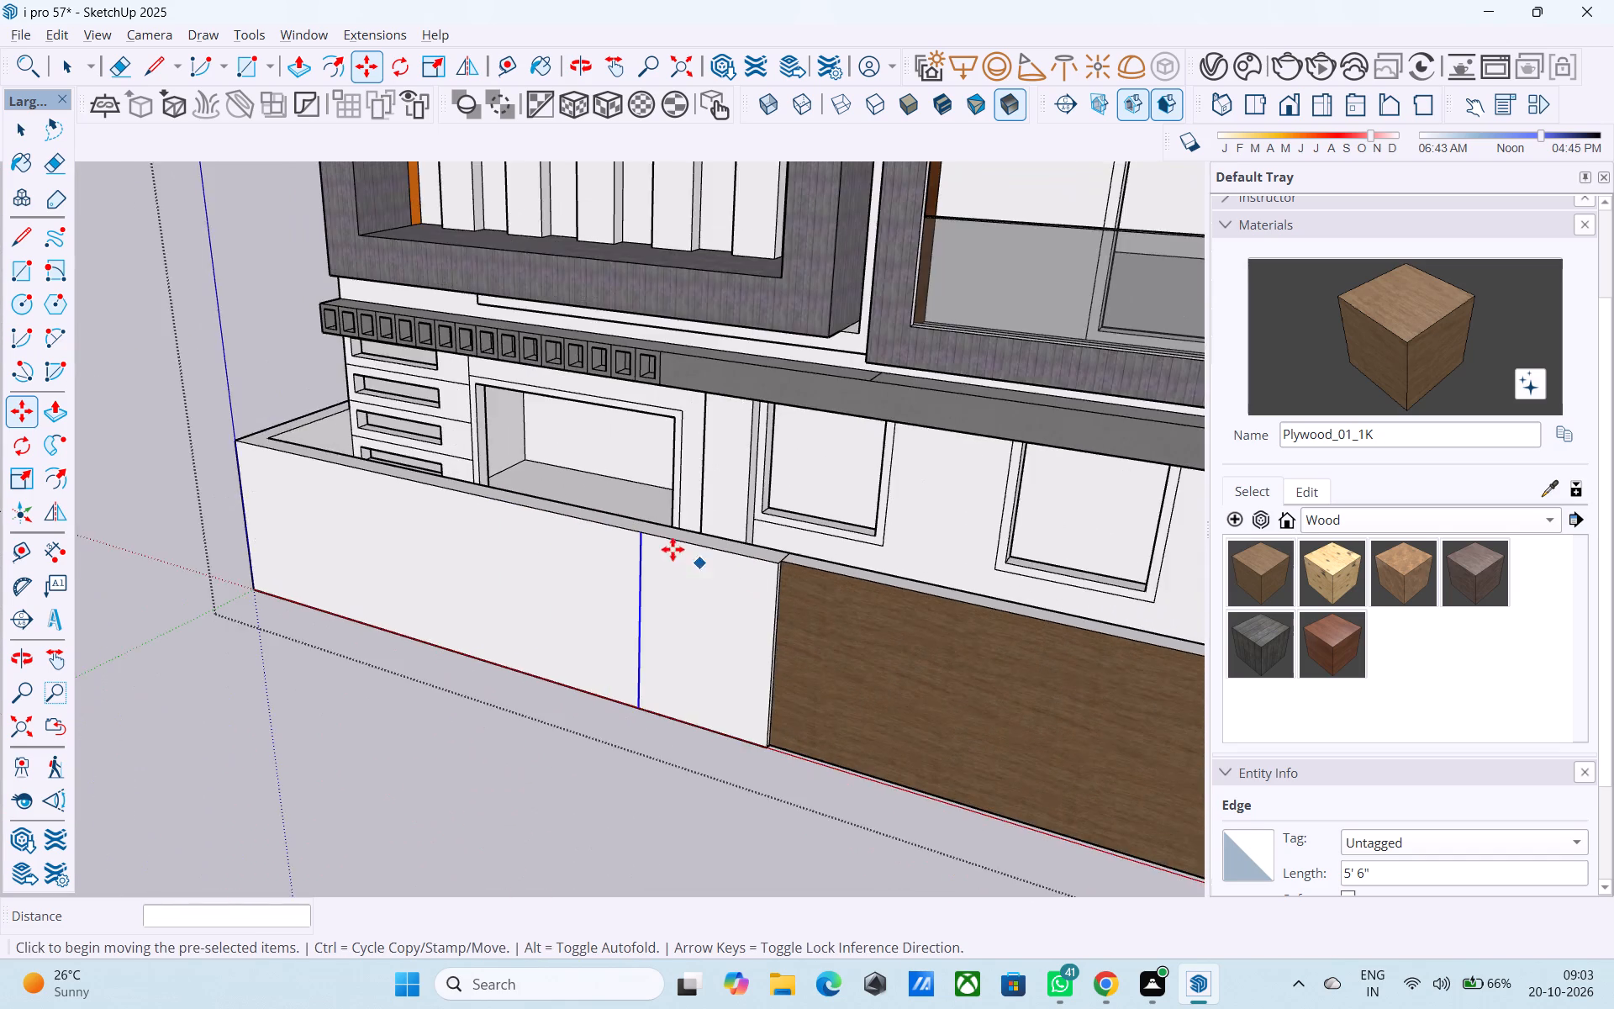
pyautogui.scroll(7, 668, 546)
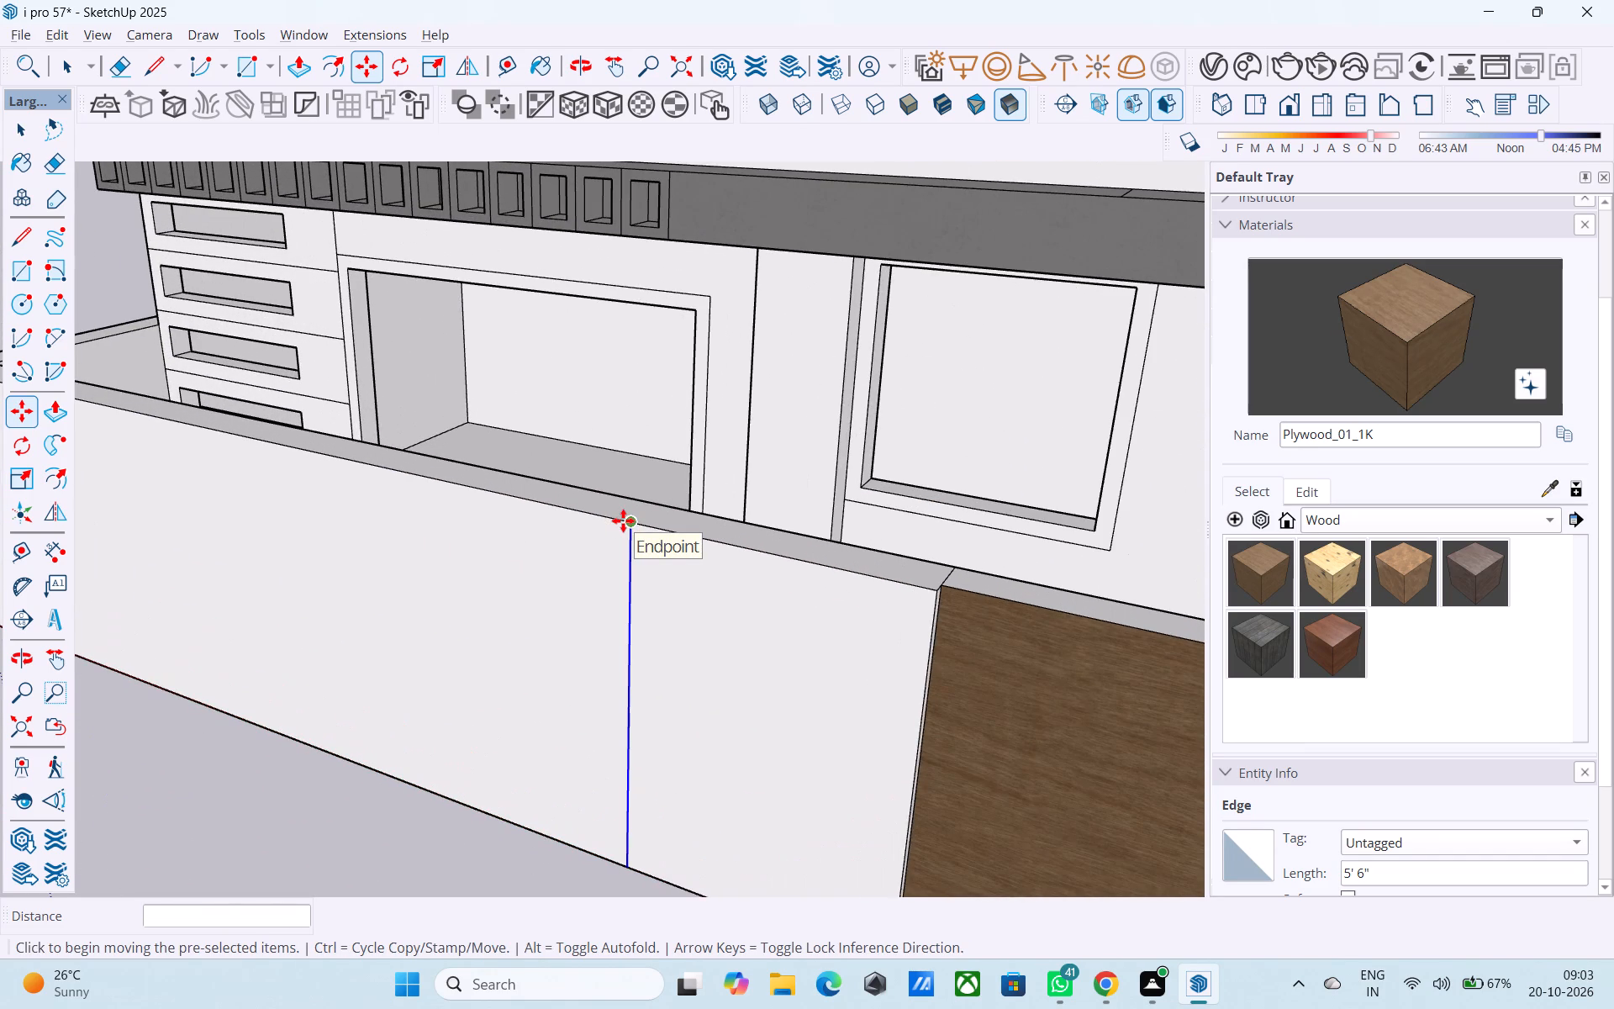
pyautogui.click(627, 523)
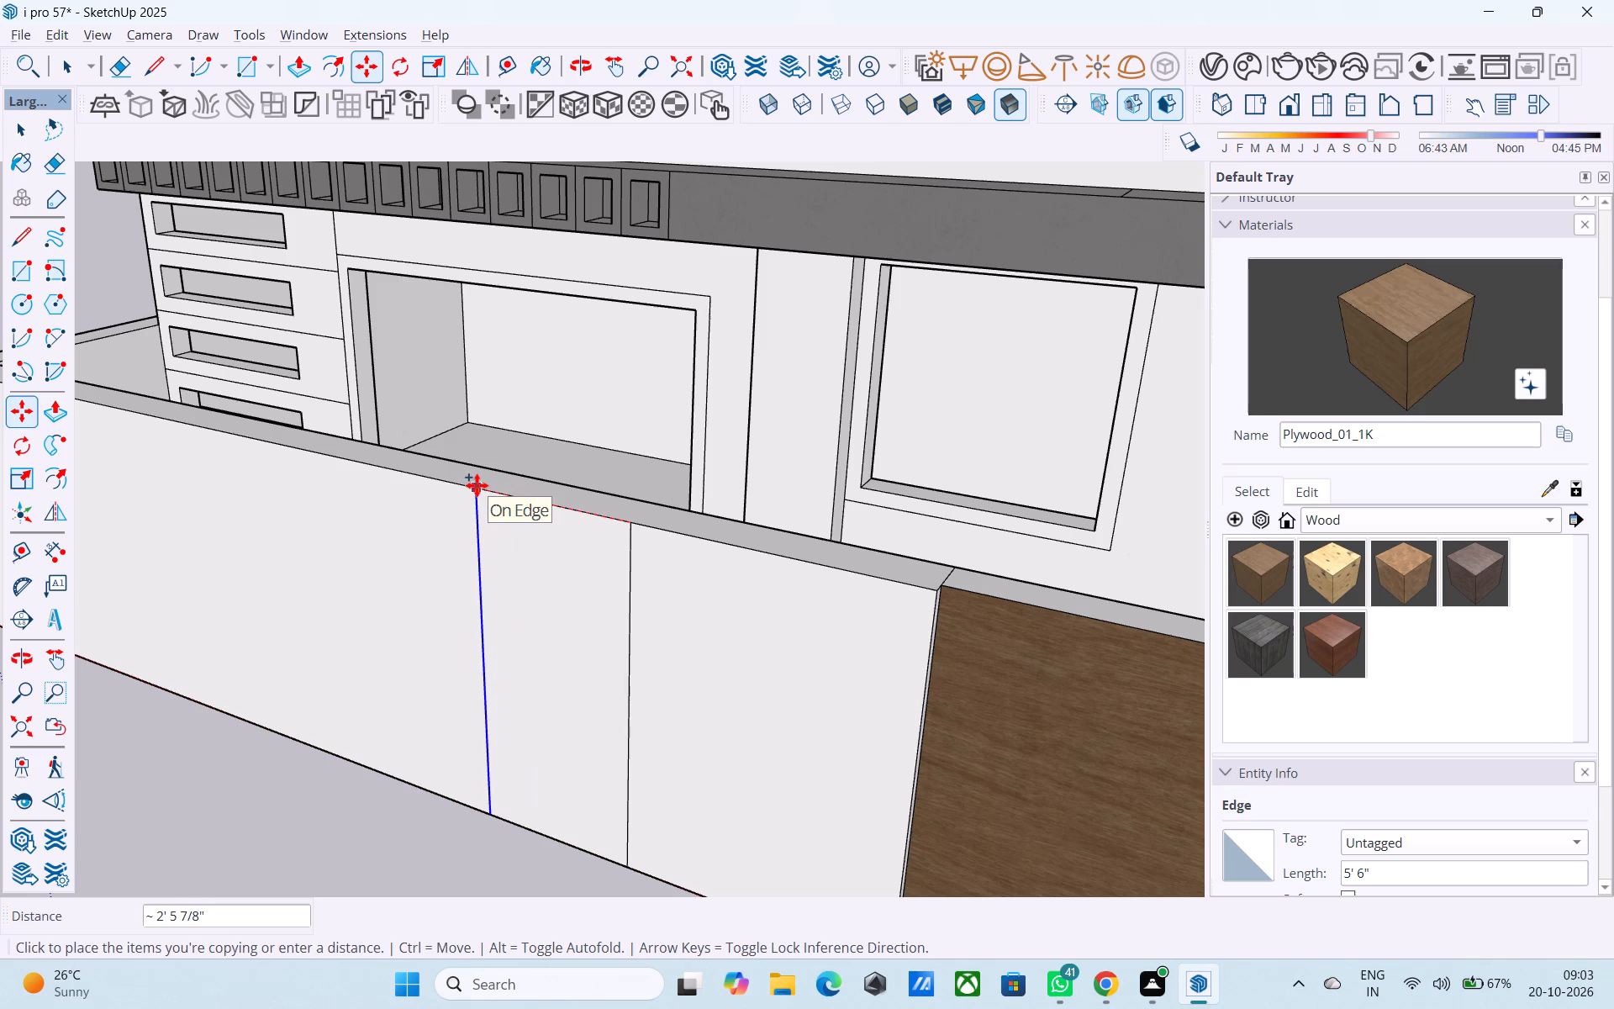
pyautogui.write("4'")
pyautogui.press('Return')
# Copy the latest vertical edge 2' further along the front wall towards its far corner.
pyautogui.scroll(-4, 477, 485)
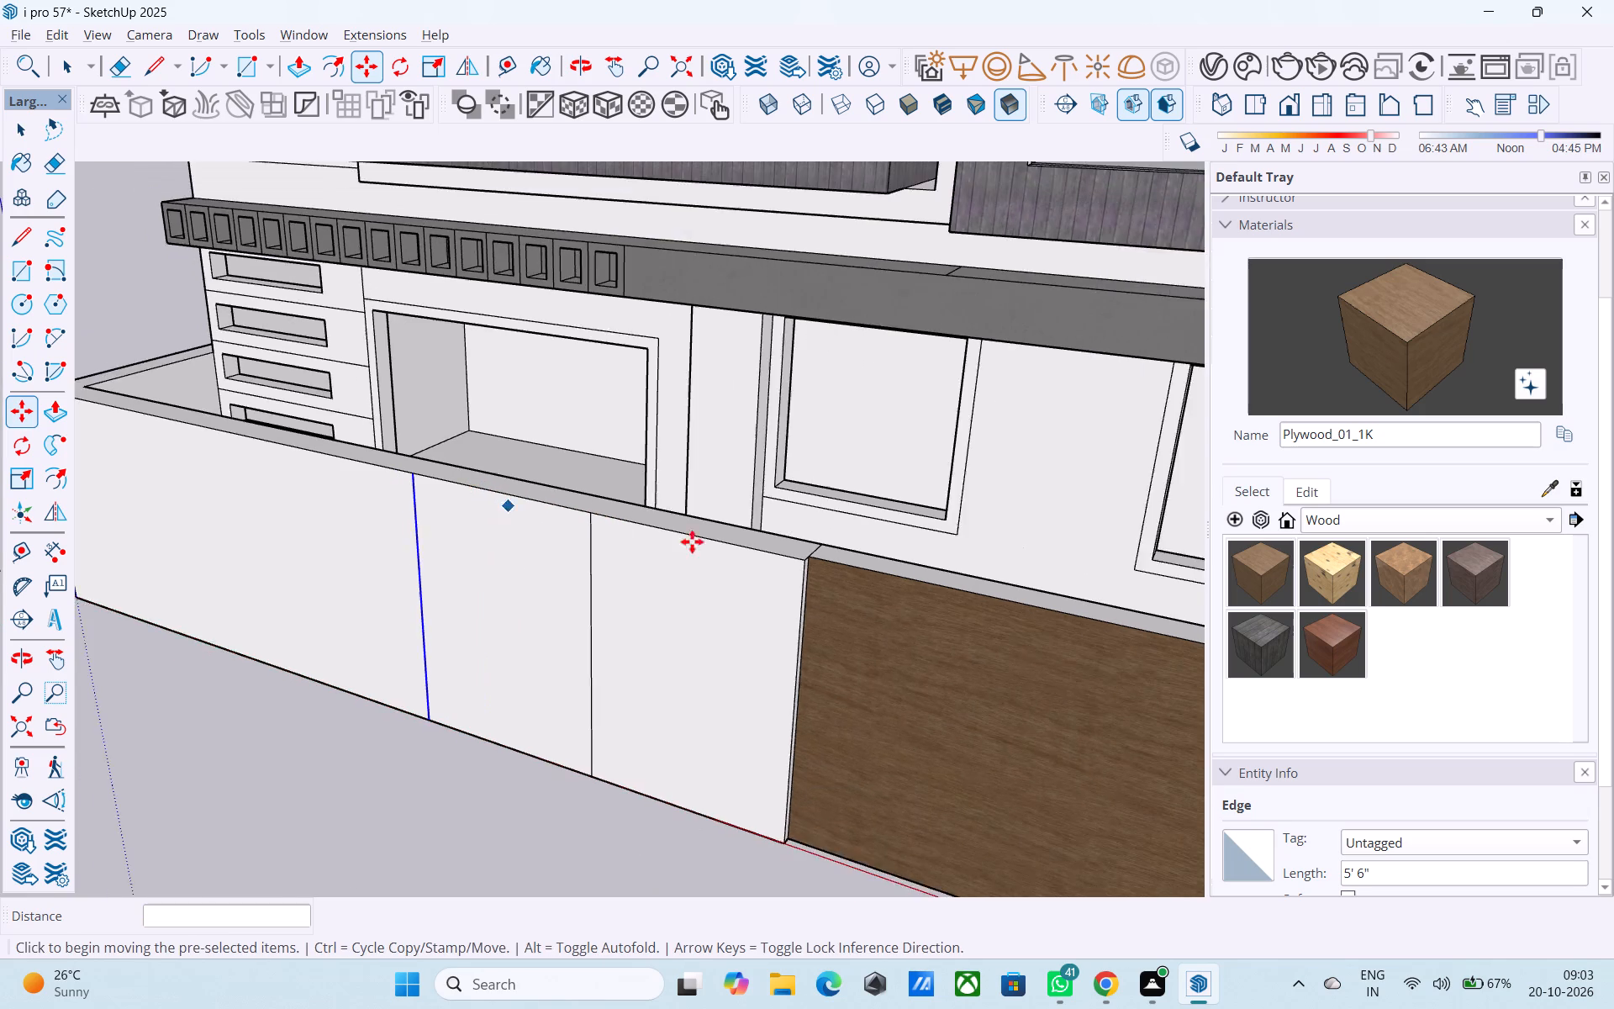
pyautogui.scroll(-4, 692, 541)
pyautogui.scroll(3, 549, 522)
pyautogui.click(522, 492)
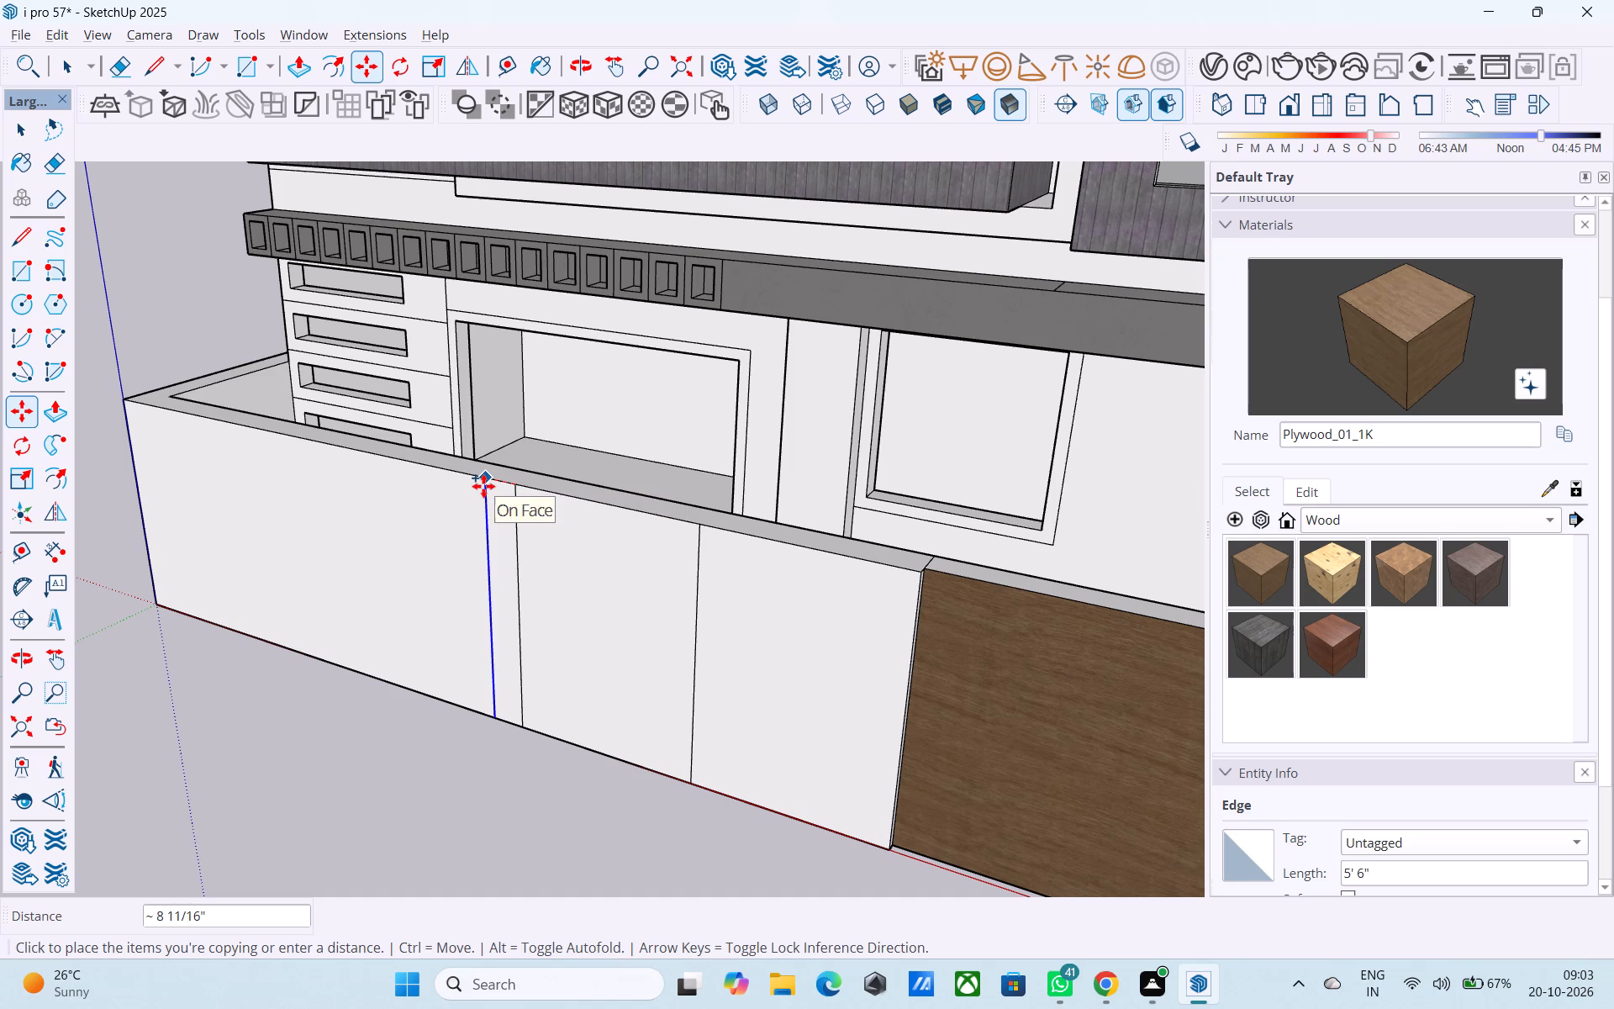
pyautogui.write("2'")
pyautogui.press('Return')
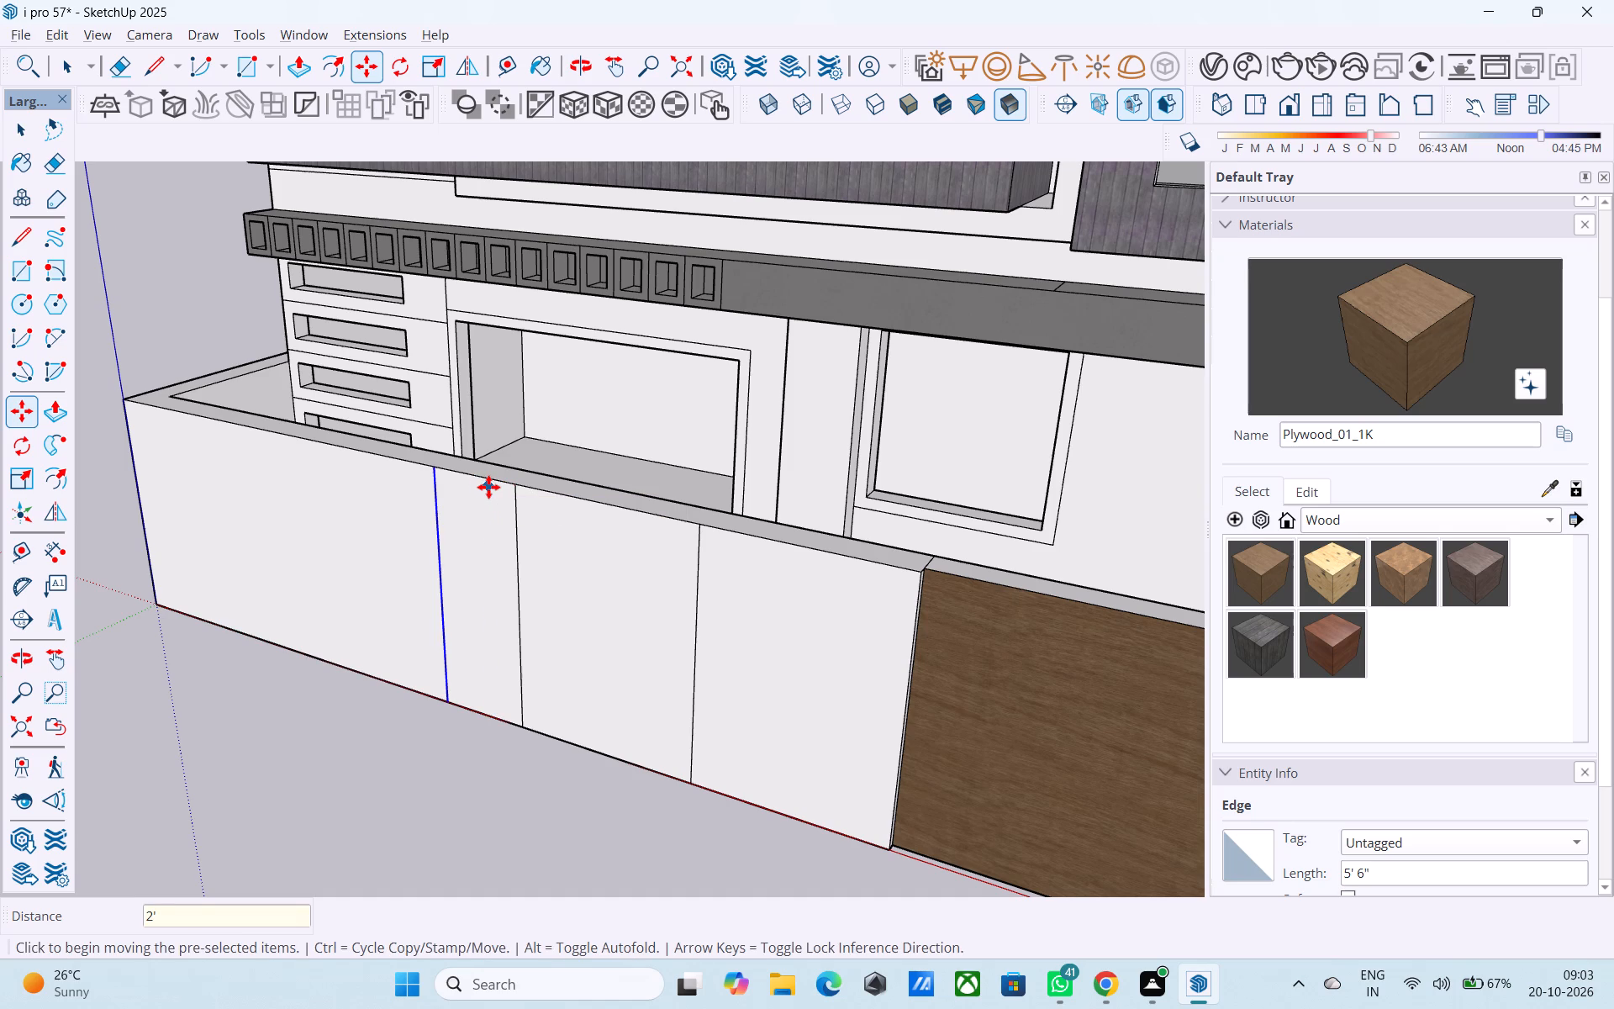
# Paint the front wall's end section, between the last copied edge and the far corner, with Plywood_01_1K.
pyautogui.scroll(-3, 931, 621)
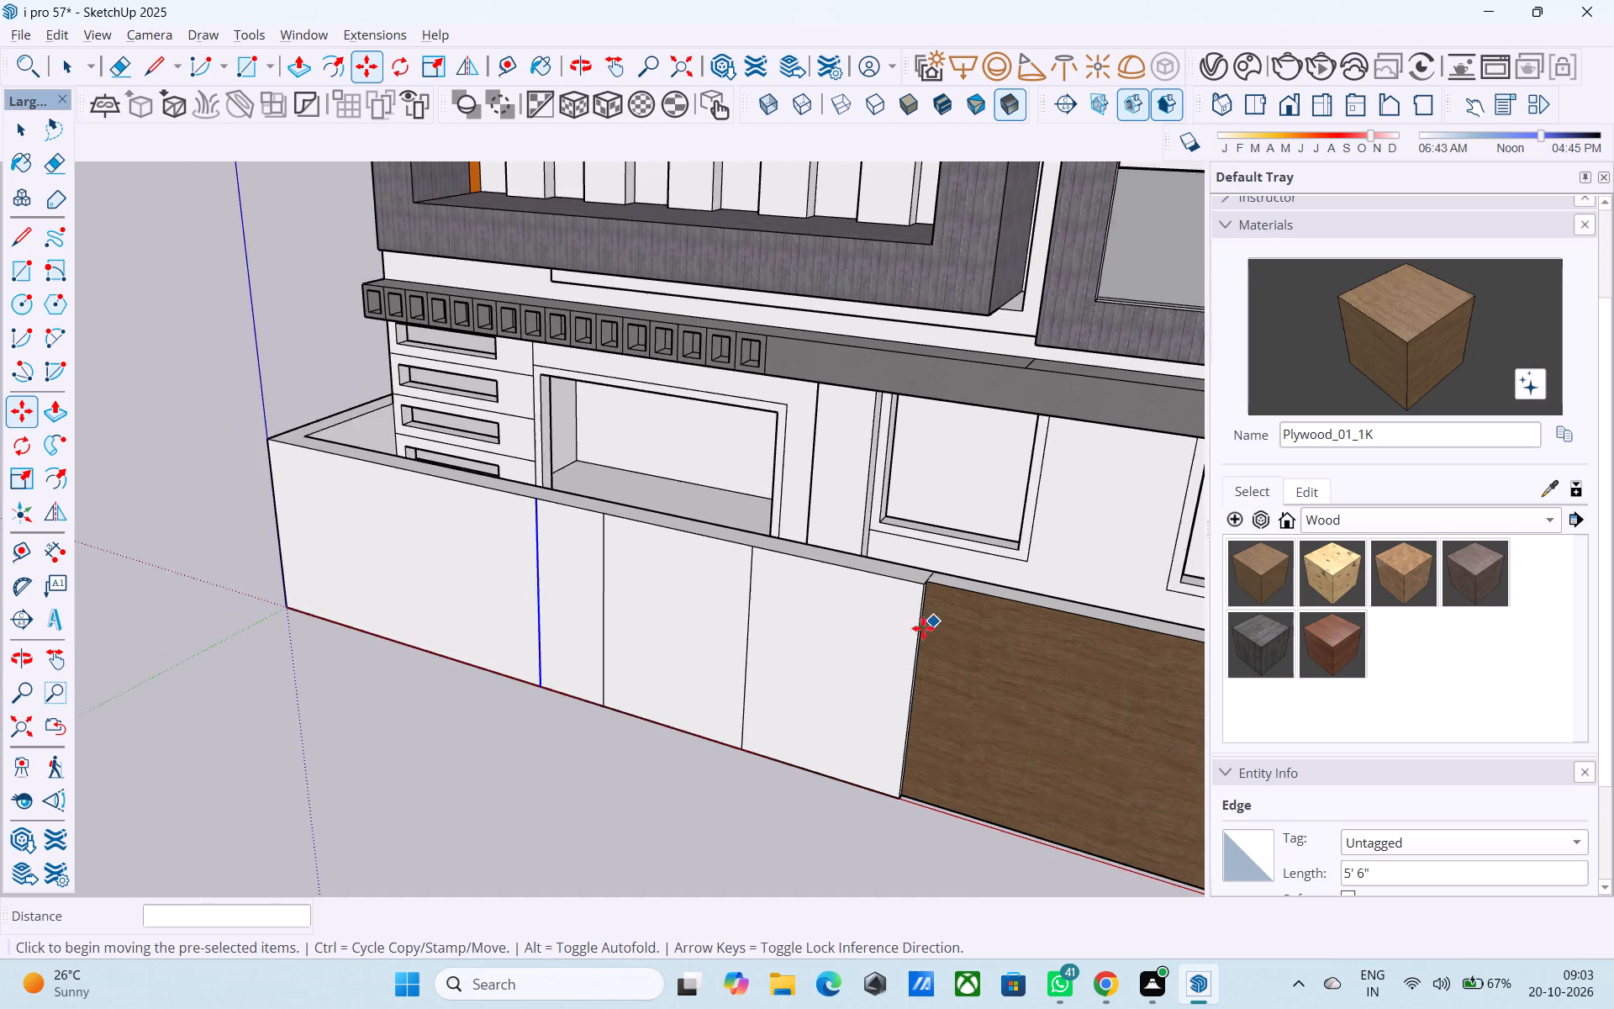
pyautogui.moveTo(721, 604); pyautogui.dragTo(766, 536, button='middle')
pyautogui.scroll(-1, 930, 600)
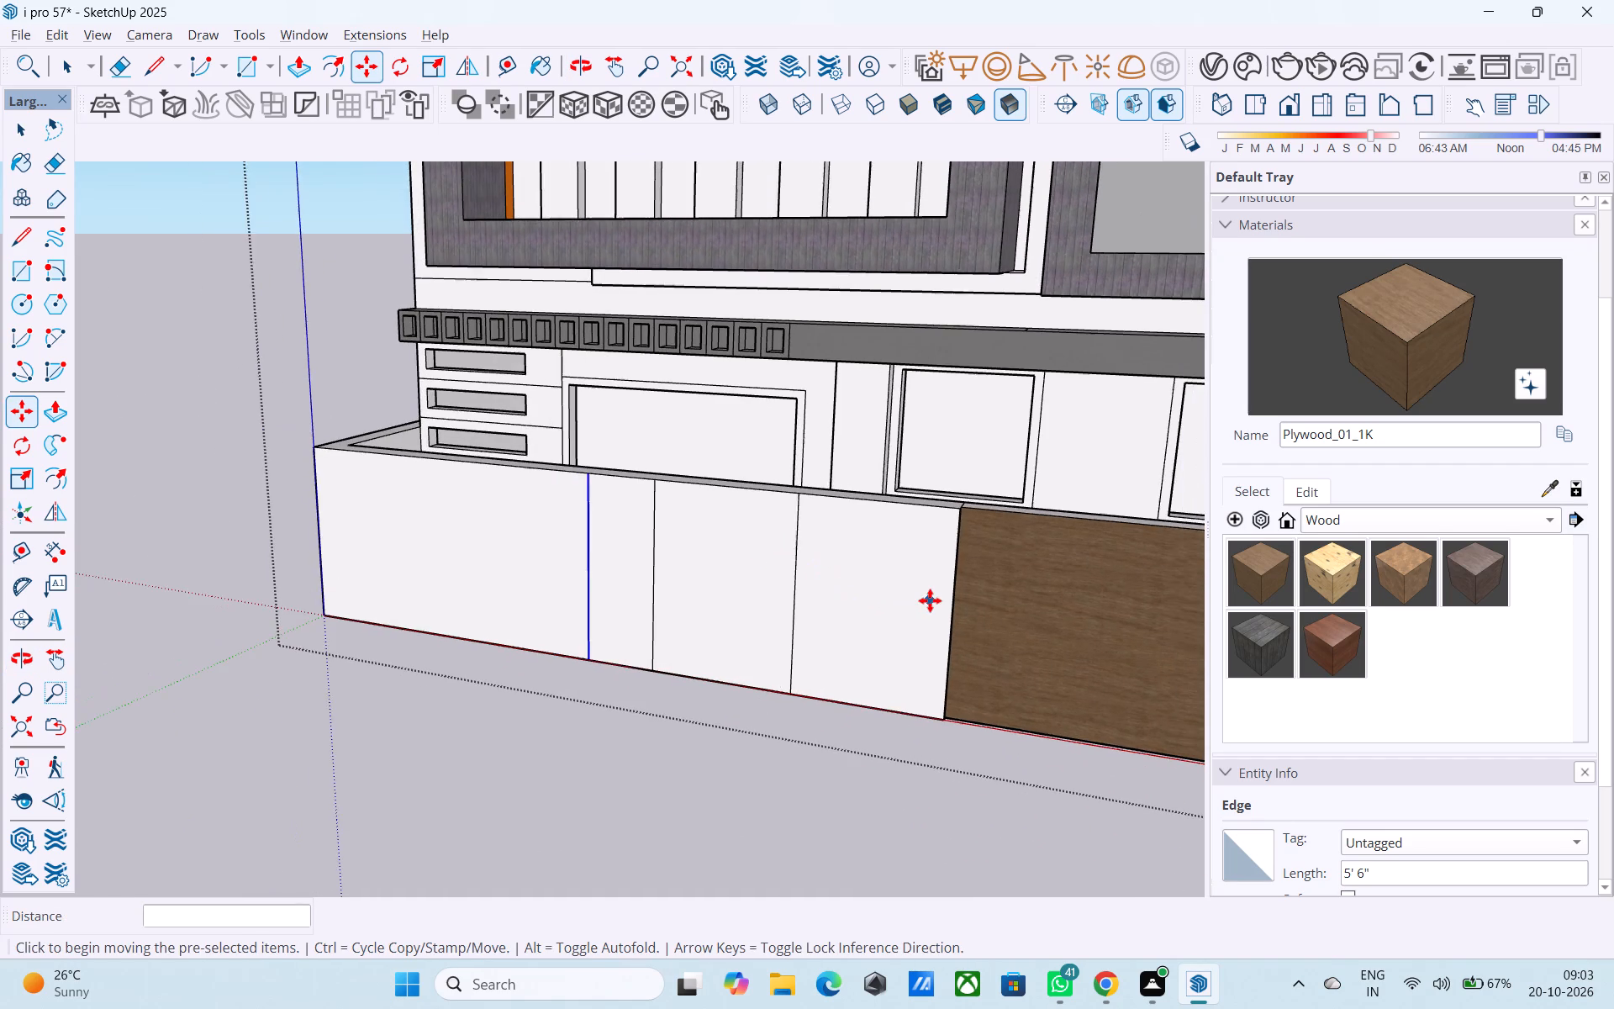
pyautogui.scroll(-4, 930, 600)
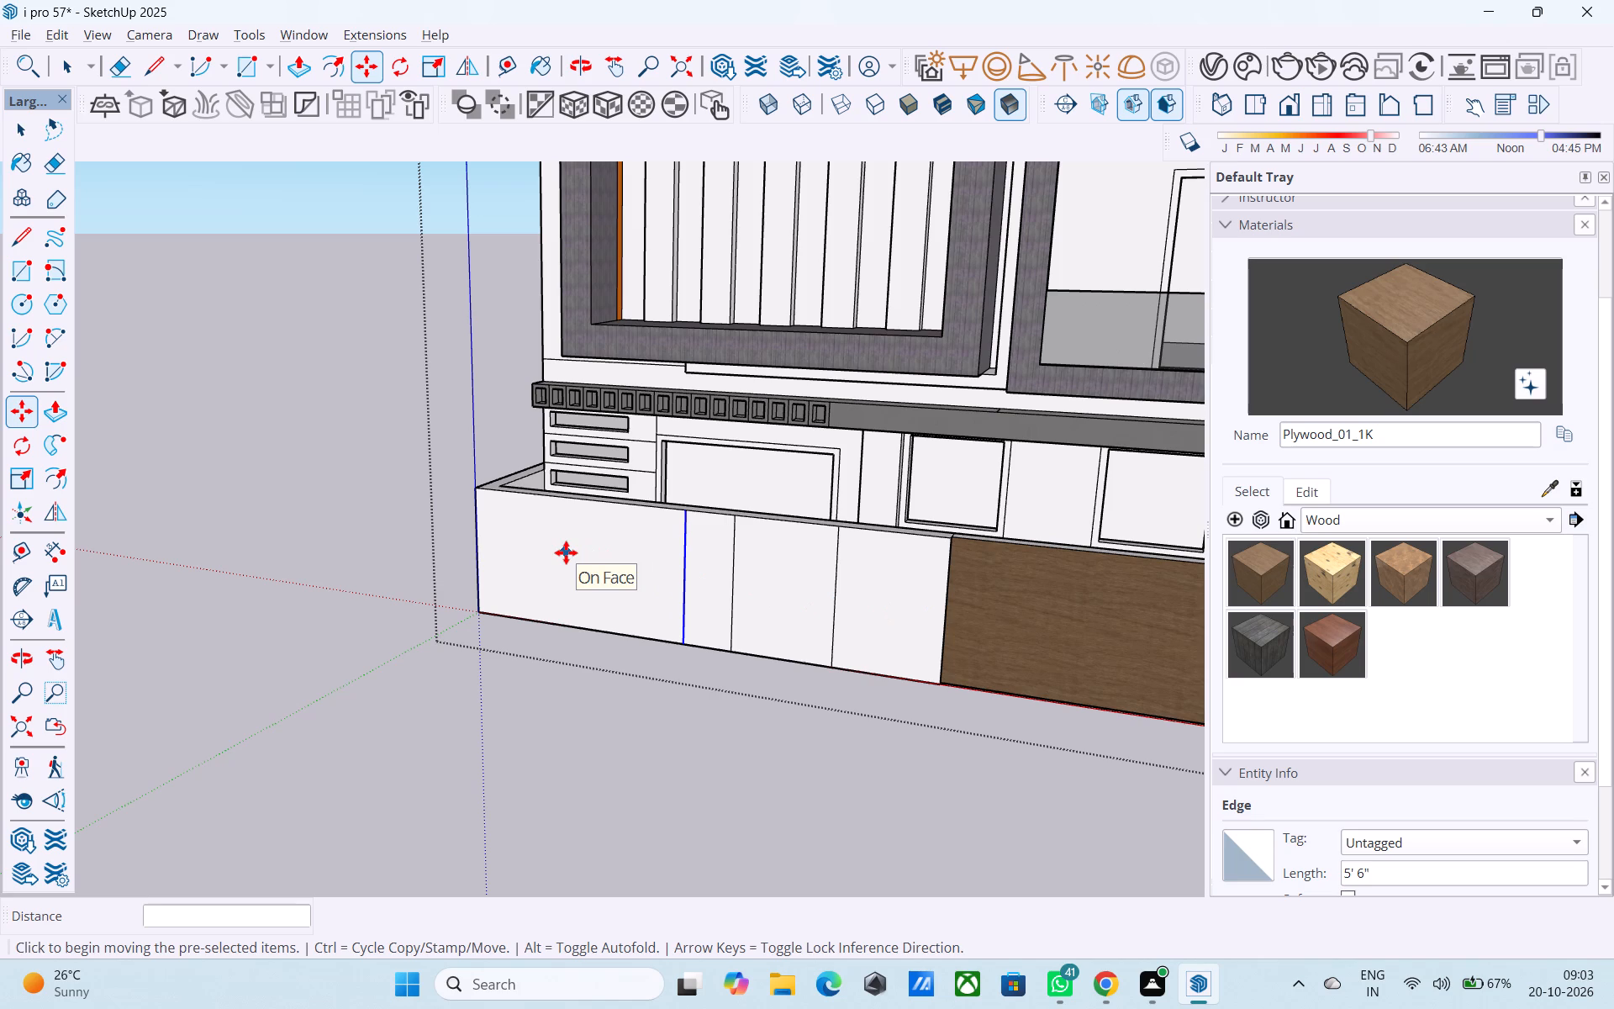
pyautogui.click(1400, 351)
pyautogui.click(649, 548)
# Examine the boundary wall's plywood sections together with the house from the front, corner and side.
pyautogui.scroll(-6, 293, 553)
pyautogui.moveTo(446, 626); pyautogui.dragTo(374, 583, button='middle')
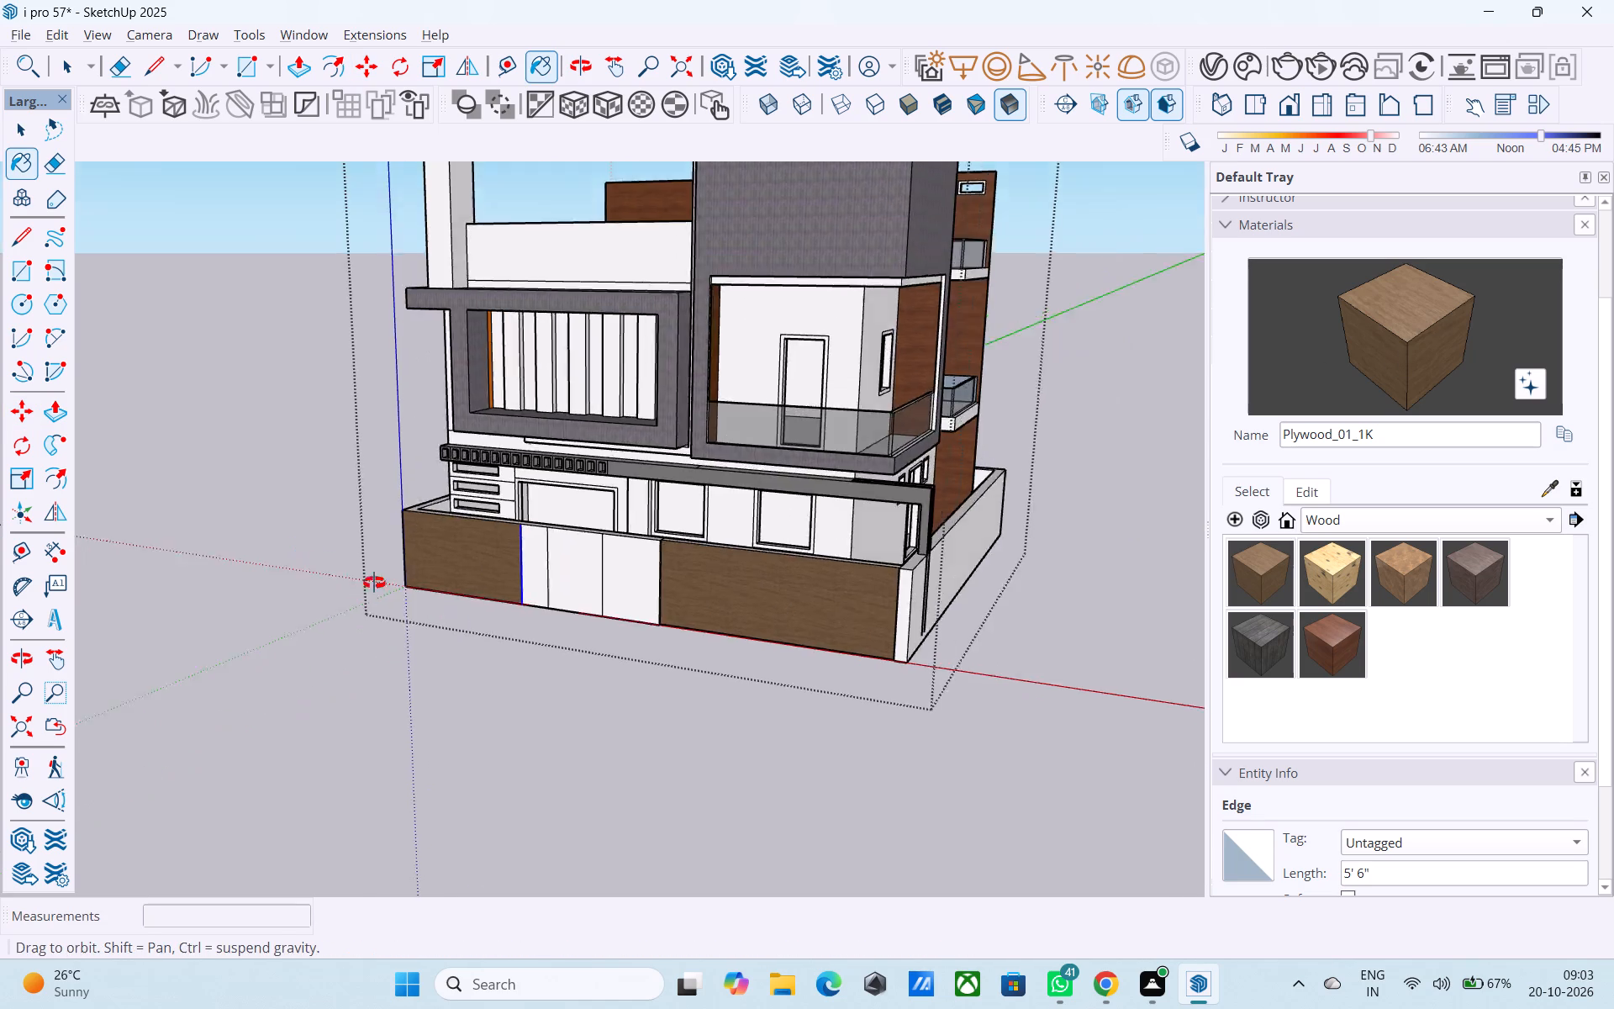
pyautogui.moveTo(374, 583); pyautogui.dragTo(143, 563, button='middle')
pyautogui.moveTo(552, 630); pyautogui.dragTo(551, 637, button='middle')
pyautogui.moveTo(602, 626); pyautogui.dragTo(584, 629, button='middle')
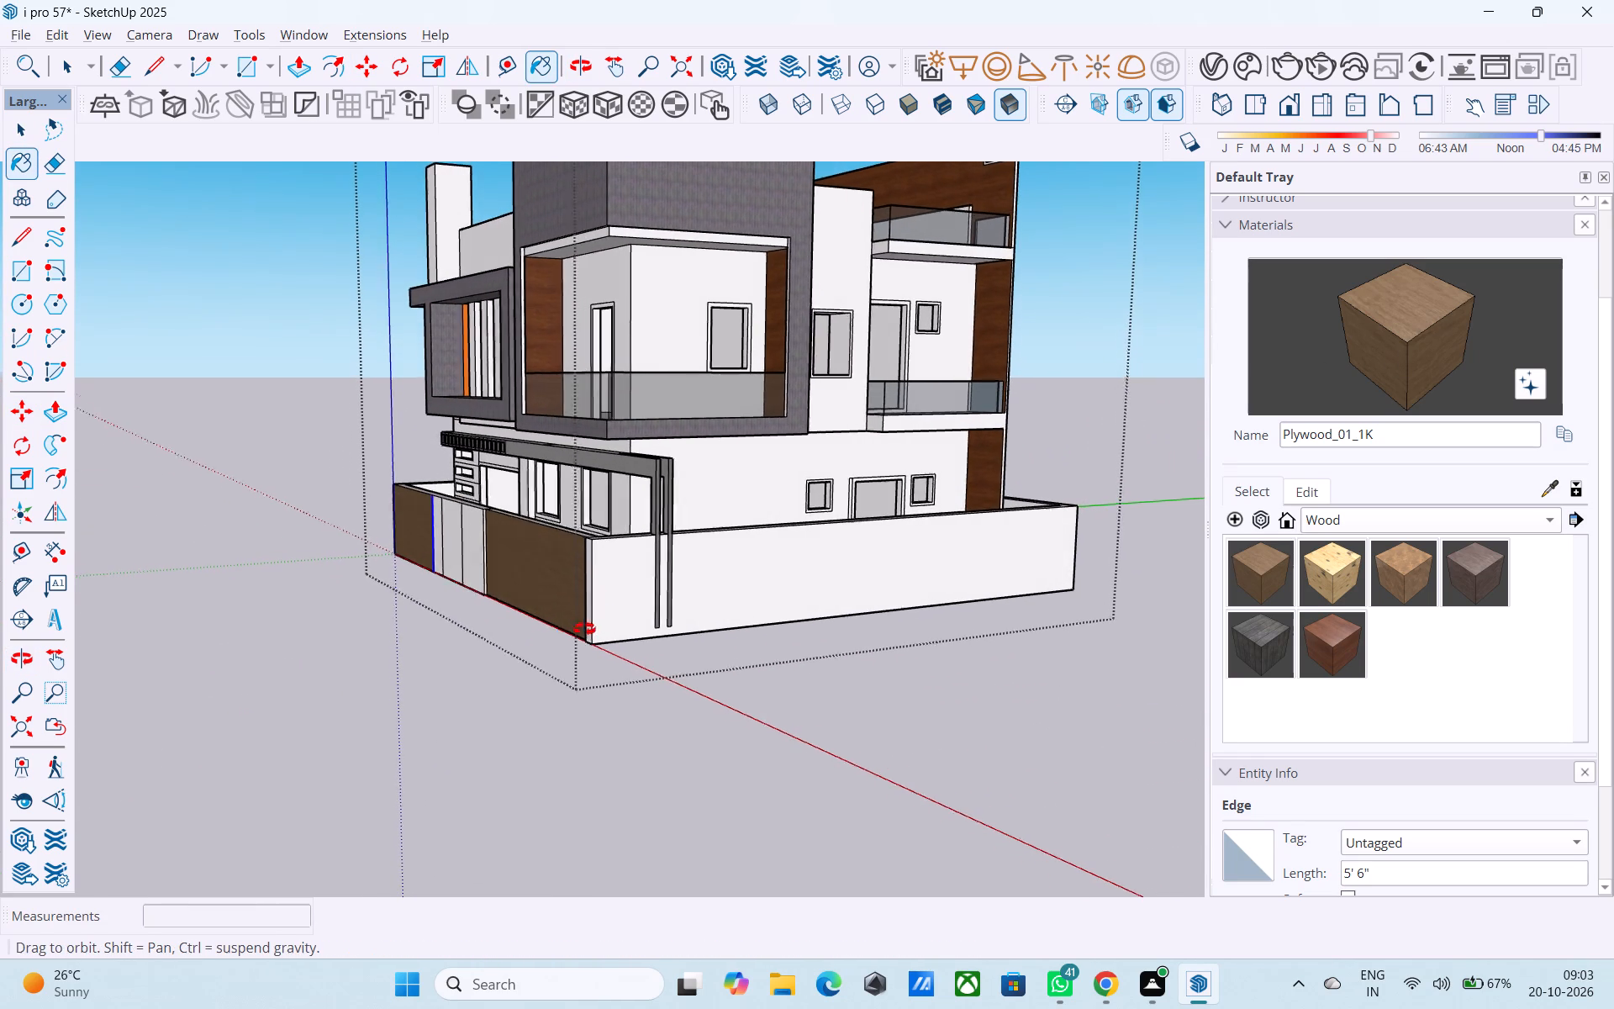
pyautogui.moveTo(584, 629); pyautogui.dragTo(646, 689, button='middle')
pyautogui.scroll(-3, 628, 765)
pyautogui.scroll(4, 574, 715)
pyautogui.moveTo(604, 604); pyautogui.dragTo(621, 588, button='middle')
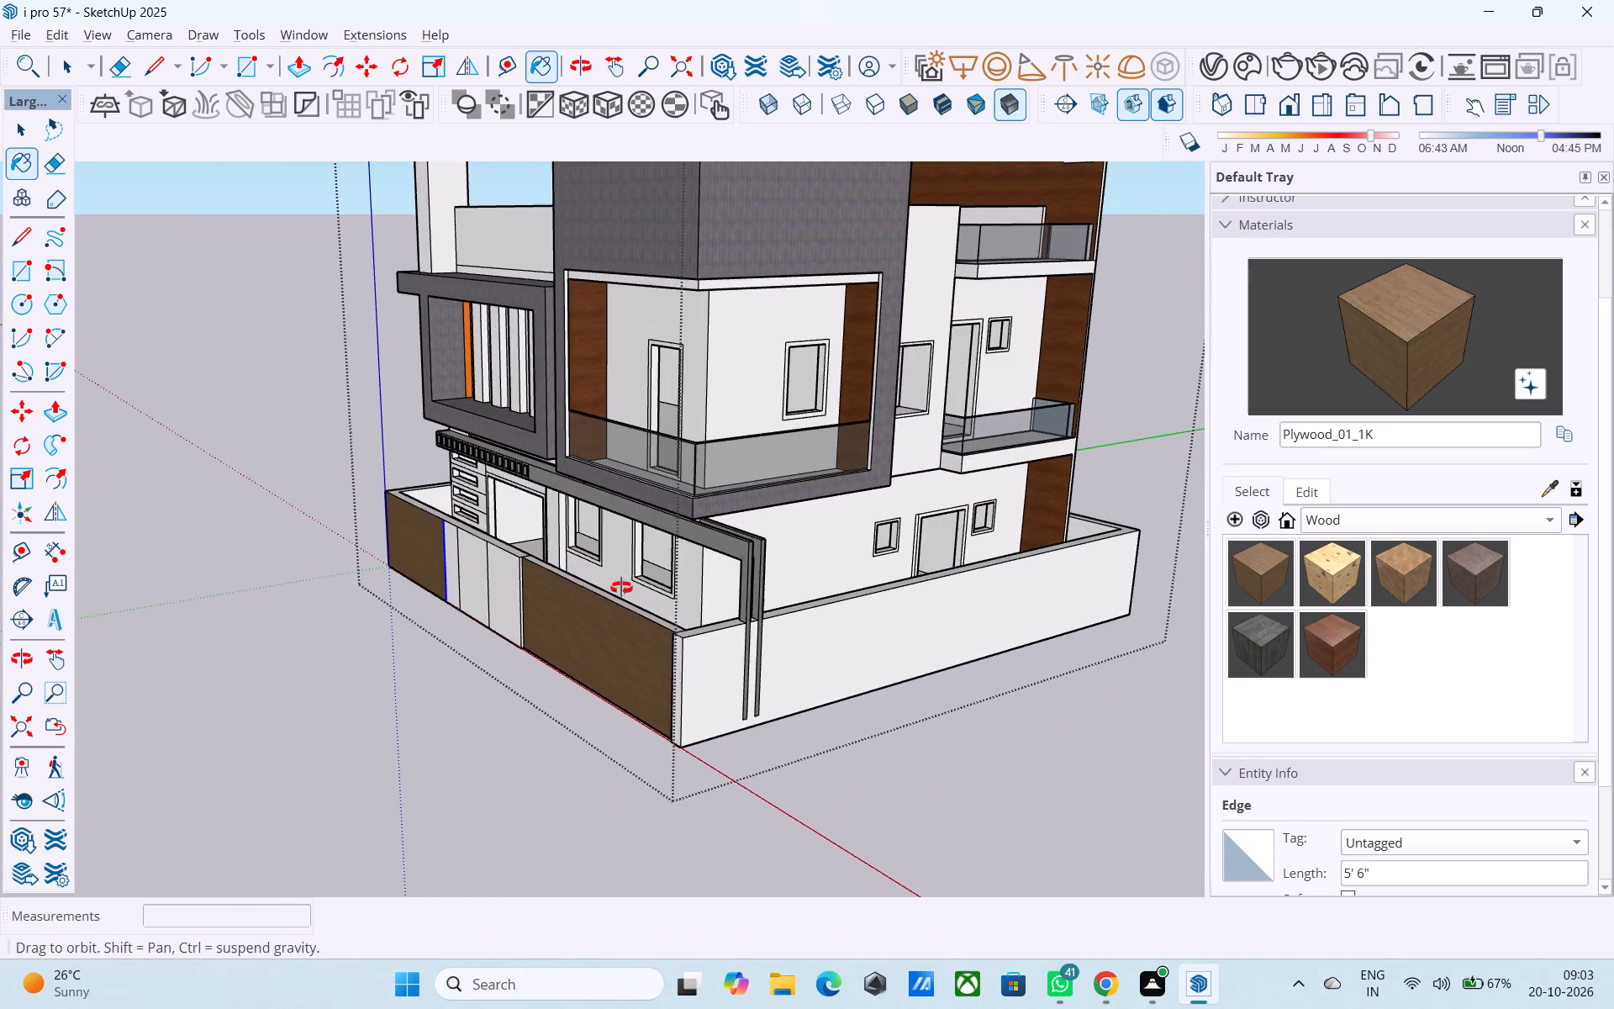
pyautogui.moveTo(621, 588); pyautogui.dragTo(643, 567, button='middle')
pyautogui.scroll(-5, 694, 422)
pyautogui.scroll(-4, 662, 671)
pyautogui.scroll(4, 677, 423)
pyautogui.moveTo(673, 425); pyautogui.dragTo(681, 408, button='middle')
pyautogui.moveTo(646, 467); pyautogui.dragTo(658, 453, button='middle')
pyautogui.scroll(1, 658, 452)
pyautogui.moveTo(573, 672); pyautogui.dragTo(618, 647, button='middle')
pyautogui.scroll(4, 517, 639)
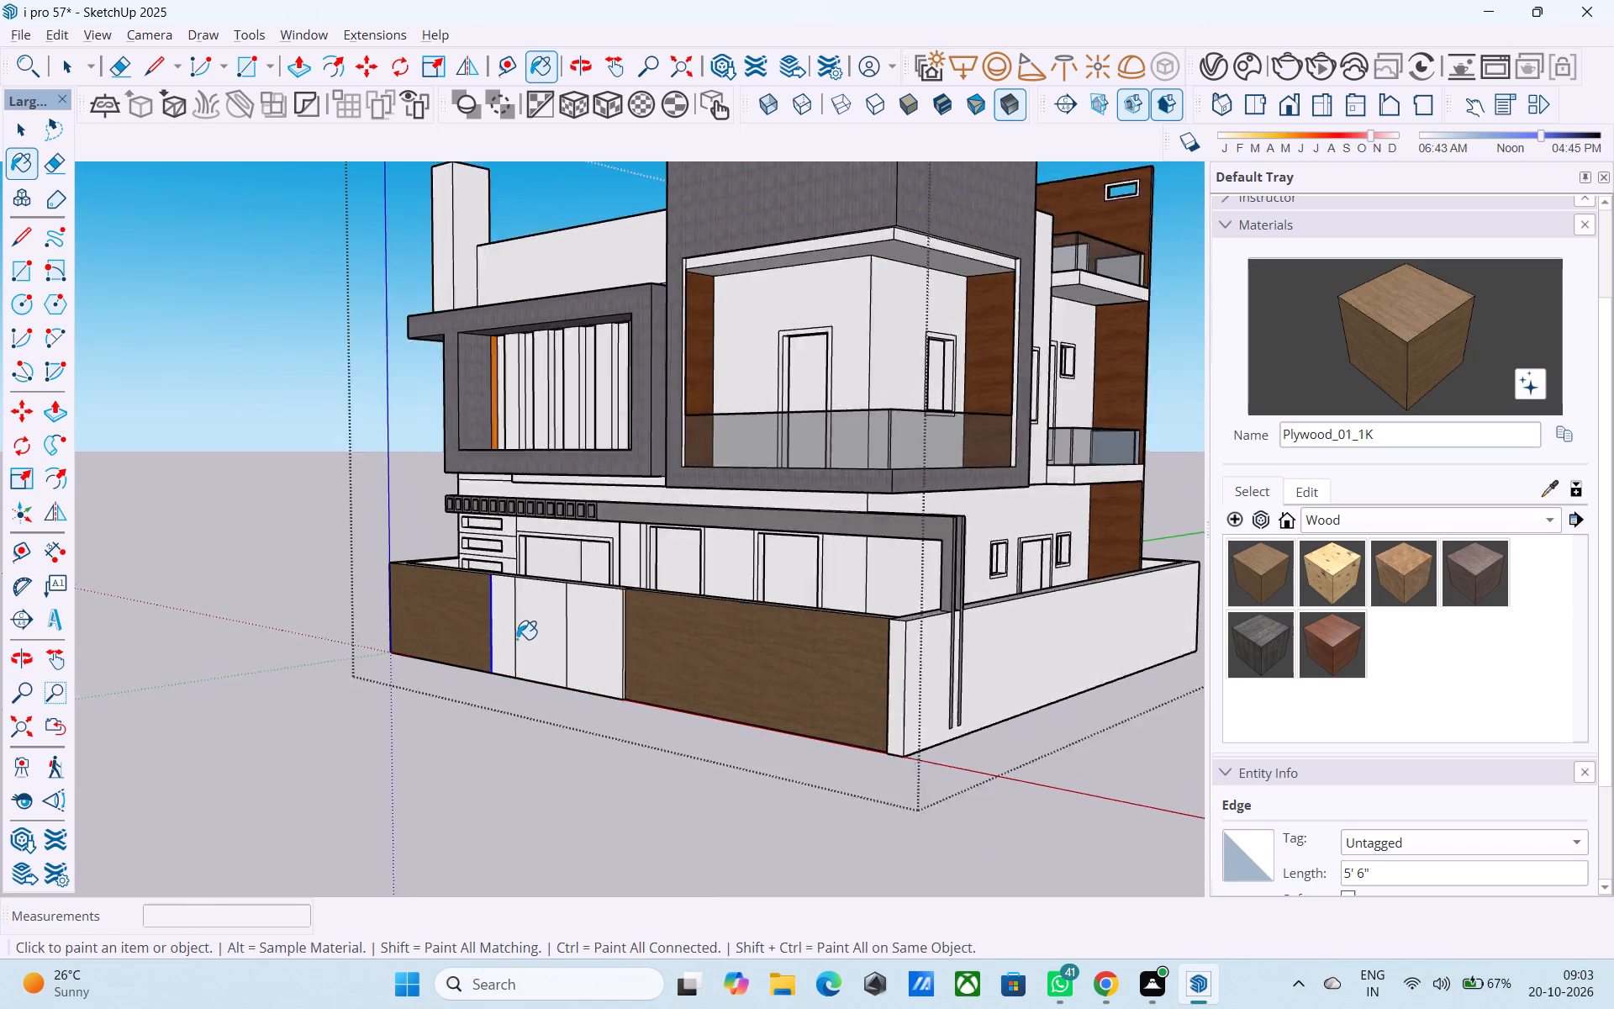
# Draw a rectangle about 2' 9" wide and 4' 2" high on the white panel beside the gate, from its divider's upper end.
pyautogui.scroll(5, 517, 639)
pyautogui.moveTo(520, 640); pyautogui.dragTo(520, 640, button='middle')
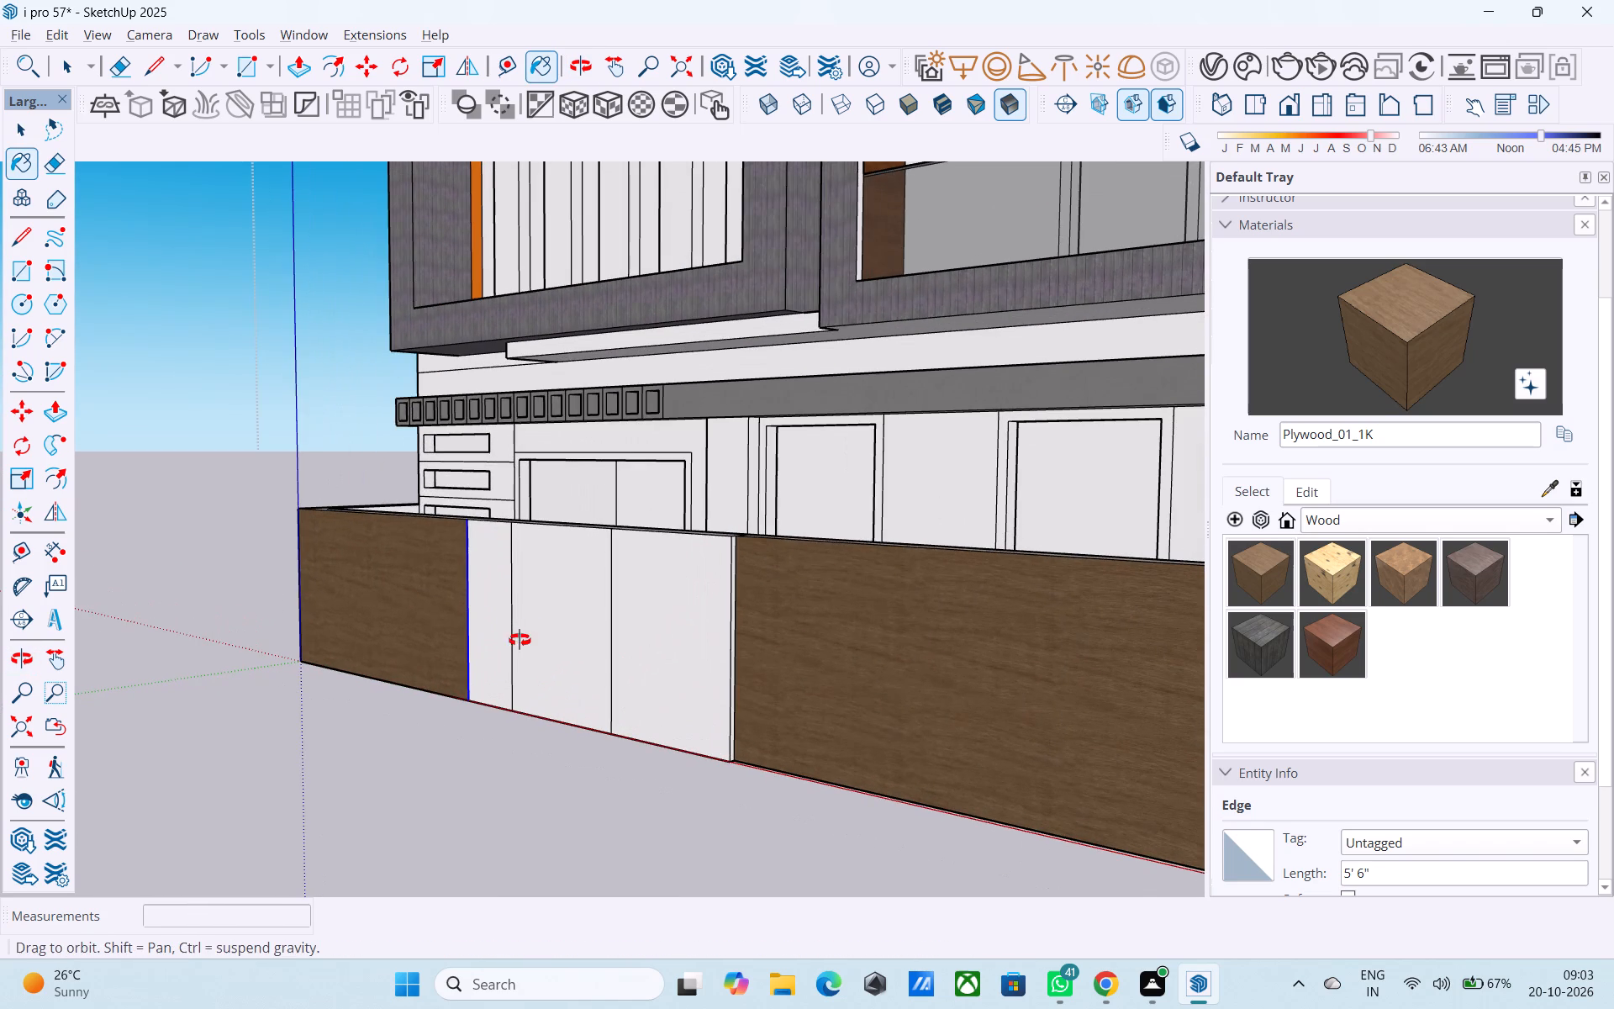
pyautogui.moveTo(520, 640); pyautogui.dragTo(493, 634, button='middle')
pyautogui.middleClick(642, 586)
pyautogui.scroll(3, 642, 585)
pyautogui.moveTo(604, 557); pyautogui.dragTo(599, 625, button='middle')
pyautogui.press('space')
pyautogui.scroll(3, 578, 627)
pyautogui.press('r')
pyautogui.click(508, 576)
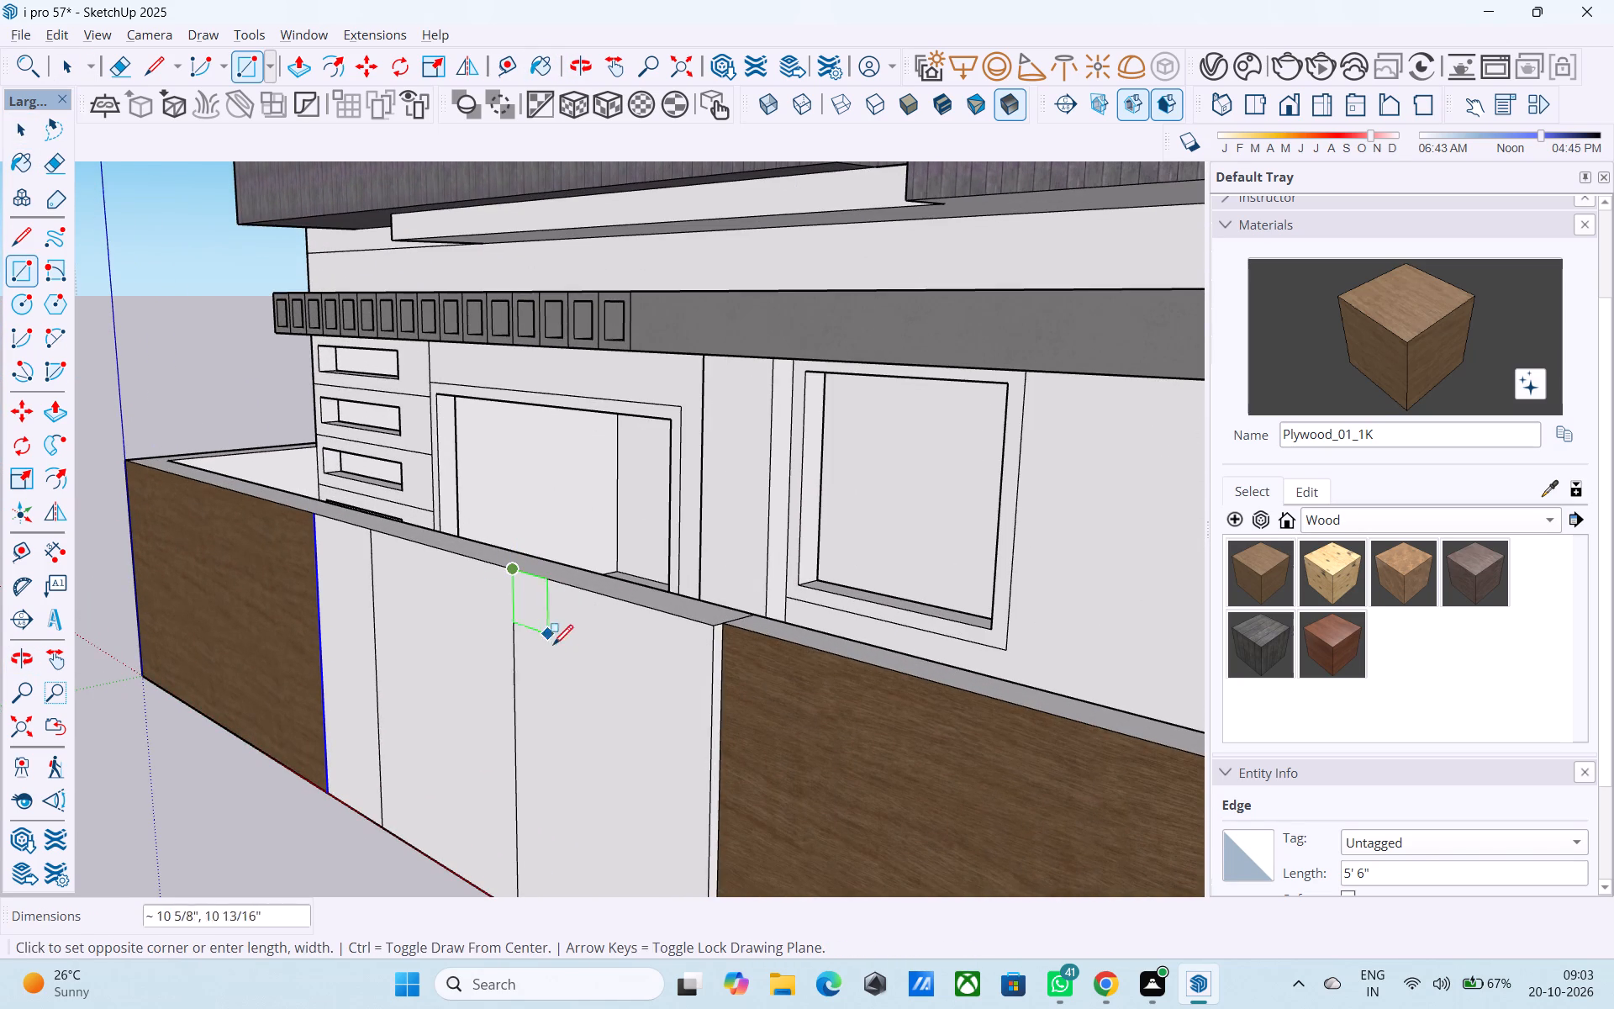
pyautogui.moveTo(593, 744); pyautogui.dragTo(629, 629, button='middle')
pyautogui.scroll(-1, 626, 626)
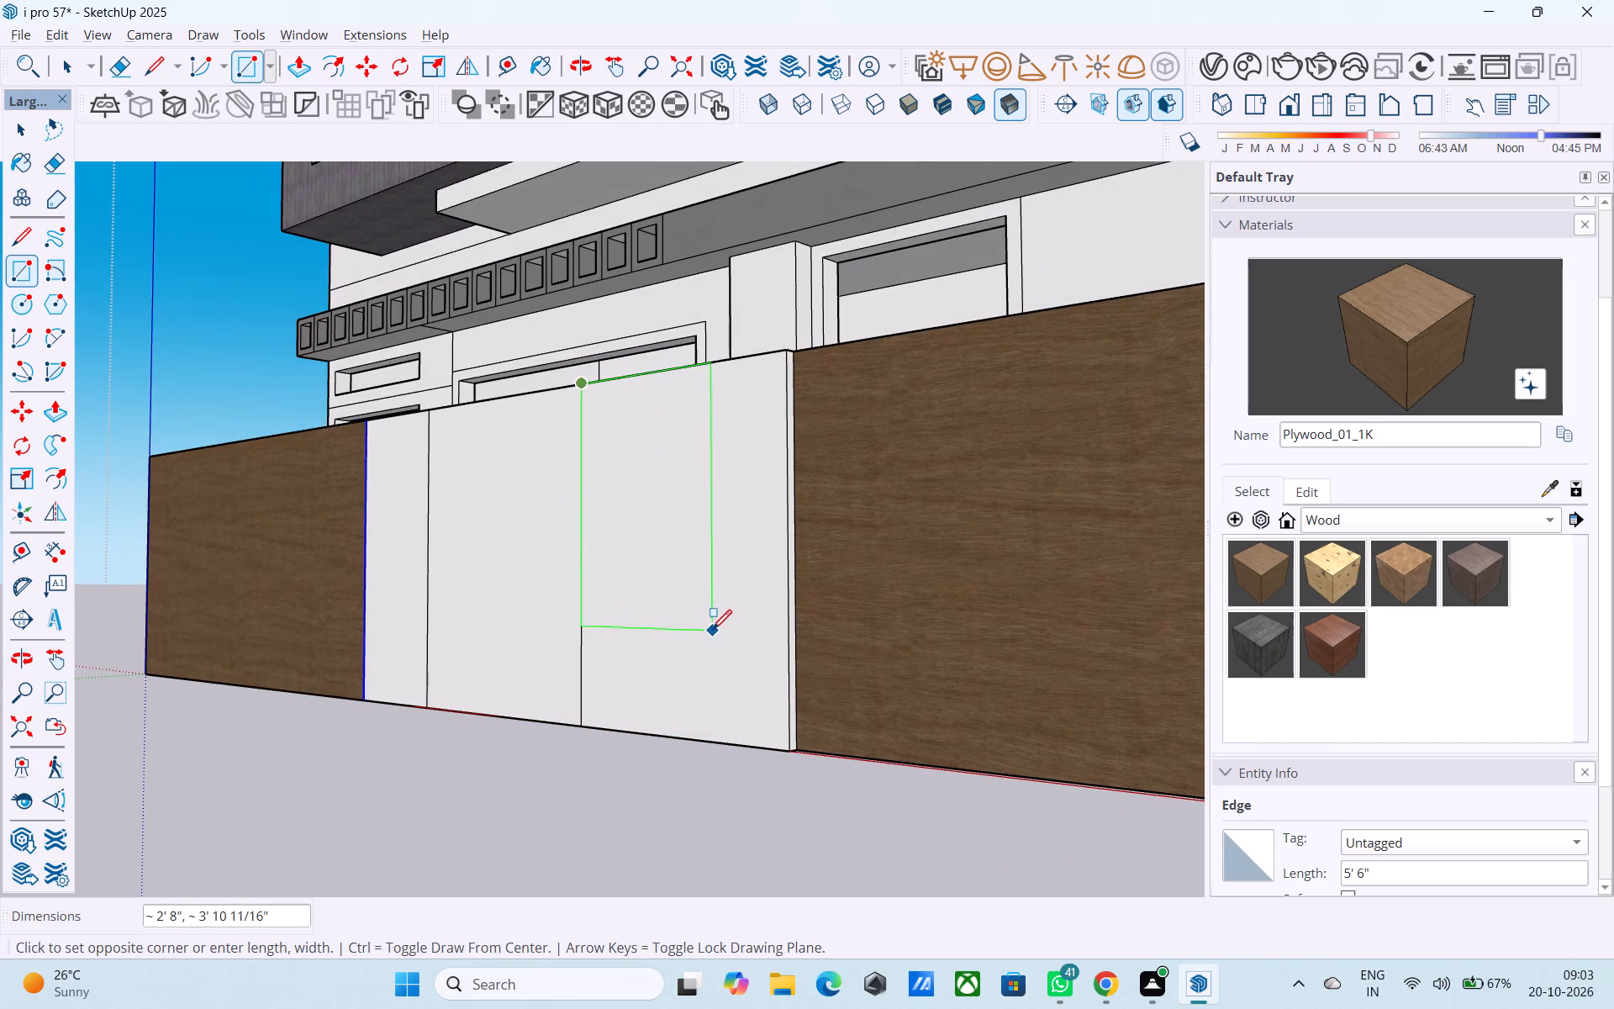
pyautogui.click(715, 650)
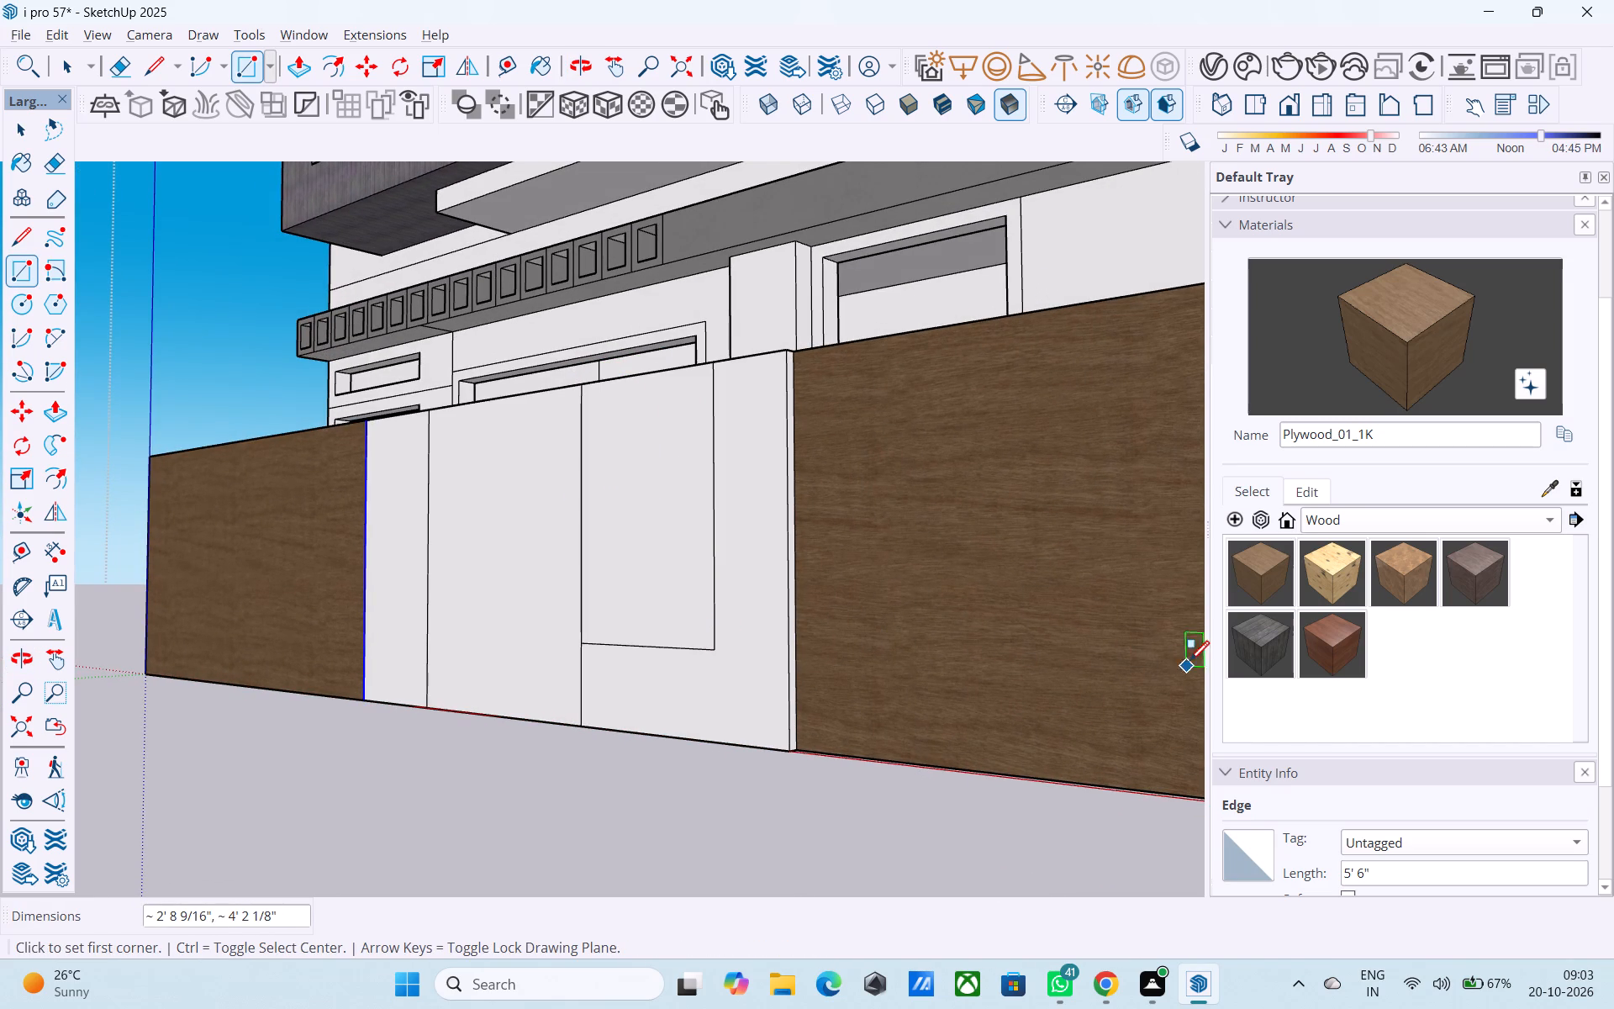
# Paint the new rectangle on the white wall panel with the roofing material Roofing_02_1K.
pyautogui.click(1336, 525)
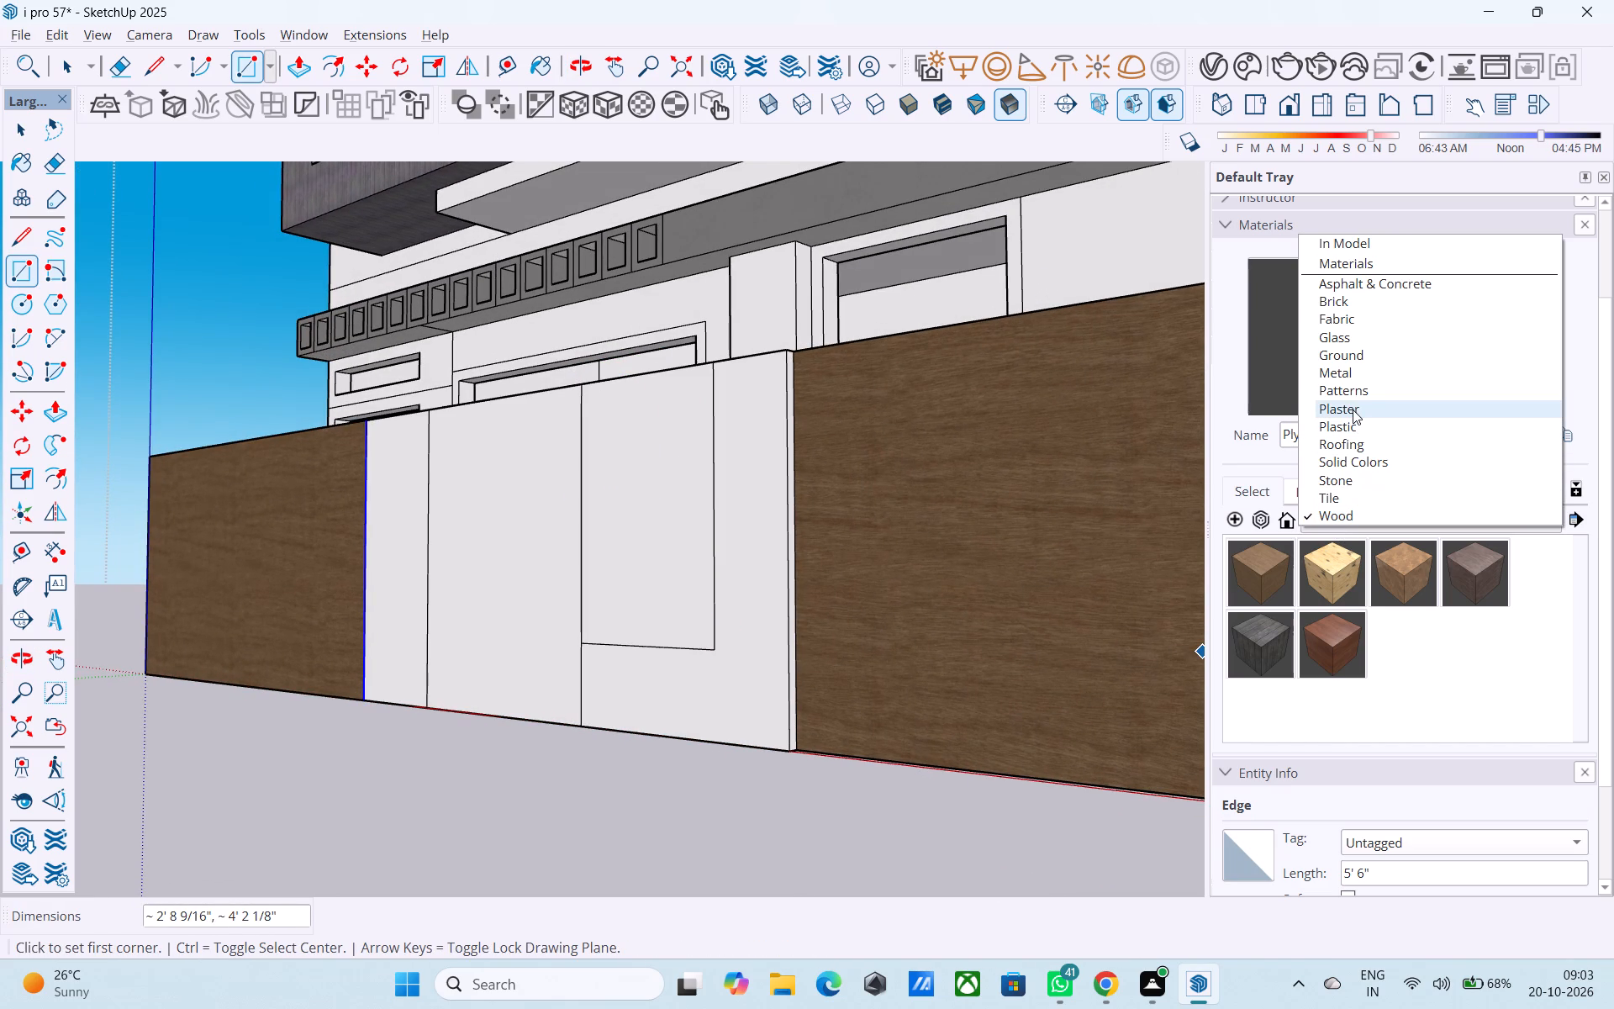
pyautogui.click(1366, 445)
pyautogui.click(1343, 567)
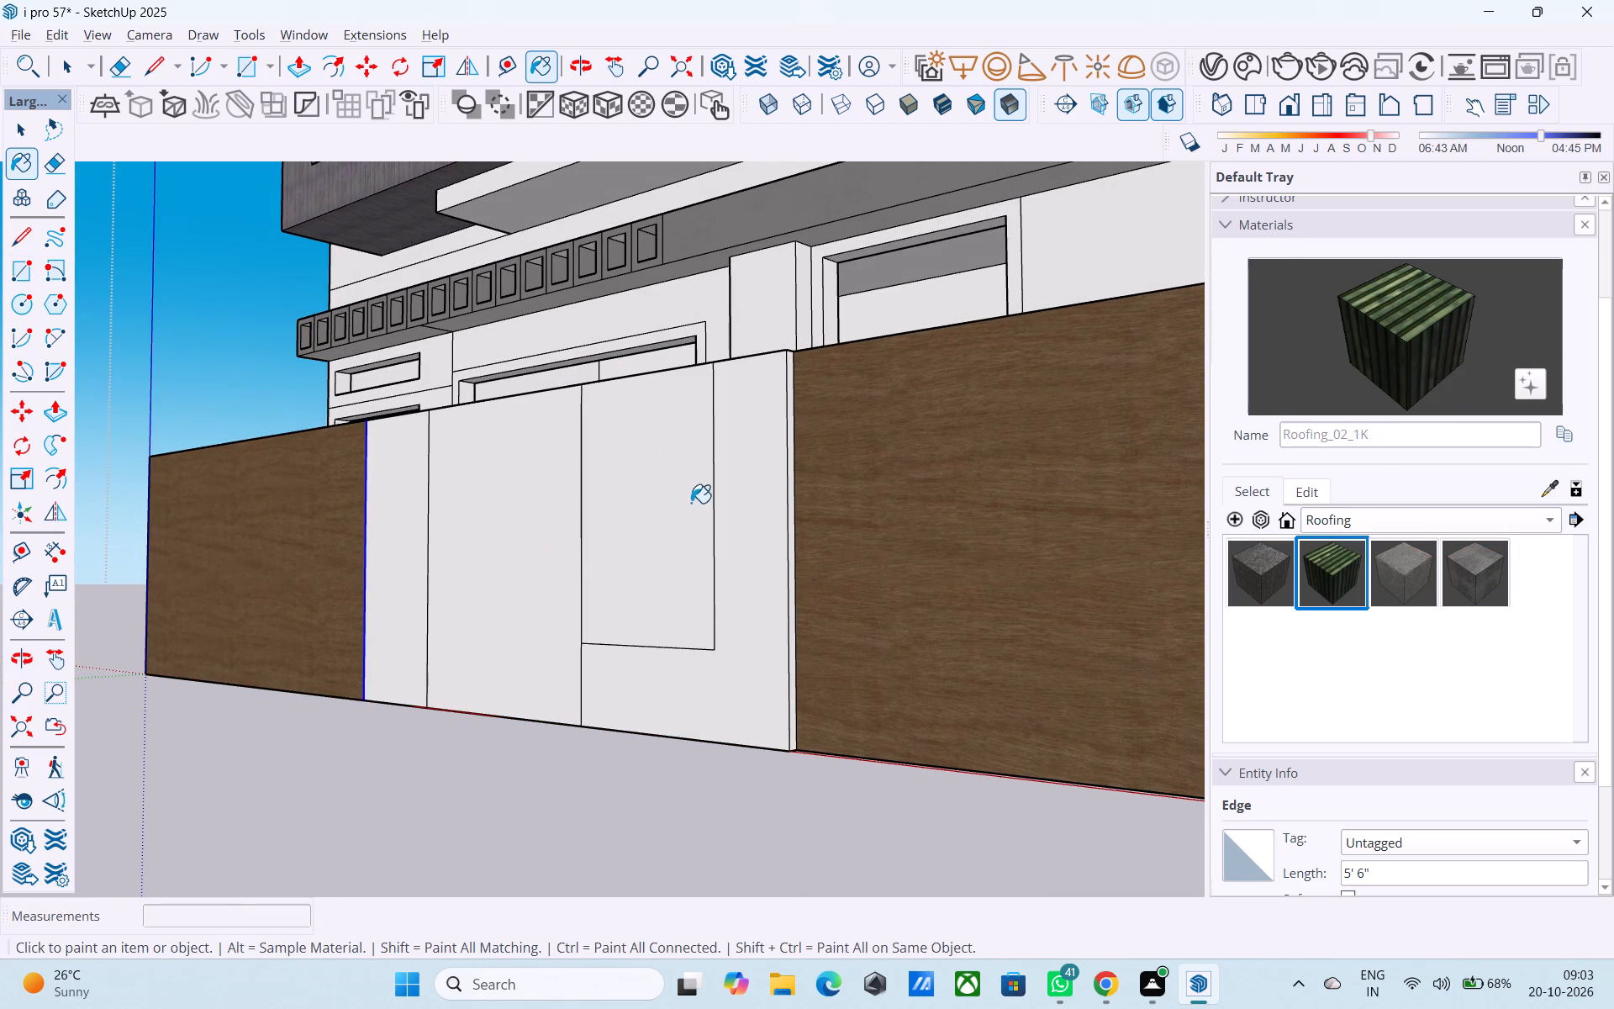
pyautogui.click(691, 501)
# Brighten the green colour of the Roofing_02_1K material and check the panel in the front wall.
pyautogui.click(1324, 522)
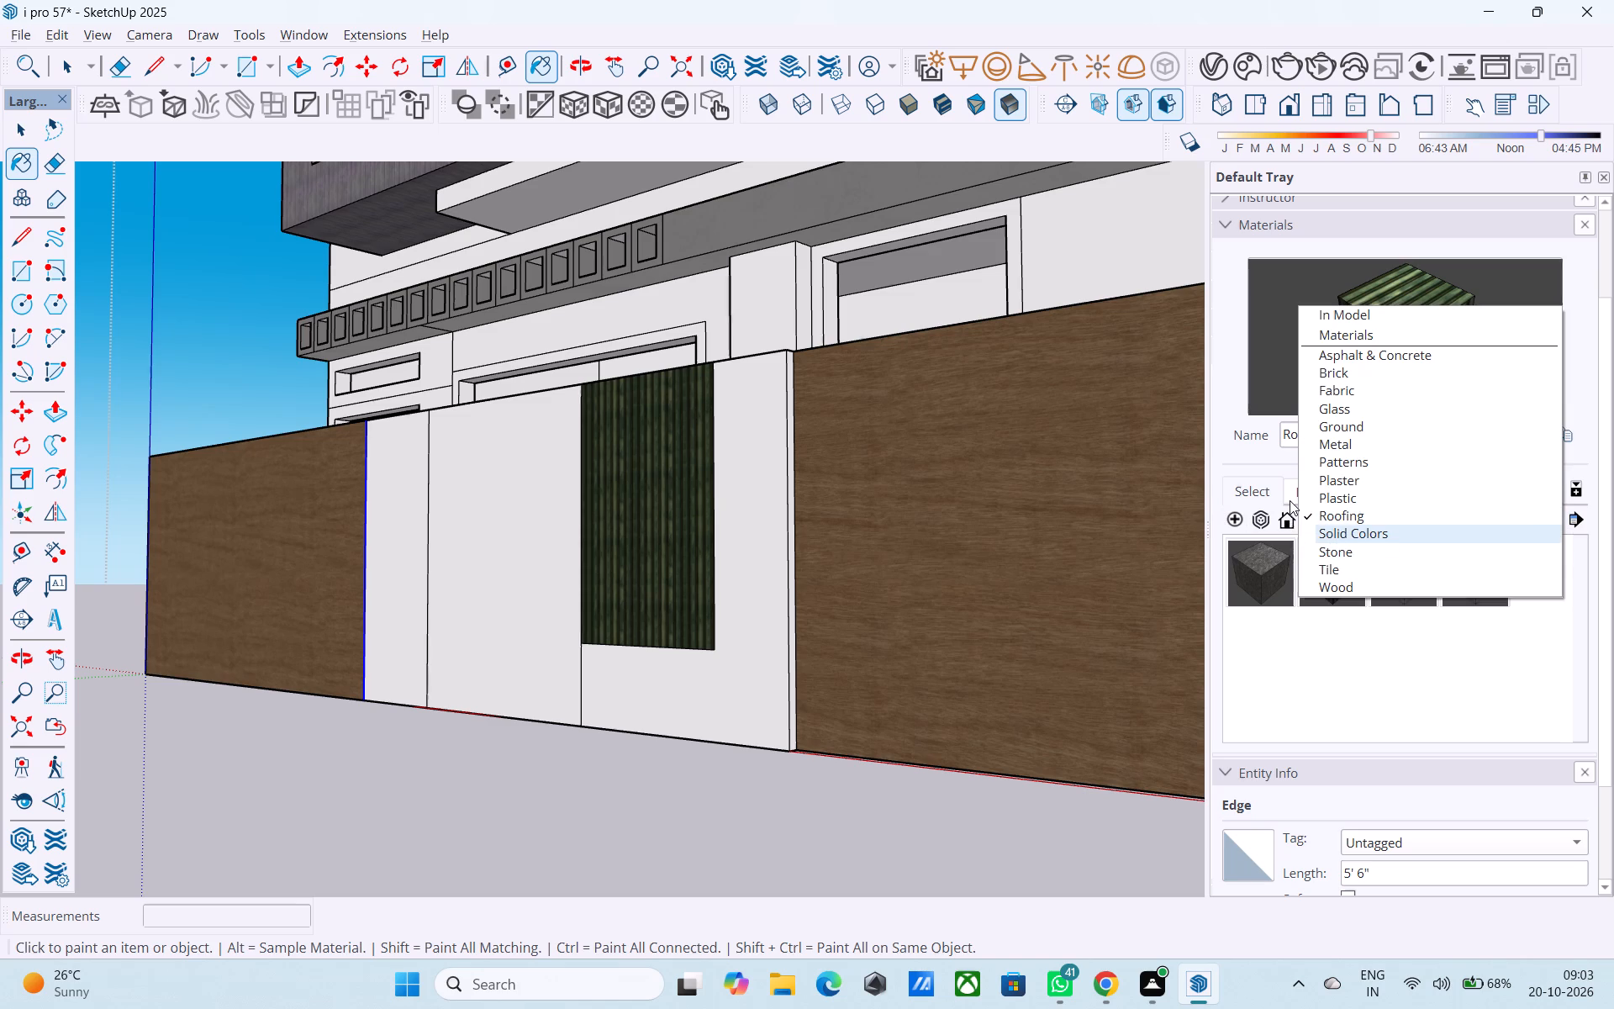
pyautogui.click(1290, 498)
pyautogui.moveTo(1326, 609); pyautogui.dragTo(1332, 580)
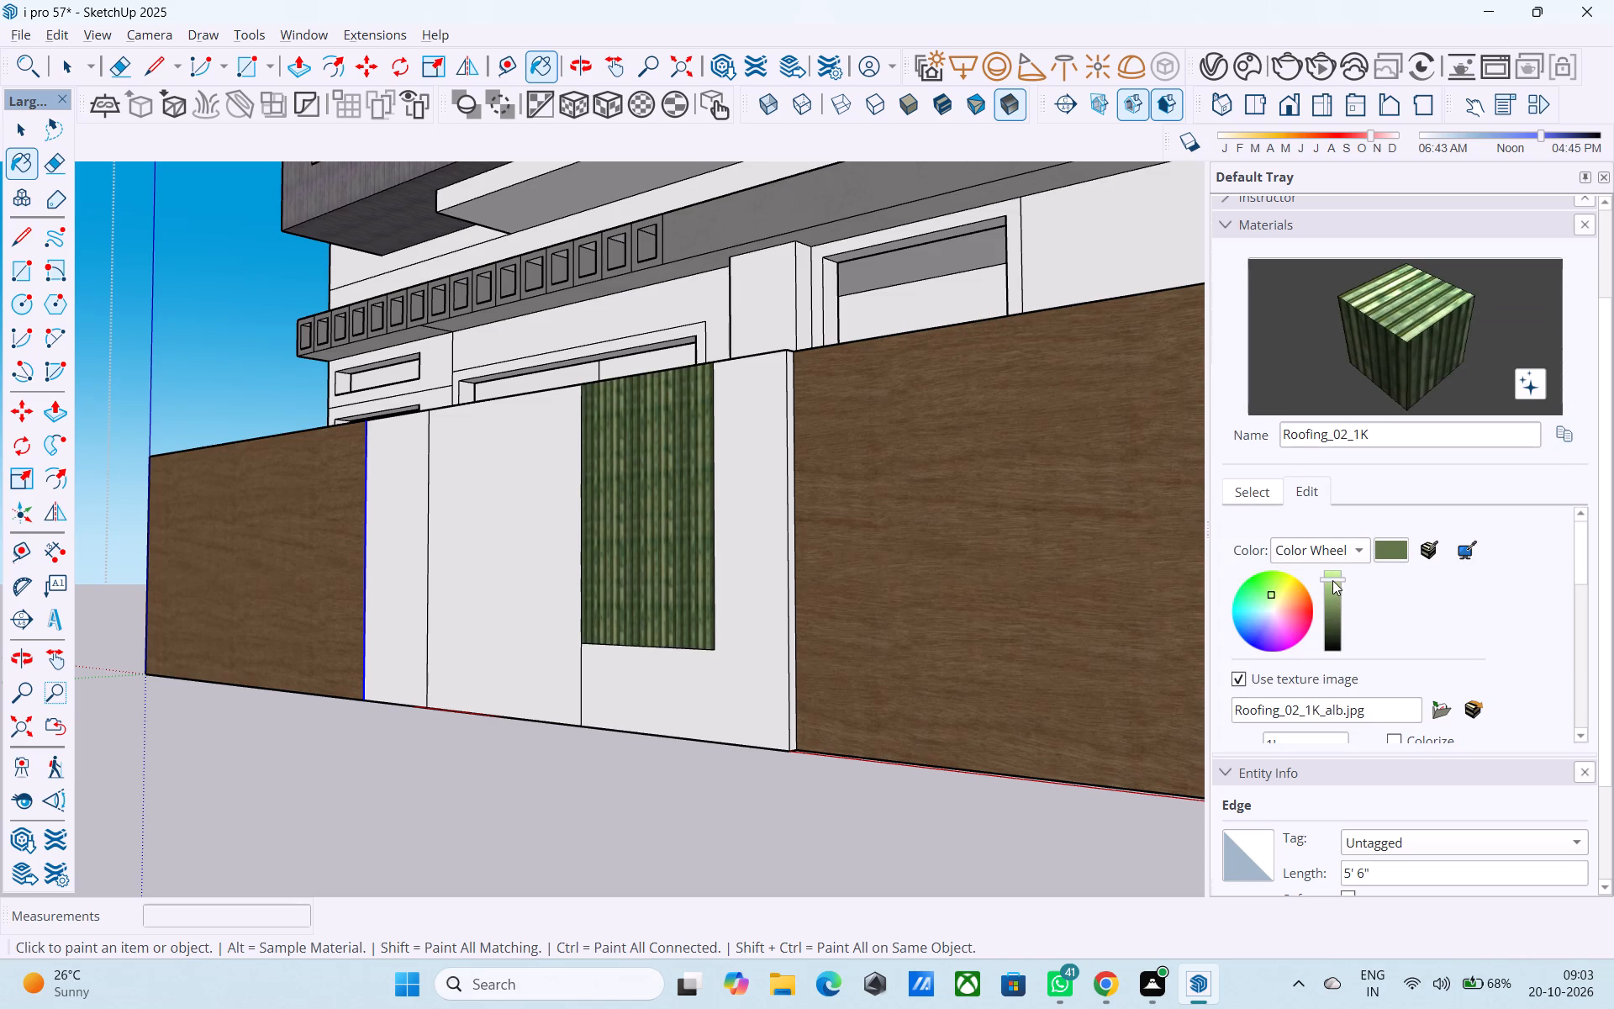
pyautogui.moveTo(1332, 580); pyautogui.dragTo(1335, 585)
pyautogui.scroll(-5, 605, 488)
pyautogui.moveTo(605, 488); pyautogui.dragTo(605, 582, button='middle')
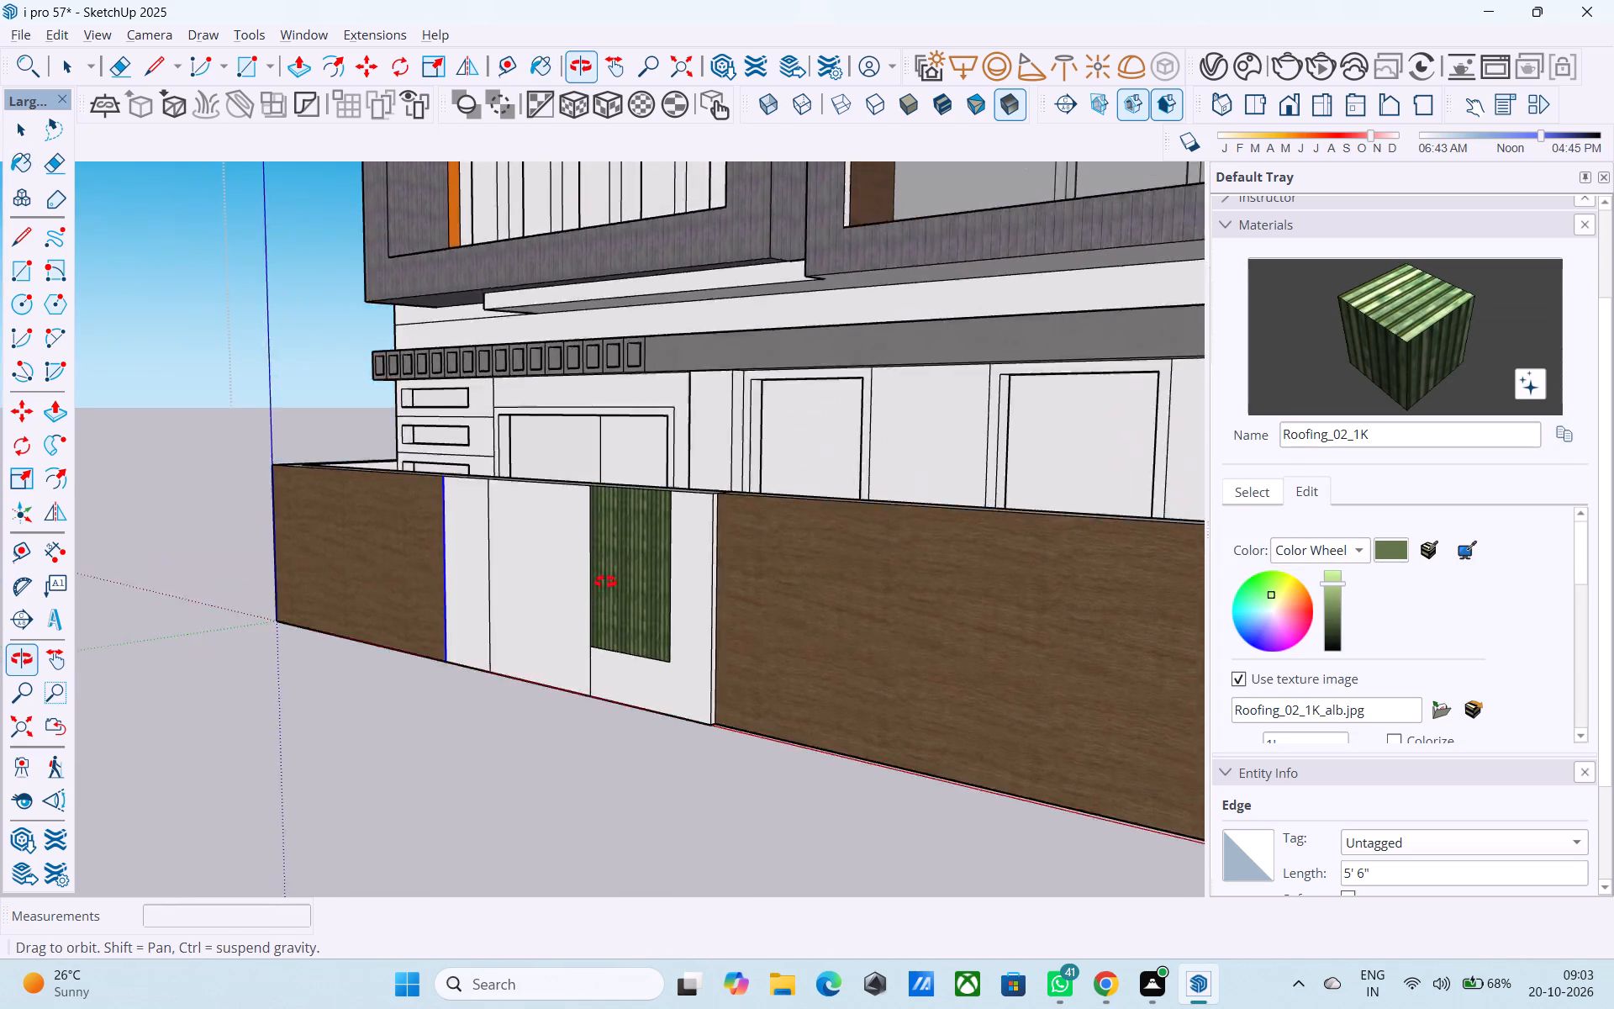
pyautogui.moveTo(605, 582); pyautogui.dragTo(544, 638, button='middle')
pyautogui.scroll(-3, 521, 600)
pyautogui.moveTo(515, 596); pyautogui.dragTo(524, 573, button='middle')
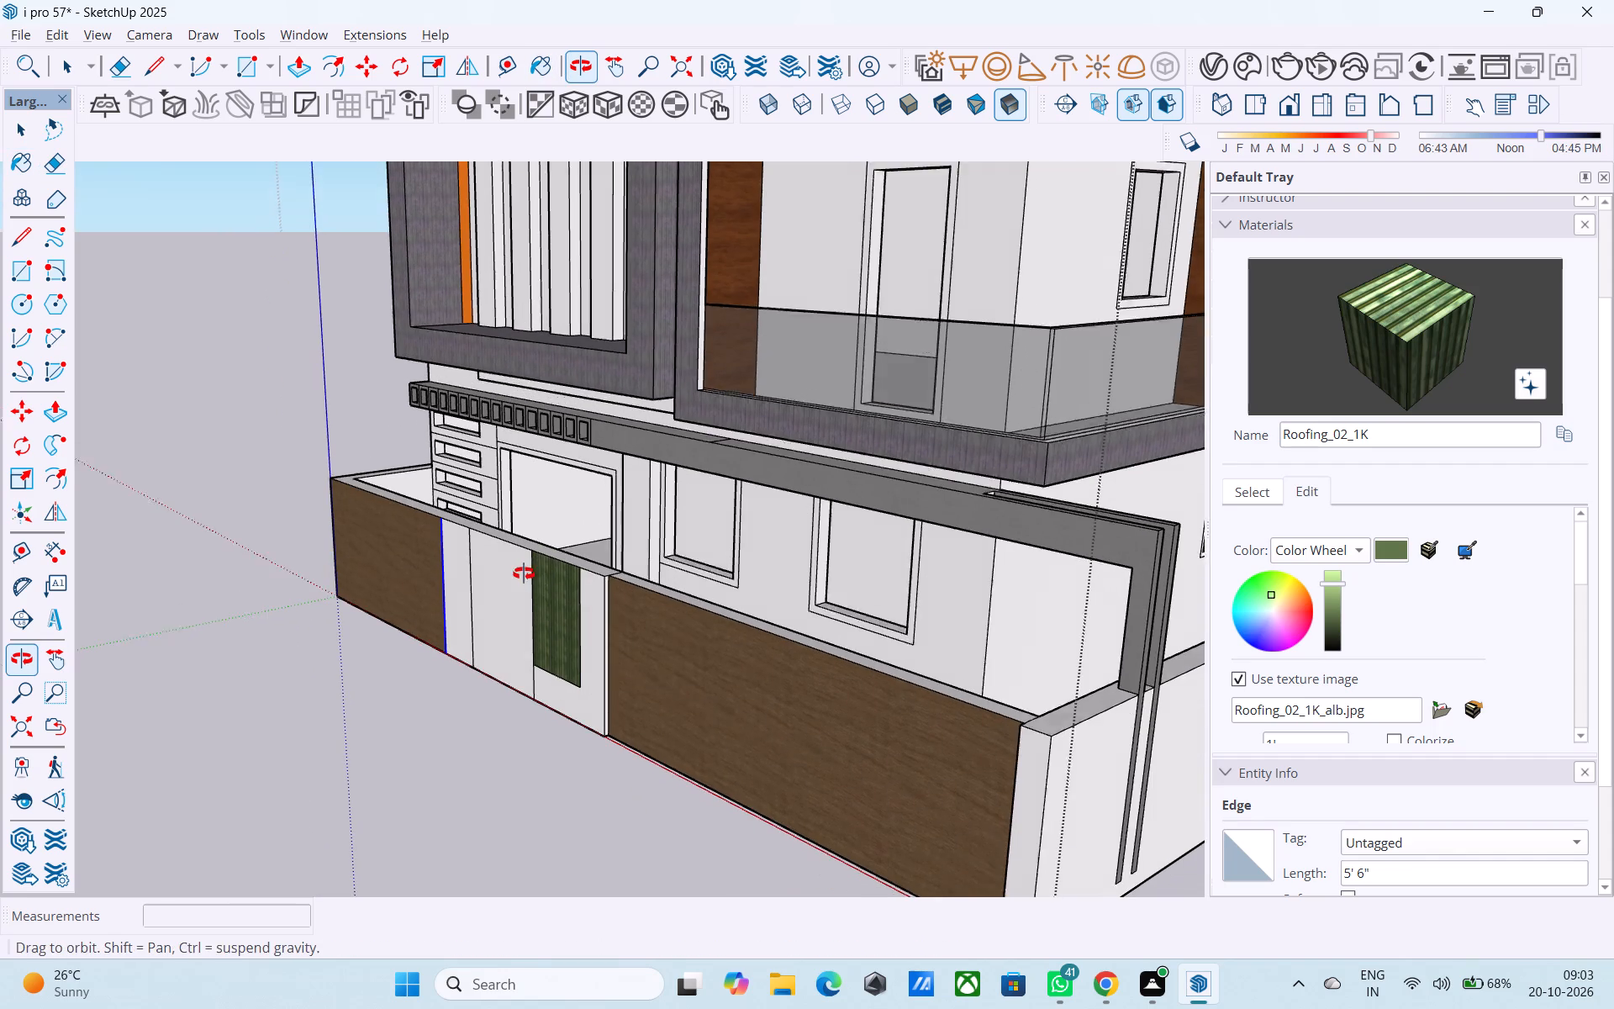
# Recess the white boundary wall panel beside the green ribbed section by 3" with Push/Pull.
pyautogui.moveTo(524, 573); pyautogui.dragTo(524, 572, button='middle')
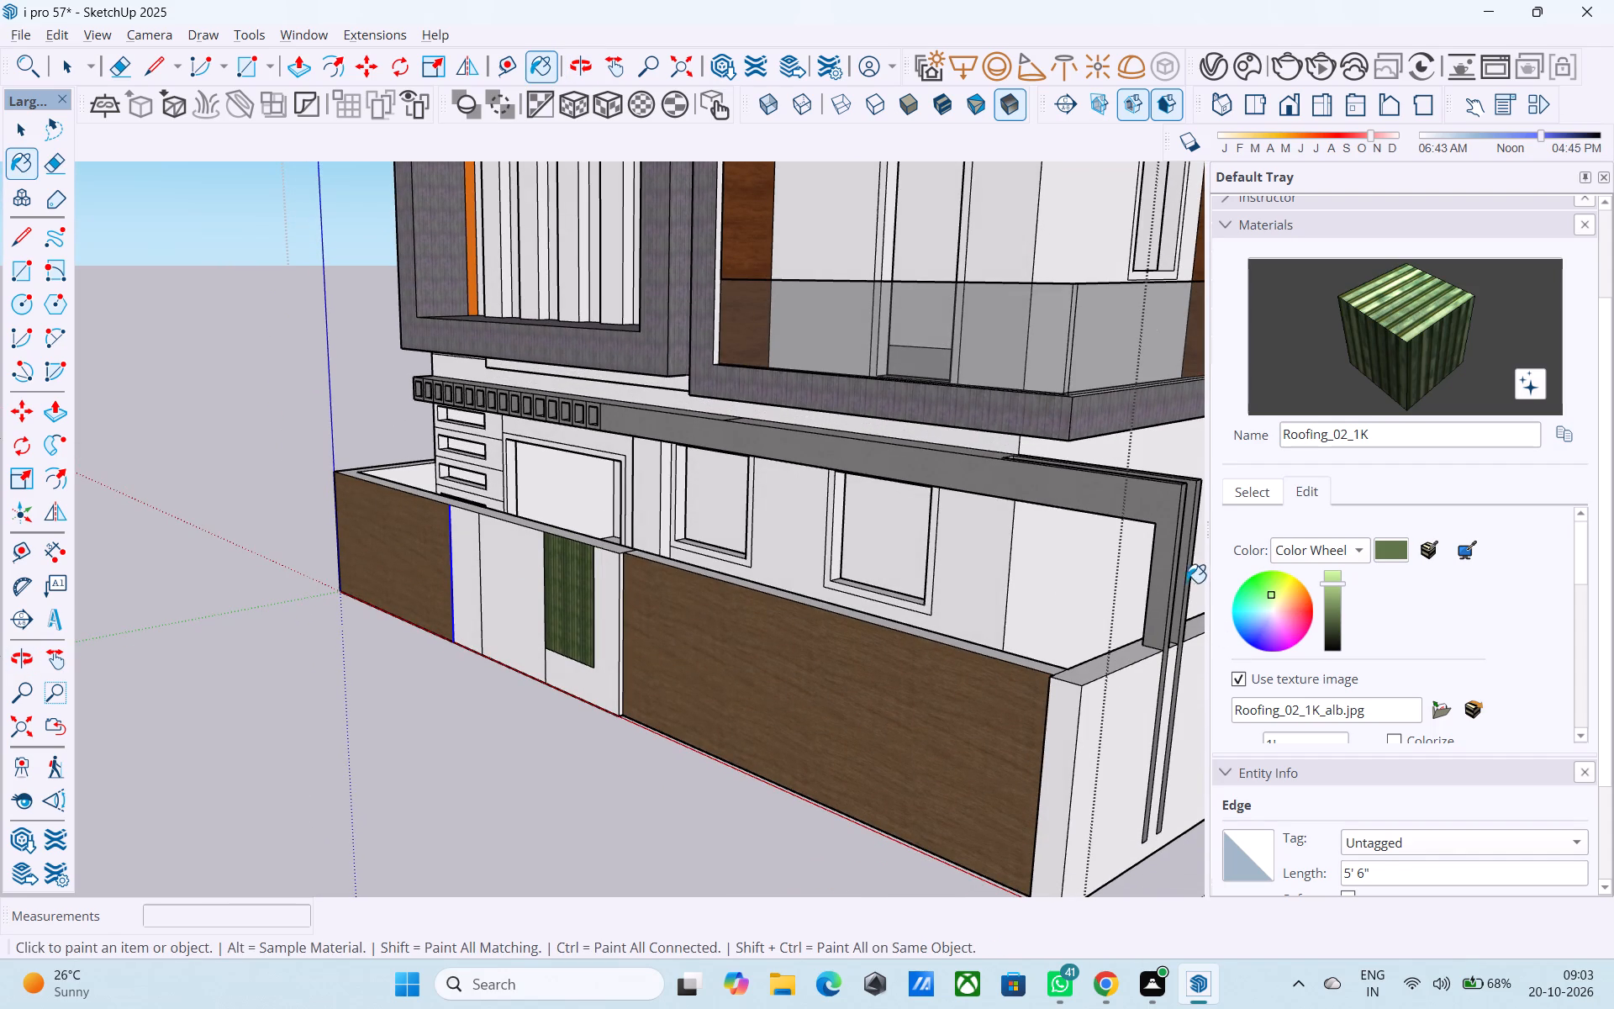
pyautogui.scroll(7, 498, 600)
pyautogui.press('space')
pyautogui.click(508, 613)
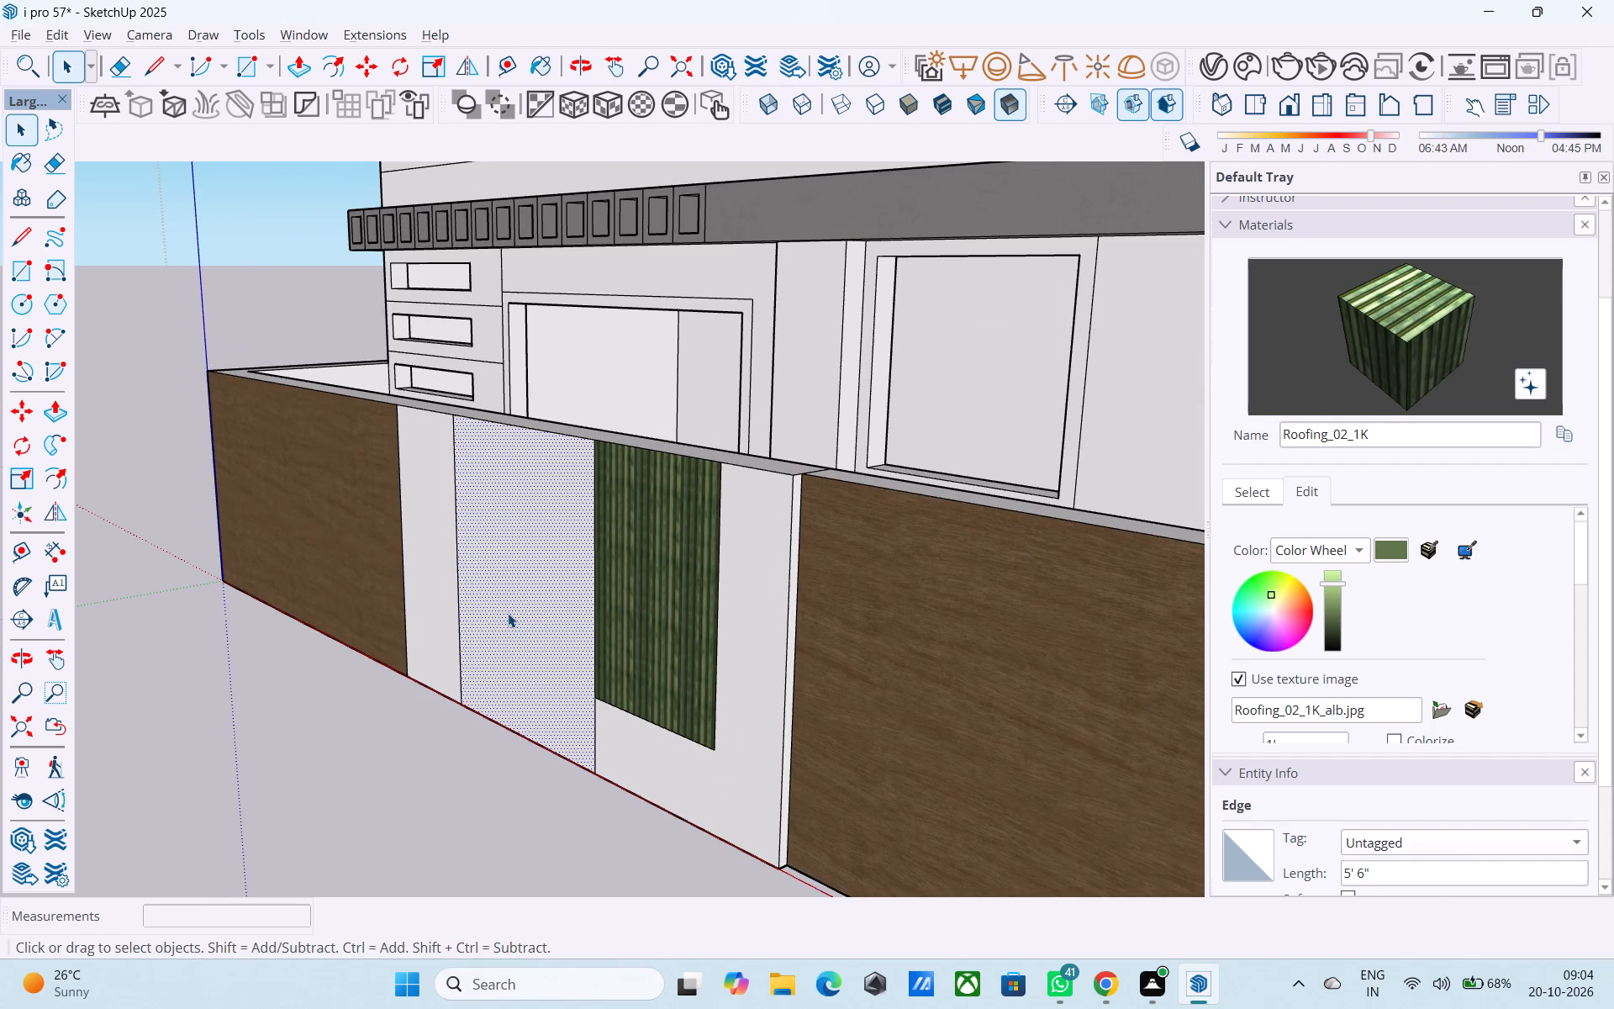
pyautogui.press('p')
pyautogui.click(508, 613)
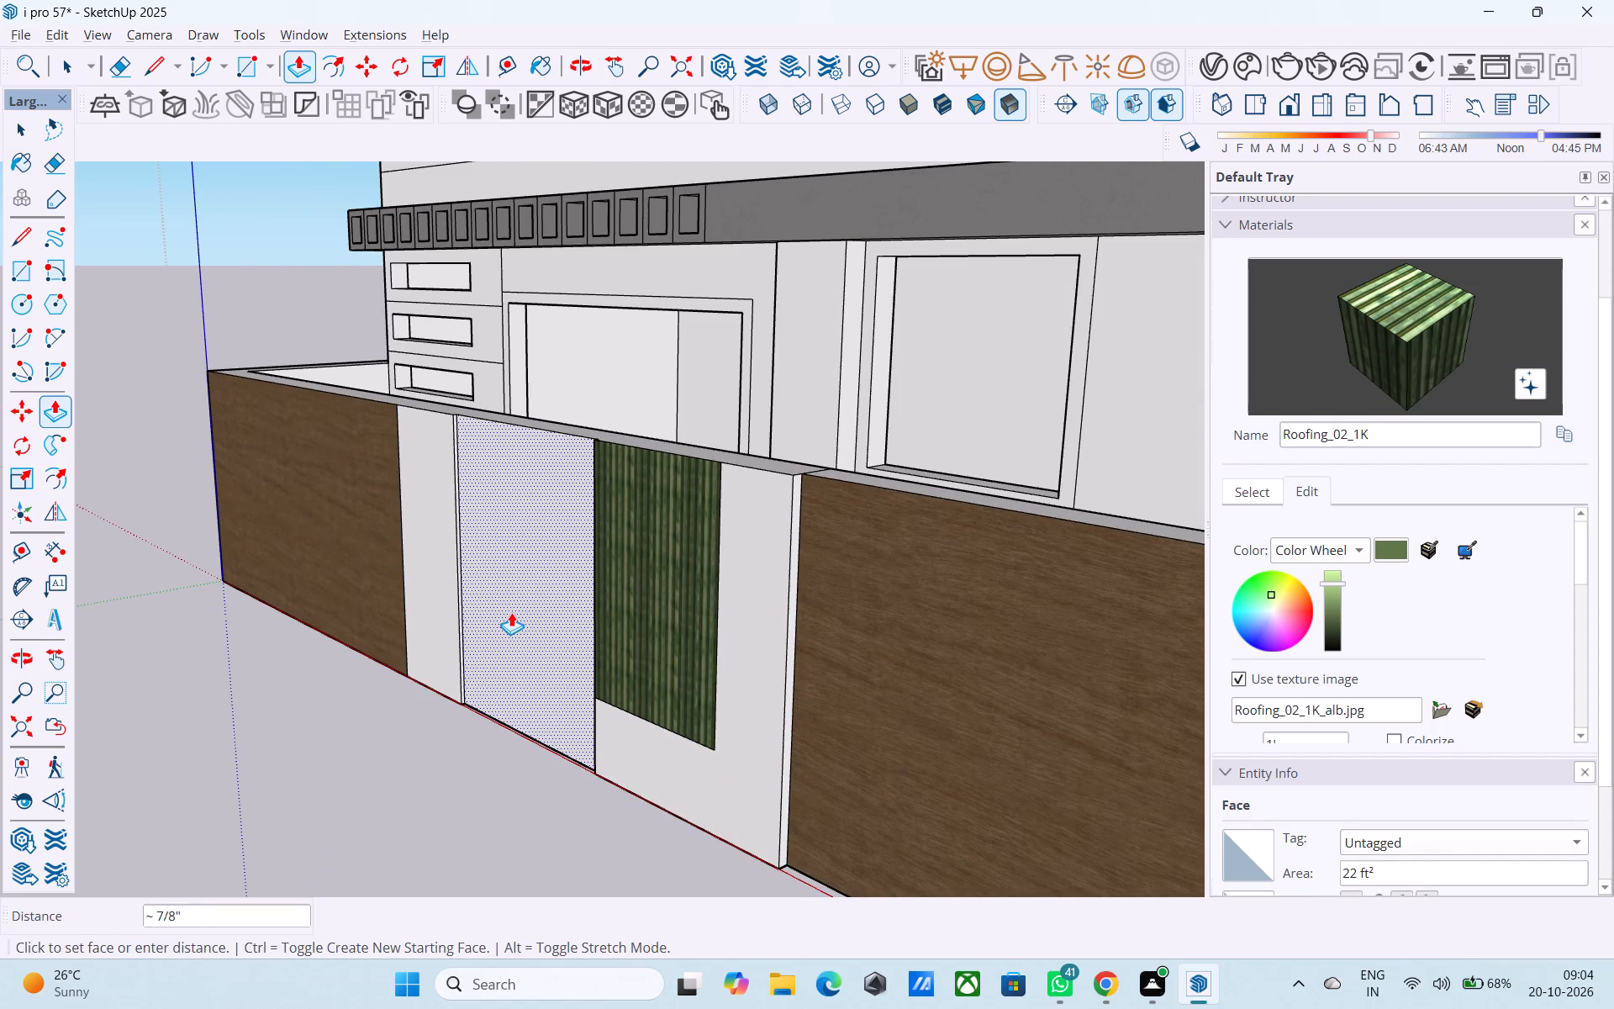
pyautogui.write('3"')
pyautogui.press('Return')
pyautogui.press('space')
pyautogui.scroll(-3, 481, 634)
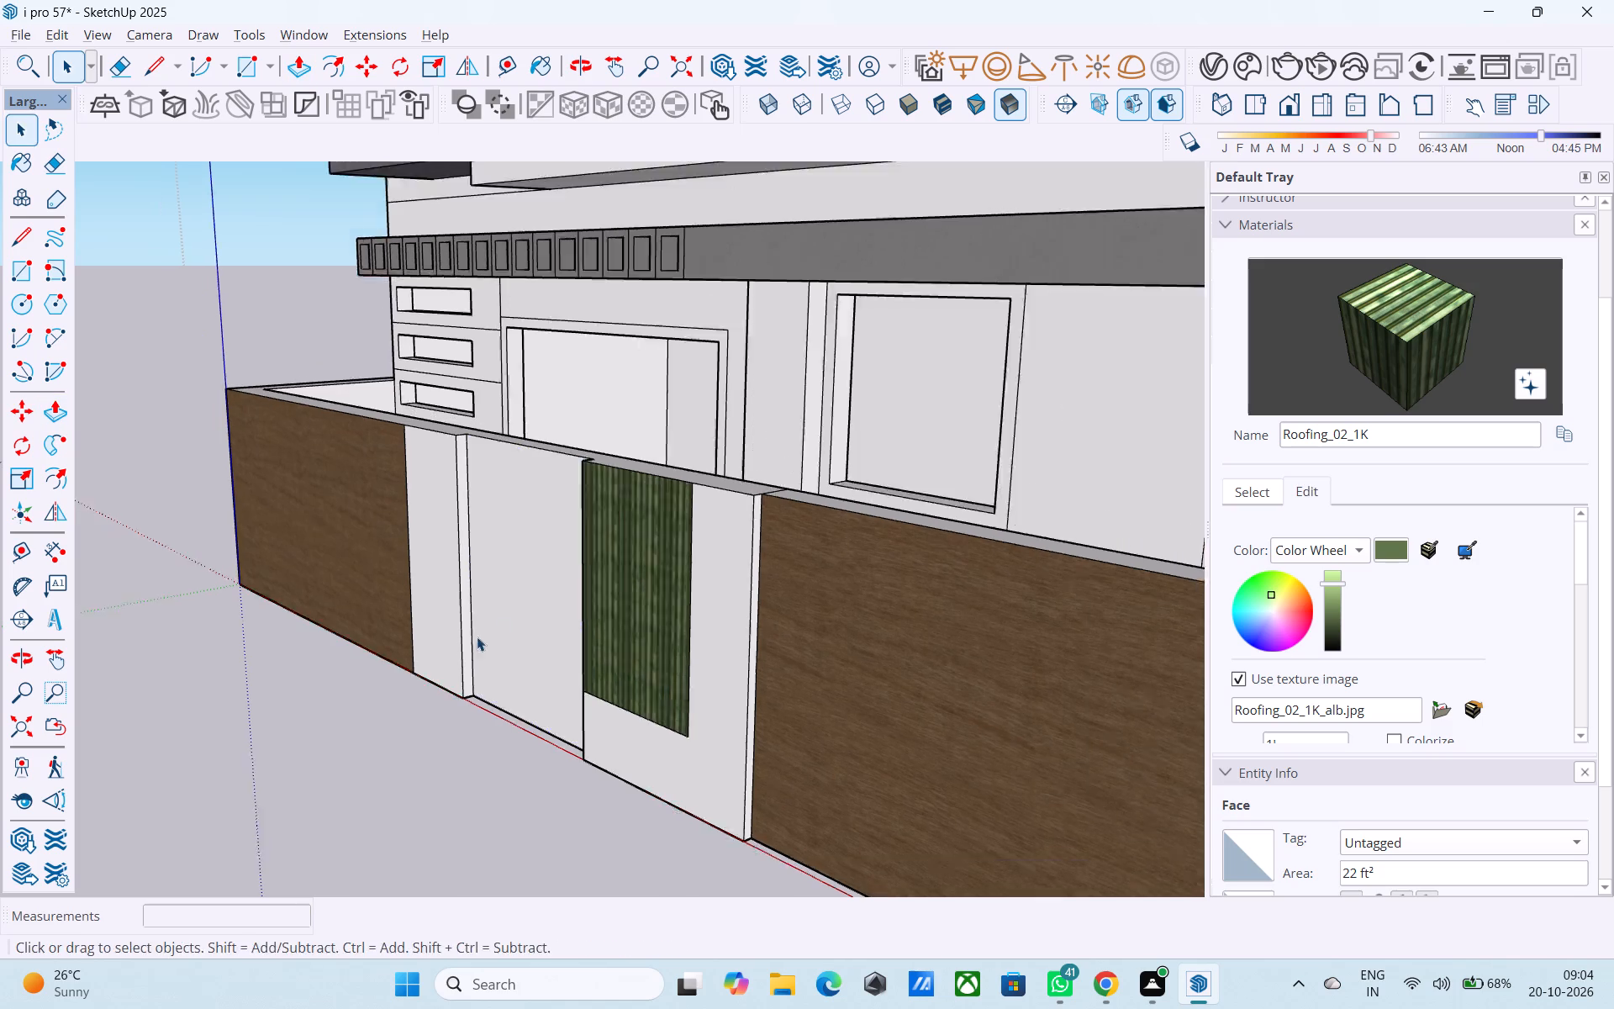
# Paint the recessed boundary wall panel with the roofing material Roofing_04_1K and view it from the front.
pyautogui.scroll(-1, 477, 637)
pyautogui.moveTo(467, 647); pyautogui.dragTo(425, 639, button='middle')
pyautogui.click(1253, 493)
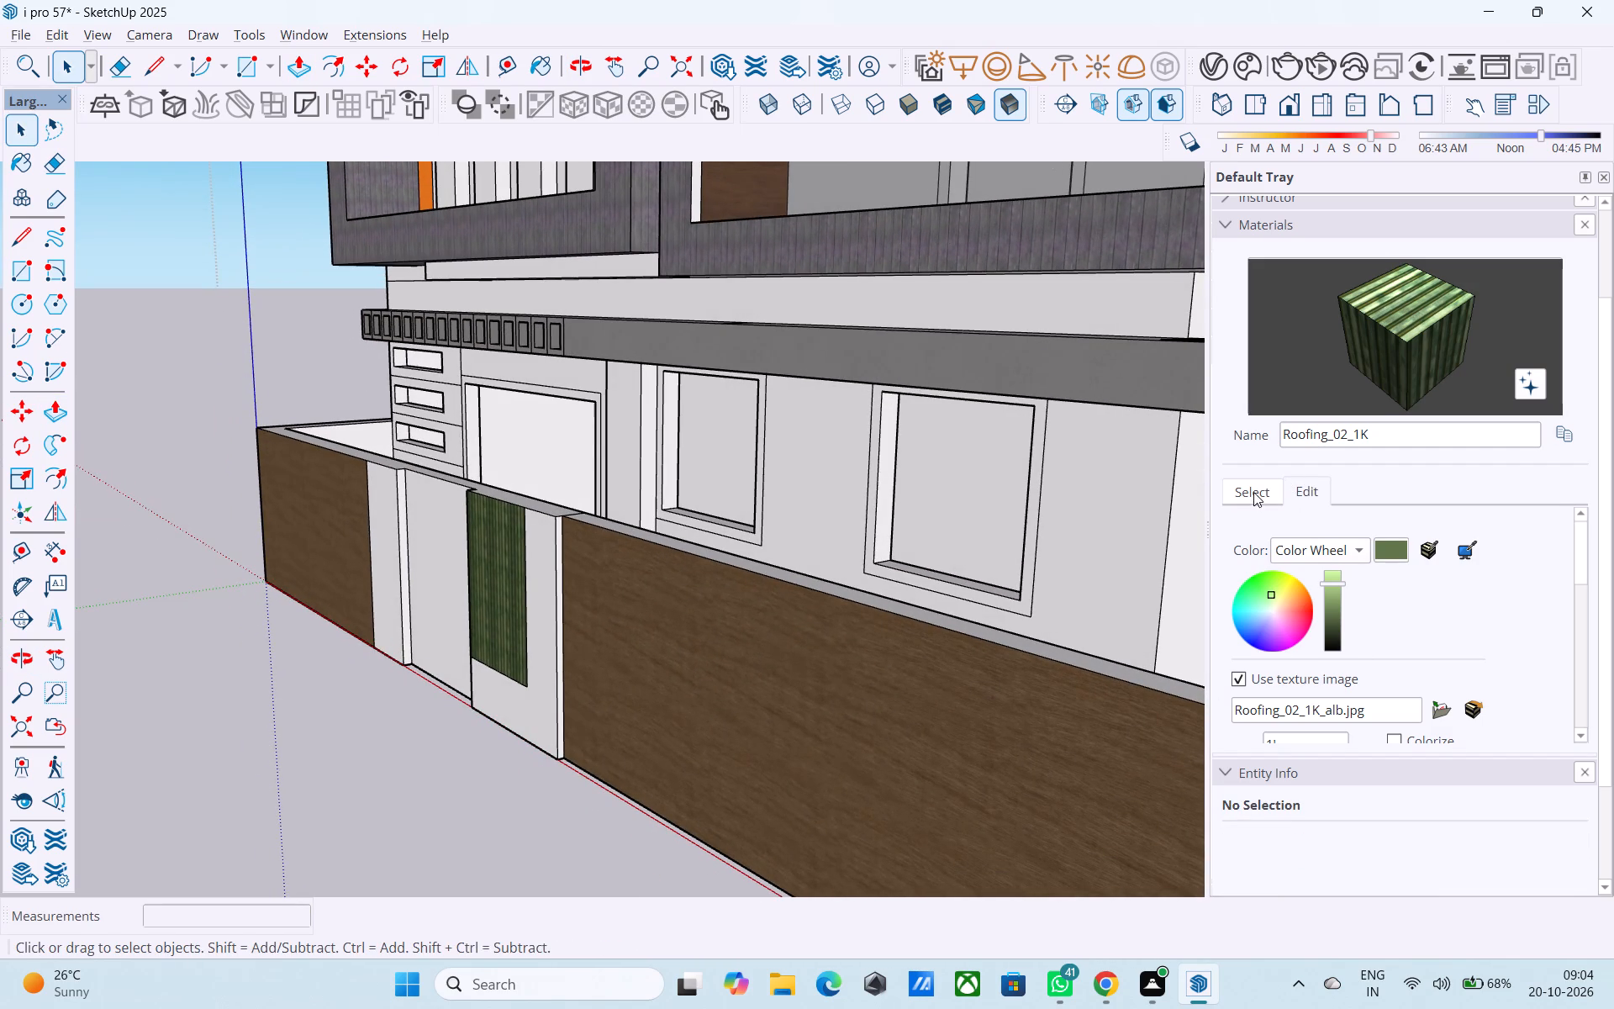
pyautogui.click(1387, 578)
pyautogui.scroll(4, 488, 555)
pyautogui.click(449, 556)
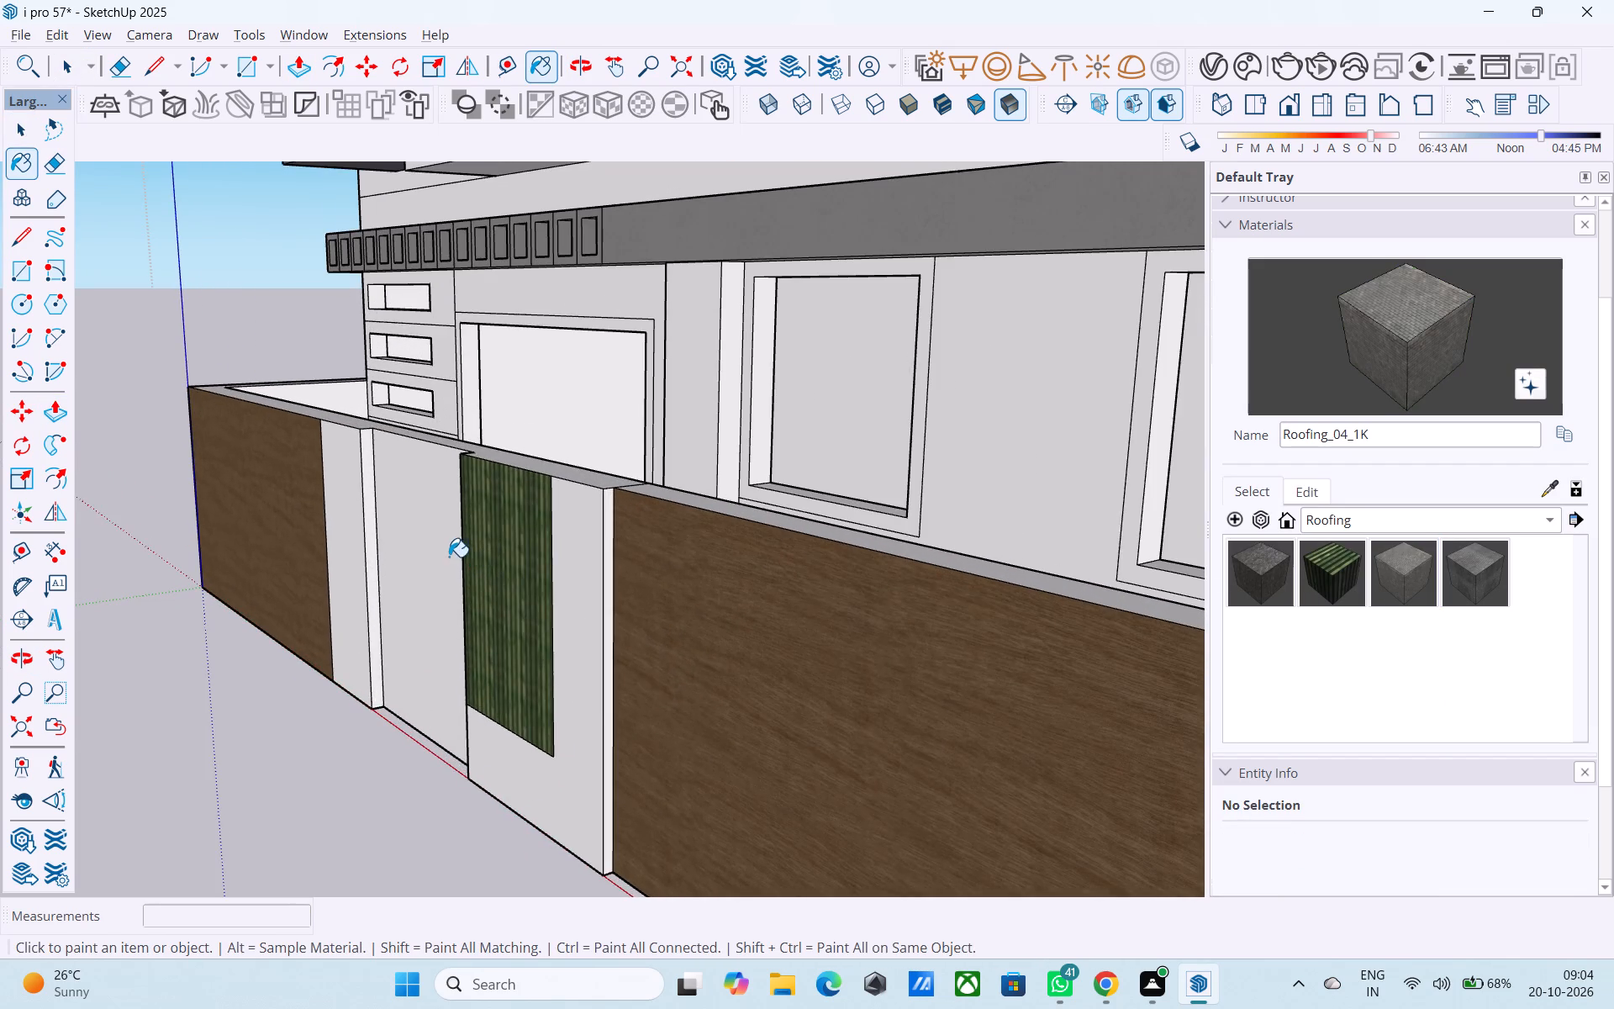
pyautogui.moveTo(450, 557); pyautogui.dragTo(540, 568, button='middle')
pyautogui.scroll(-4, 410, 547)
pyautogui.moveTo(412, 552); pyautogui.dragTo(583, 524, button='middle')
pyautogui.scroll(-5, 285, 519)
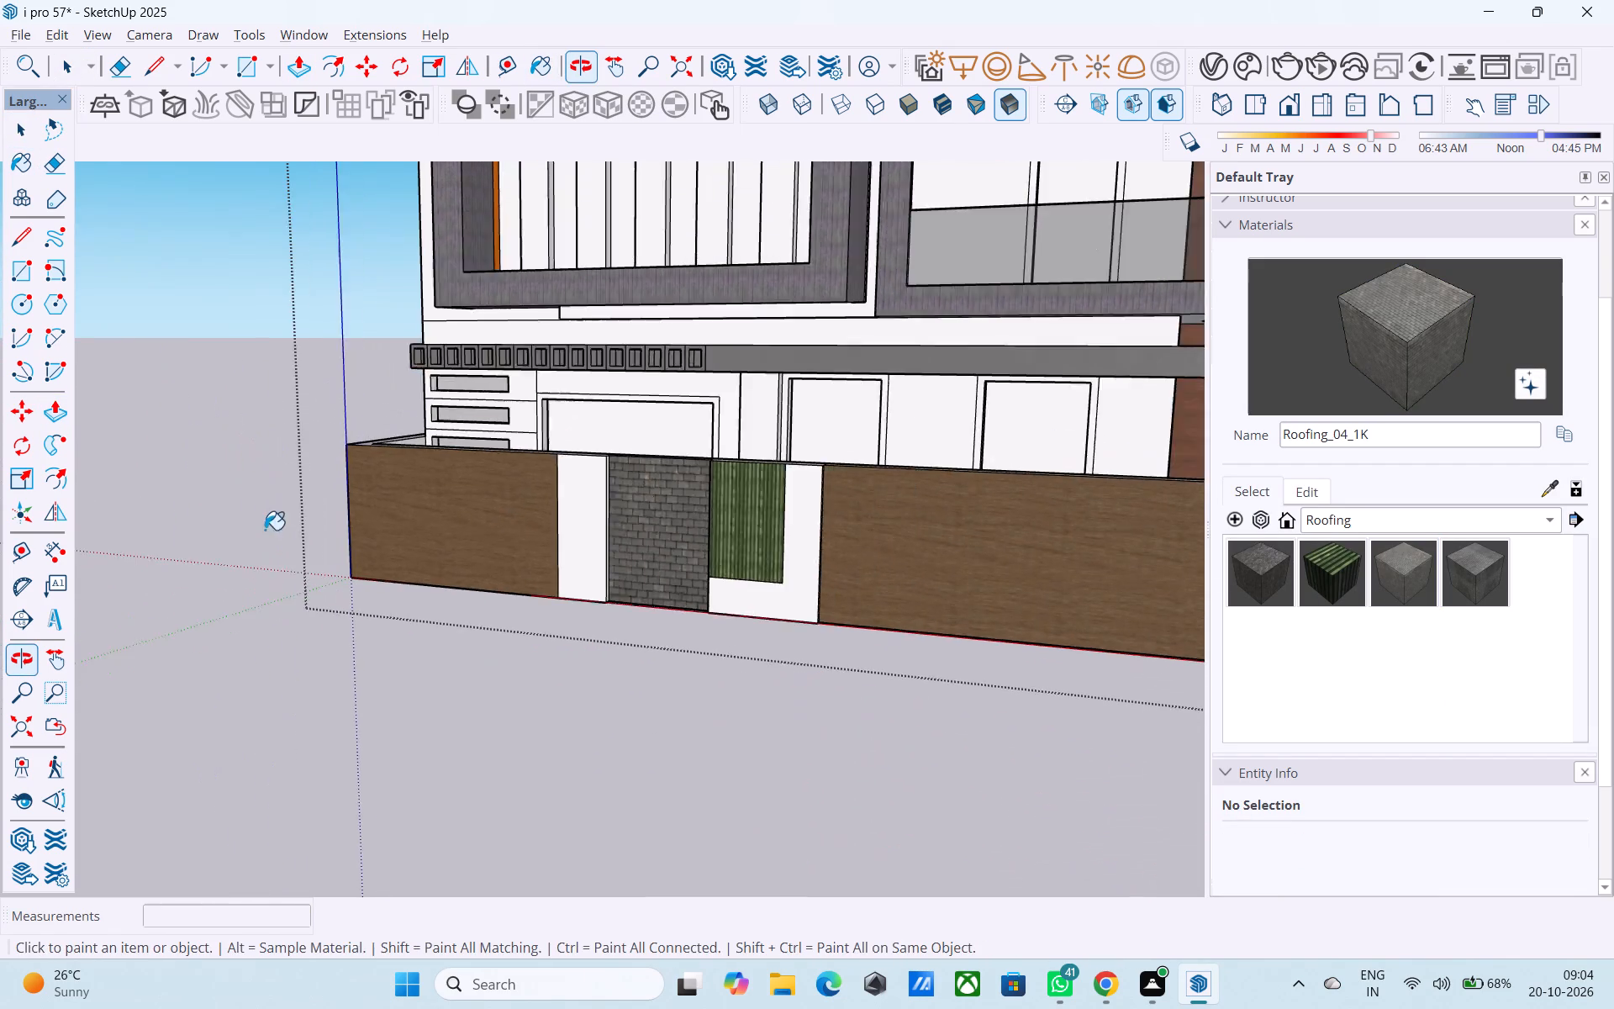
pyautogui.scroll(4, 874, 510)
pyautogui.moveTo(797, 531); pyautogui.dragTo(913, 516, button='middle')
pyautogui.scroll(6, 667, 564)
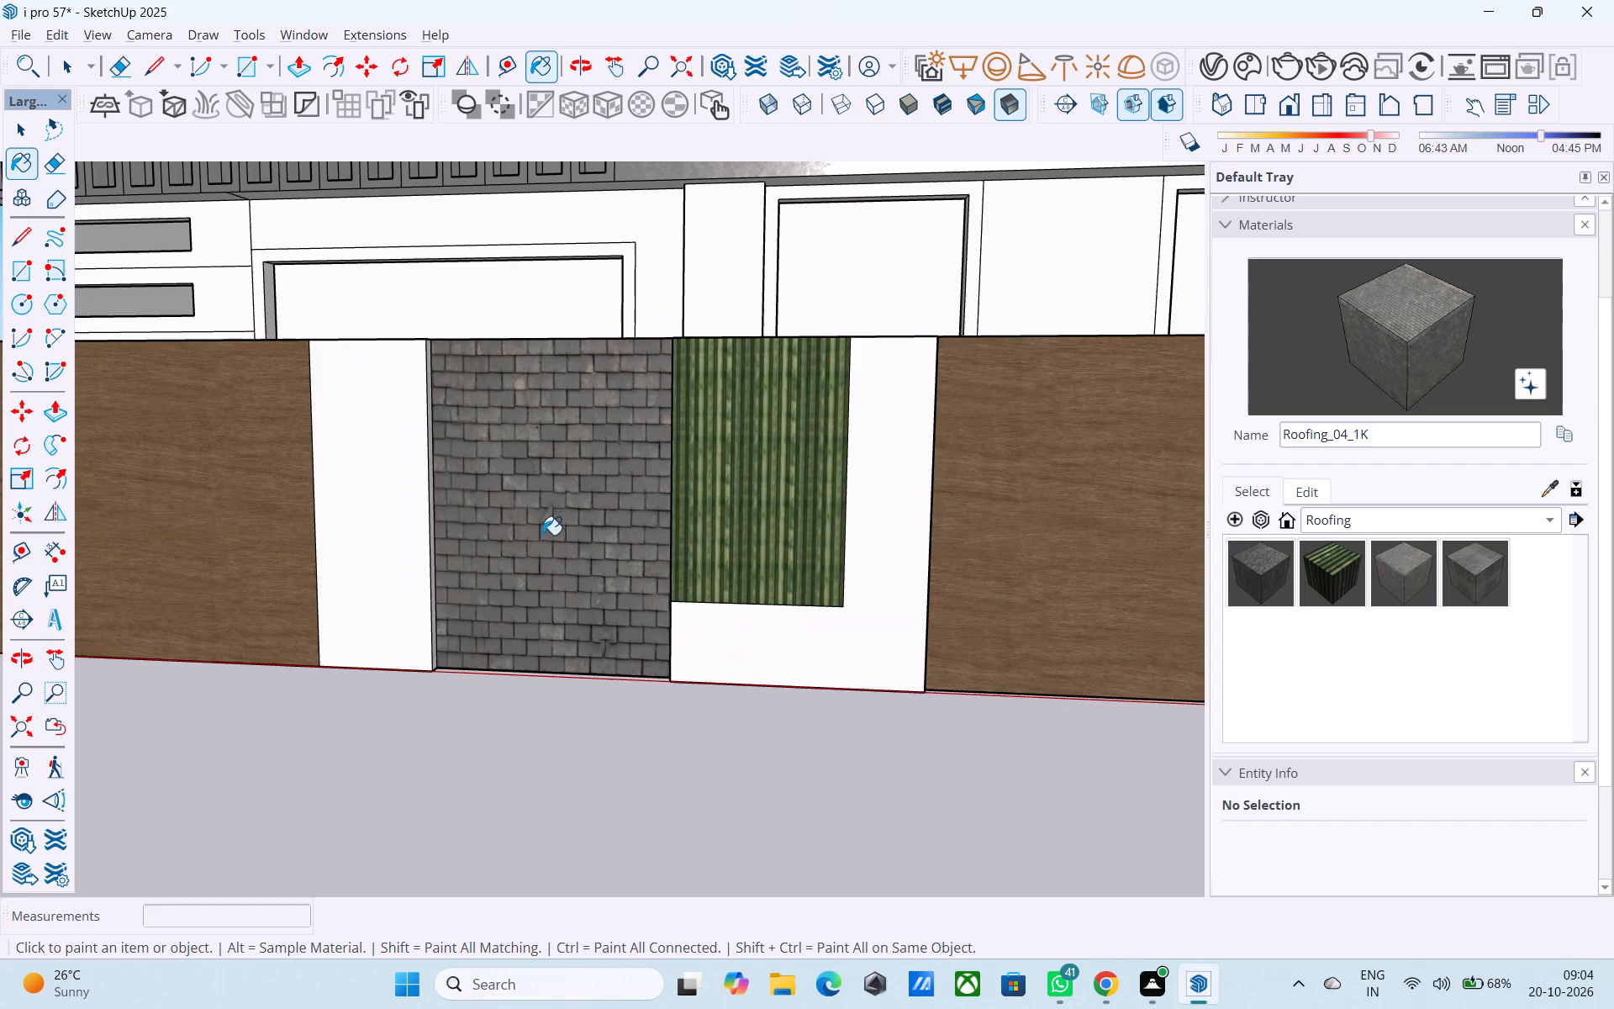
# Paint the recessed boundary wall panel with the plaster material Plaster_04_1K.
pyautogui.click(1334, 516)
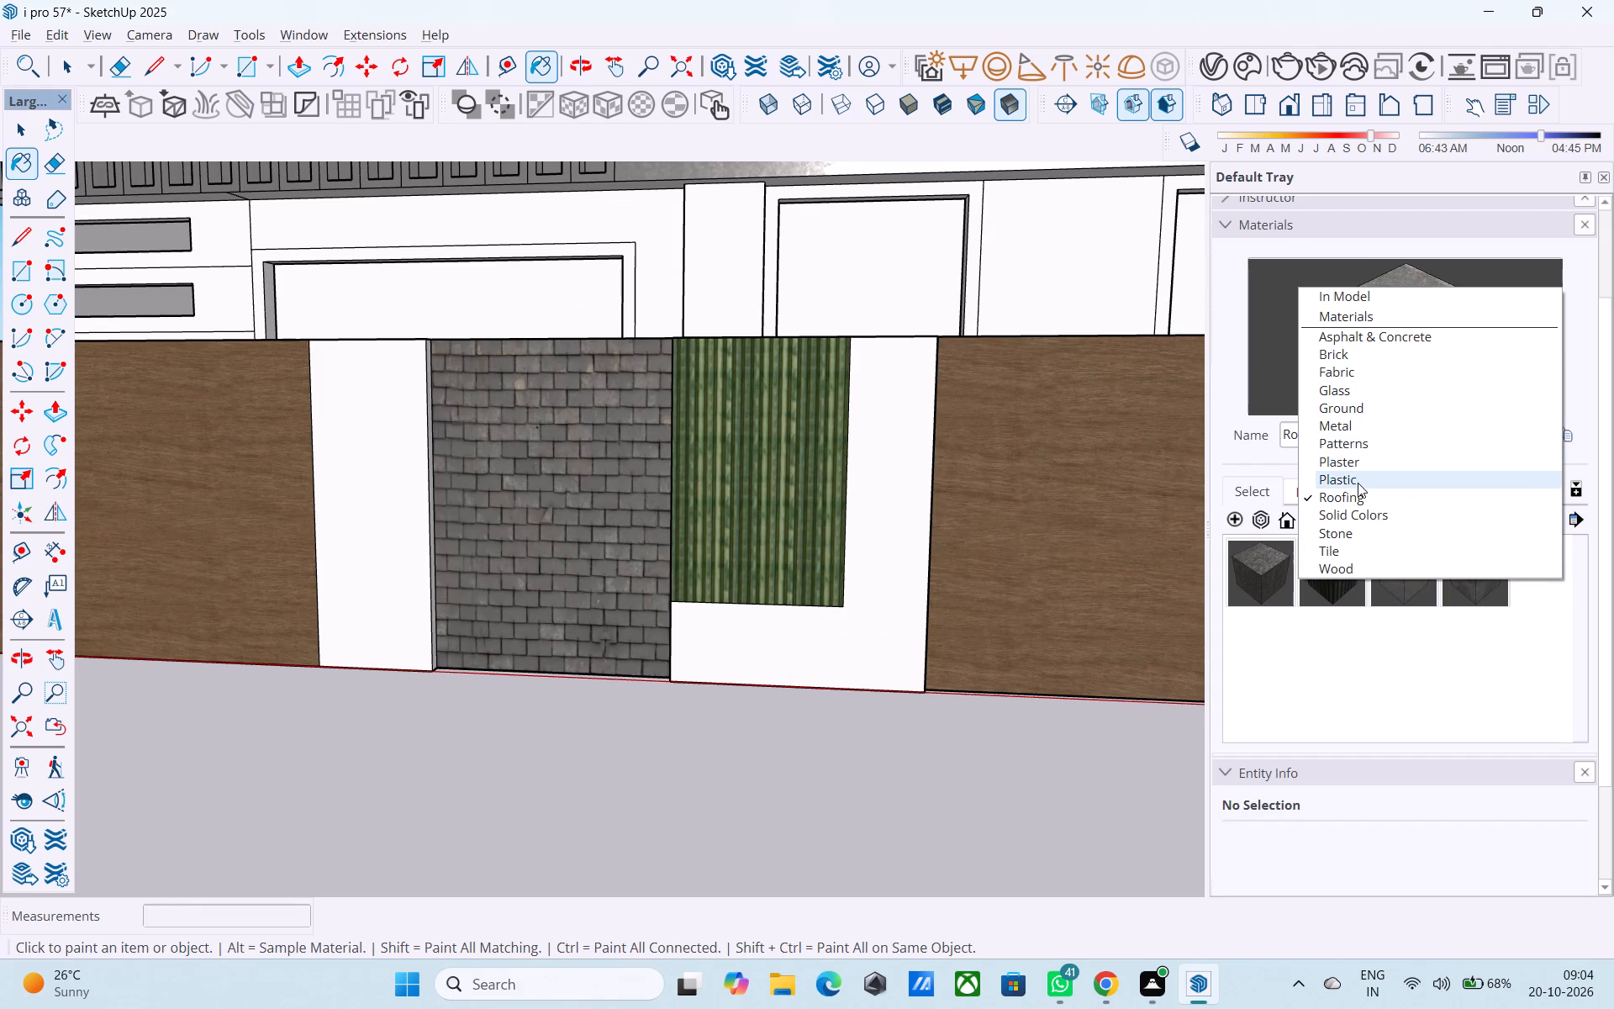
pyautogui.moveTo(1358, 483); pyautogui.dragTo(1358, 462)
pyautogui.click(1390, 583)
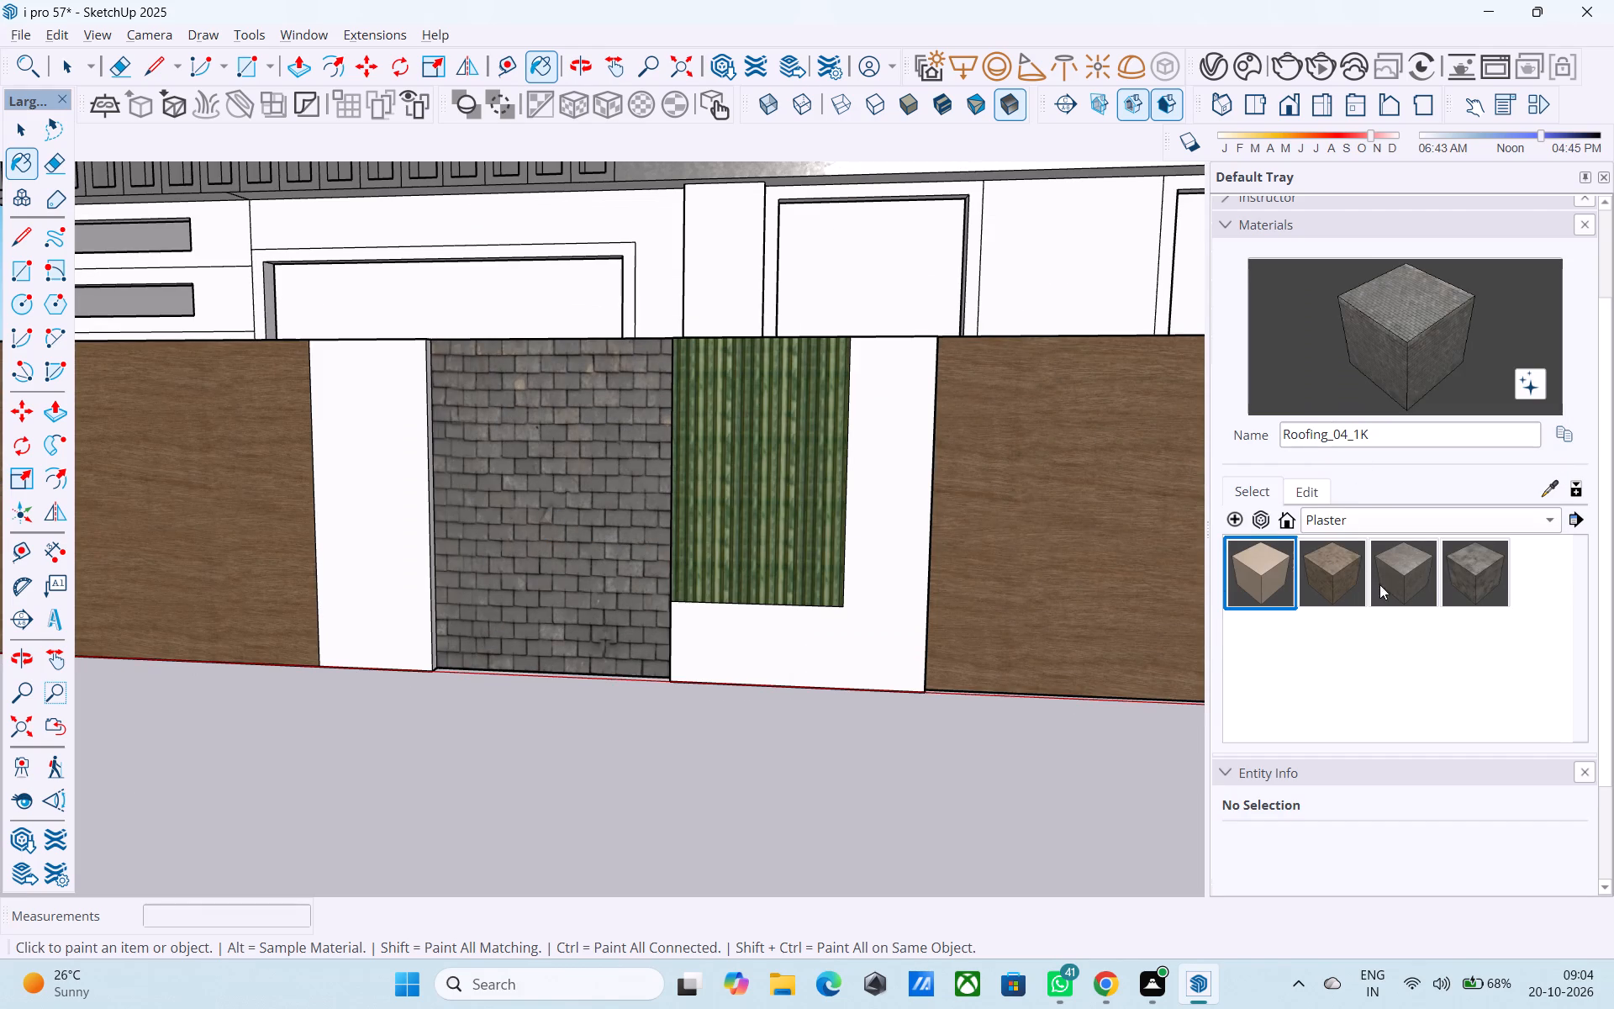
pyautogui.click(628, 550)
# Examine the plaster panel's texture up close and the boundary wall together with the house's front and side.
pyautogui.moveTo(710, 600); pyautogui.dragTo(394, 638, button='middle')
pyautogui.scroll(1, 574, 621)
pyautogui.scroll(-6, 380, 625)
pyautogui.moveTo(709, 601); pyautogui.dragTo(801, 511, button='middle')
pyautogui.scroll(2, 590, 521)
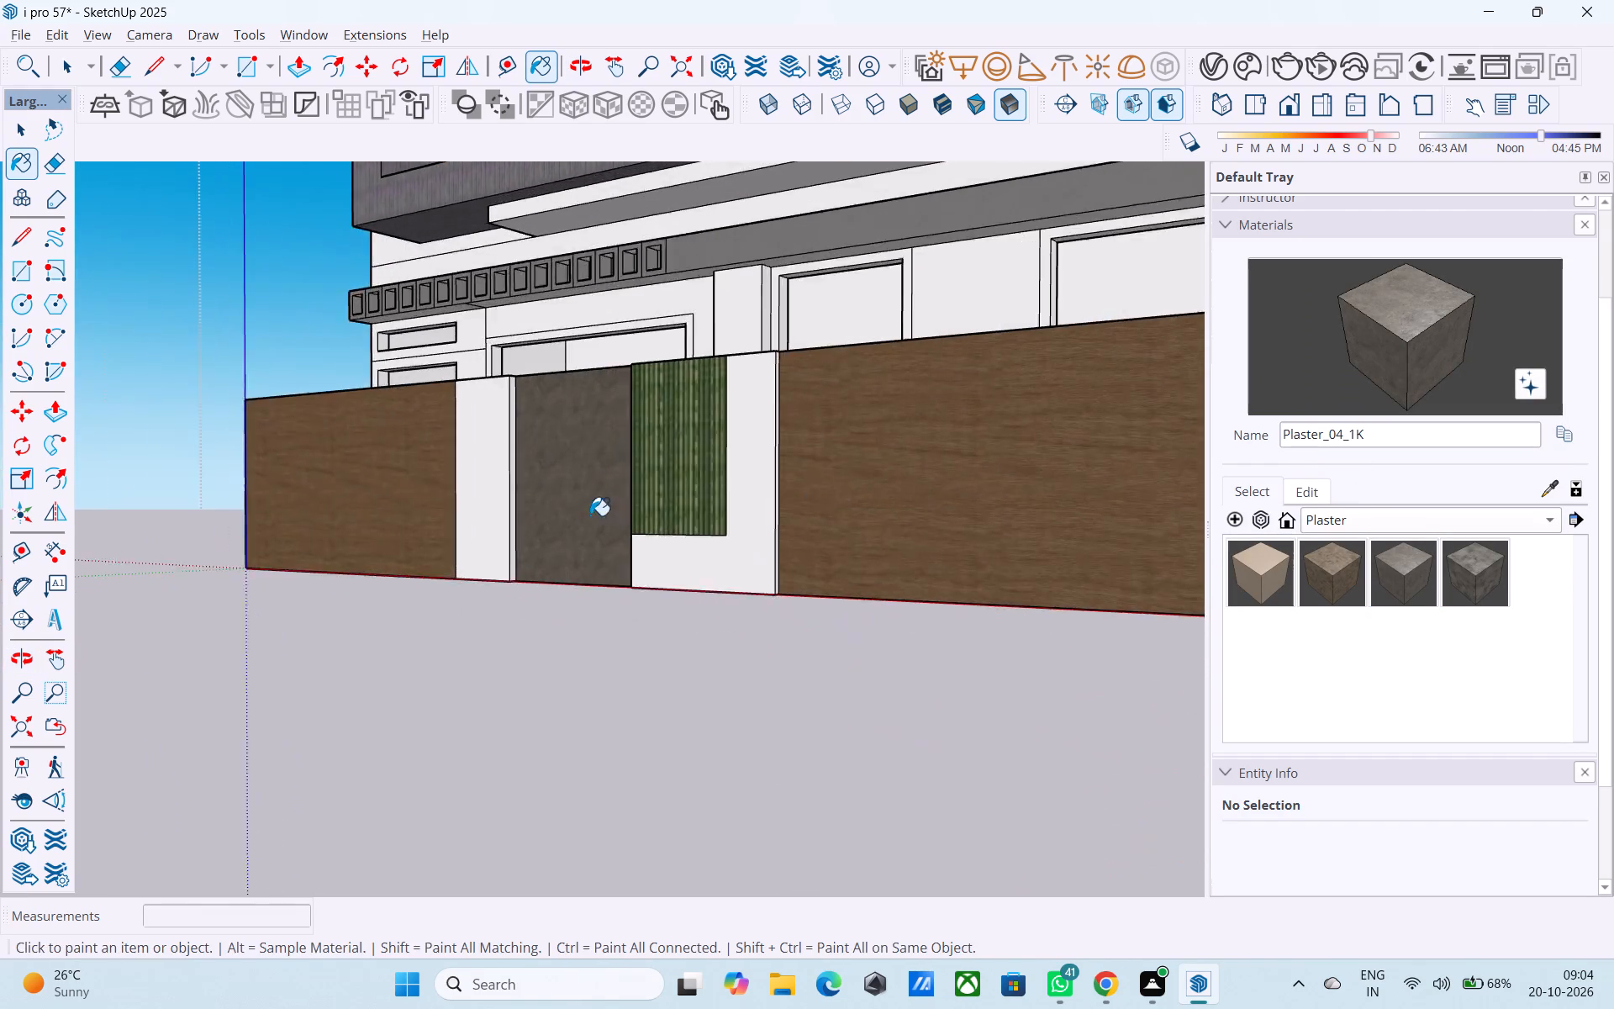
pyautogui.scroll(10, 590, 515)
pyautogui.moveTo(572, 614); pyautogui.dragTo(561, 678, button='middle')
pyautogui.scroll(17, 704, 303)
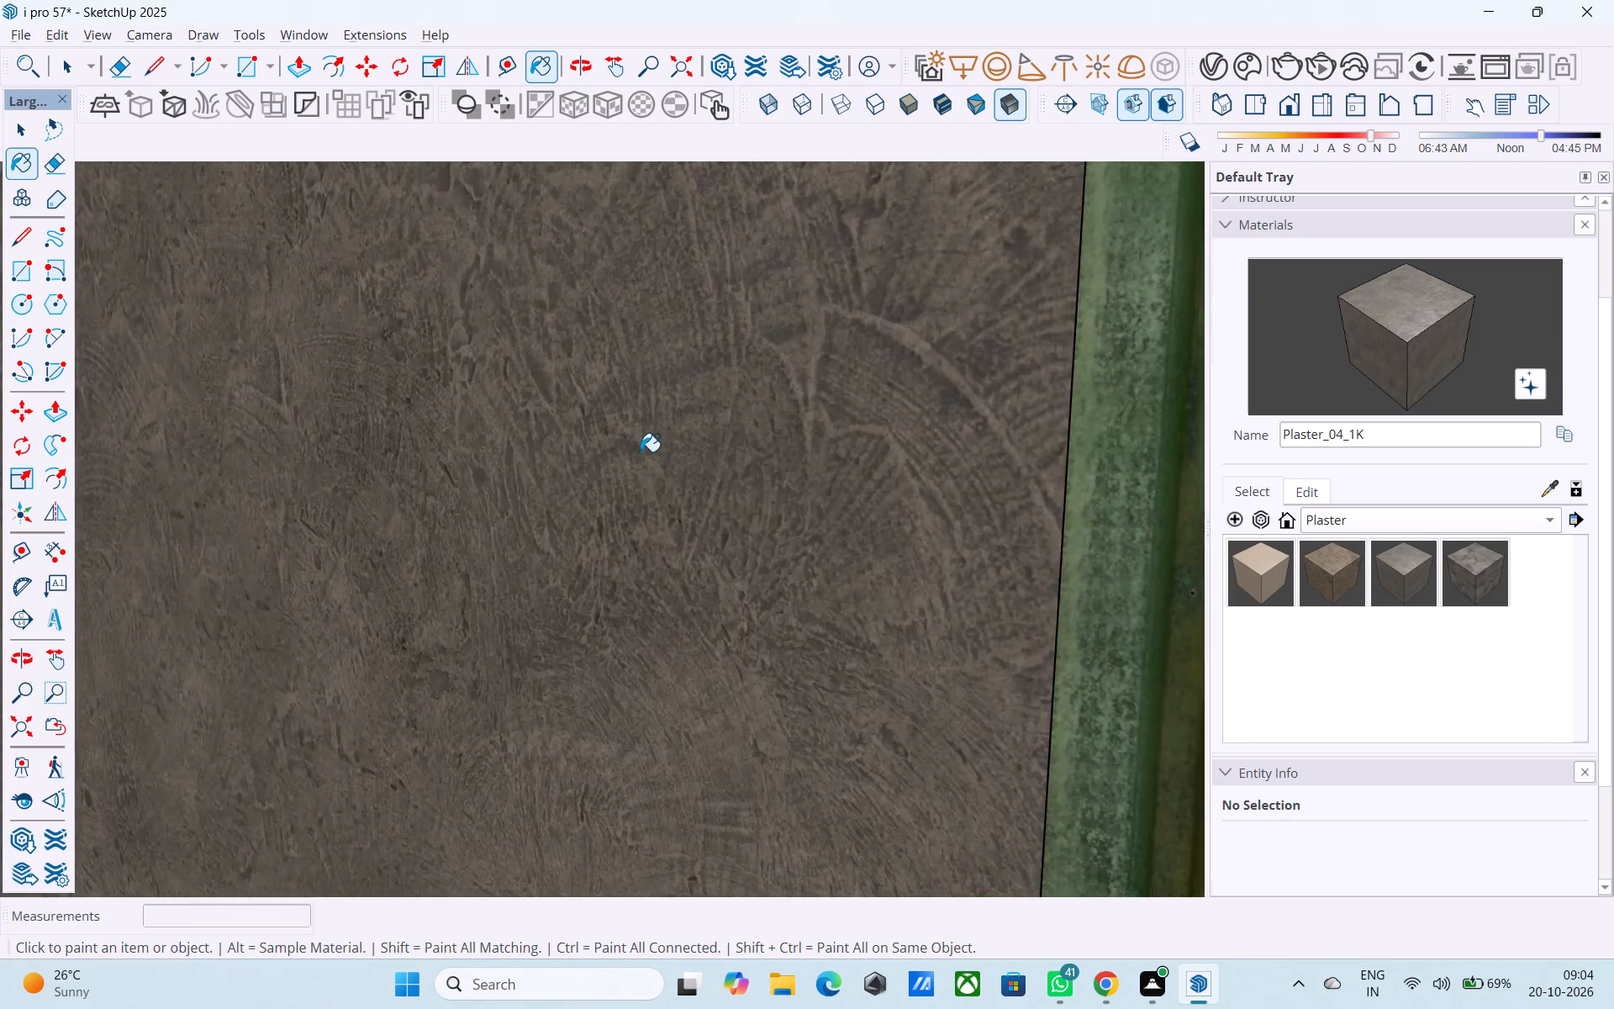
pyautogui.scroll(20, 641, 452)
pyautogui.scroll(1, 641, 452)
pyautogui.scroll(-7, 565, 552)
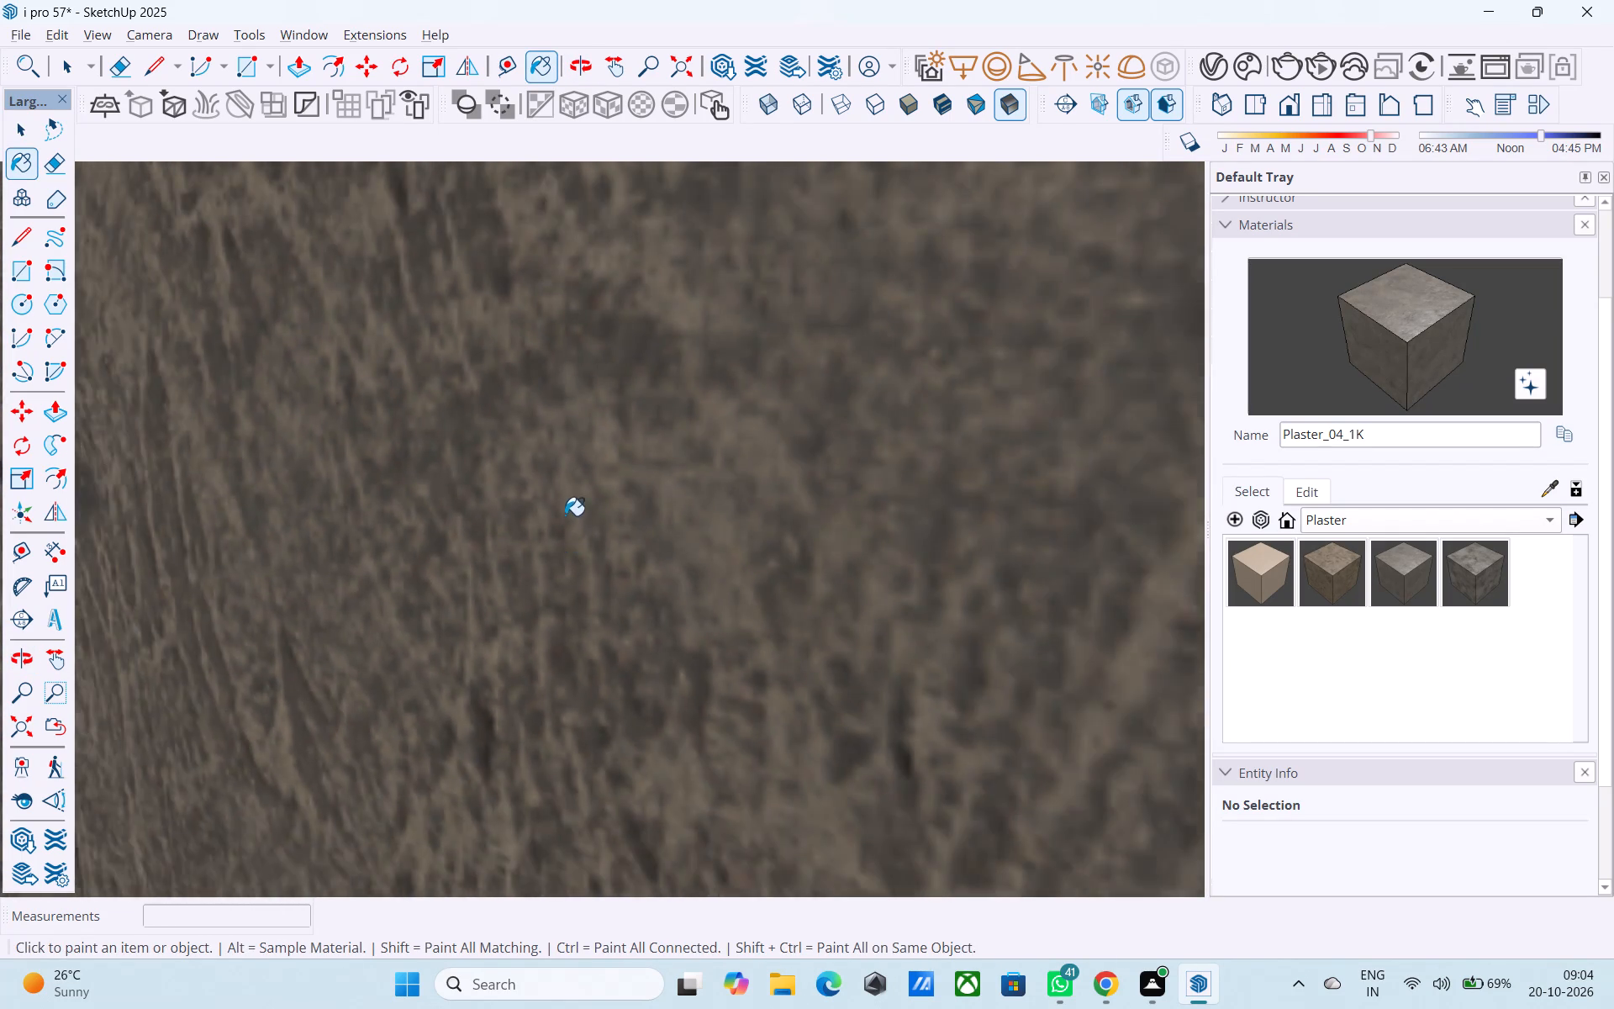
pyautogui.scroll(-12, 565, 515)
pyautogui.scroll(1, 563, 570)
pyautogui.scroll(-20, 563, 570)
pyautogui.scroll(-3, 563, 570)
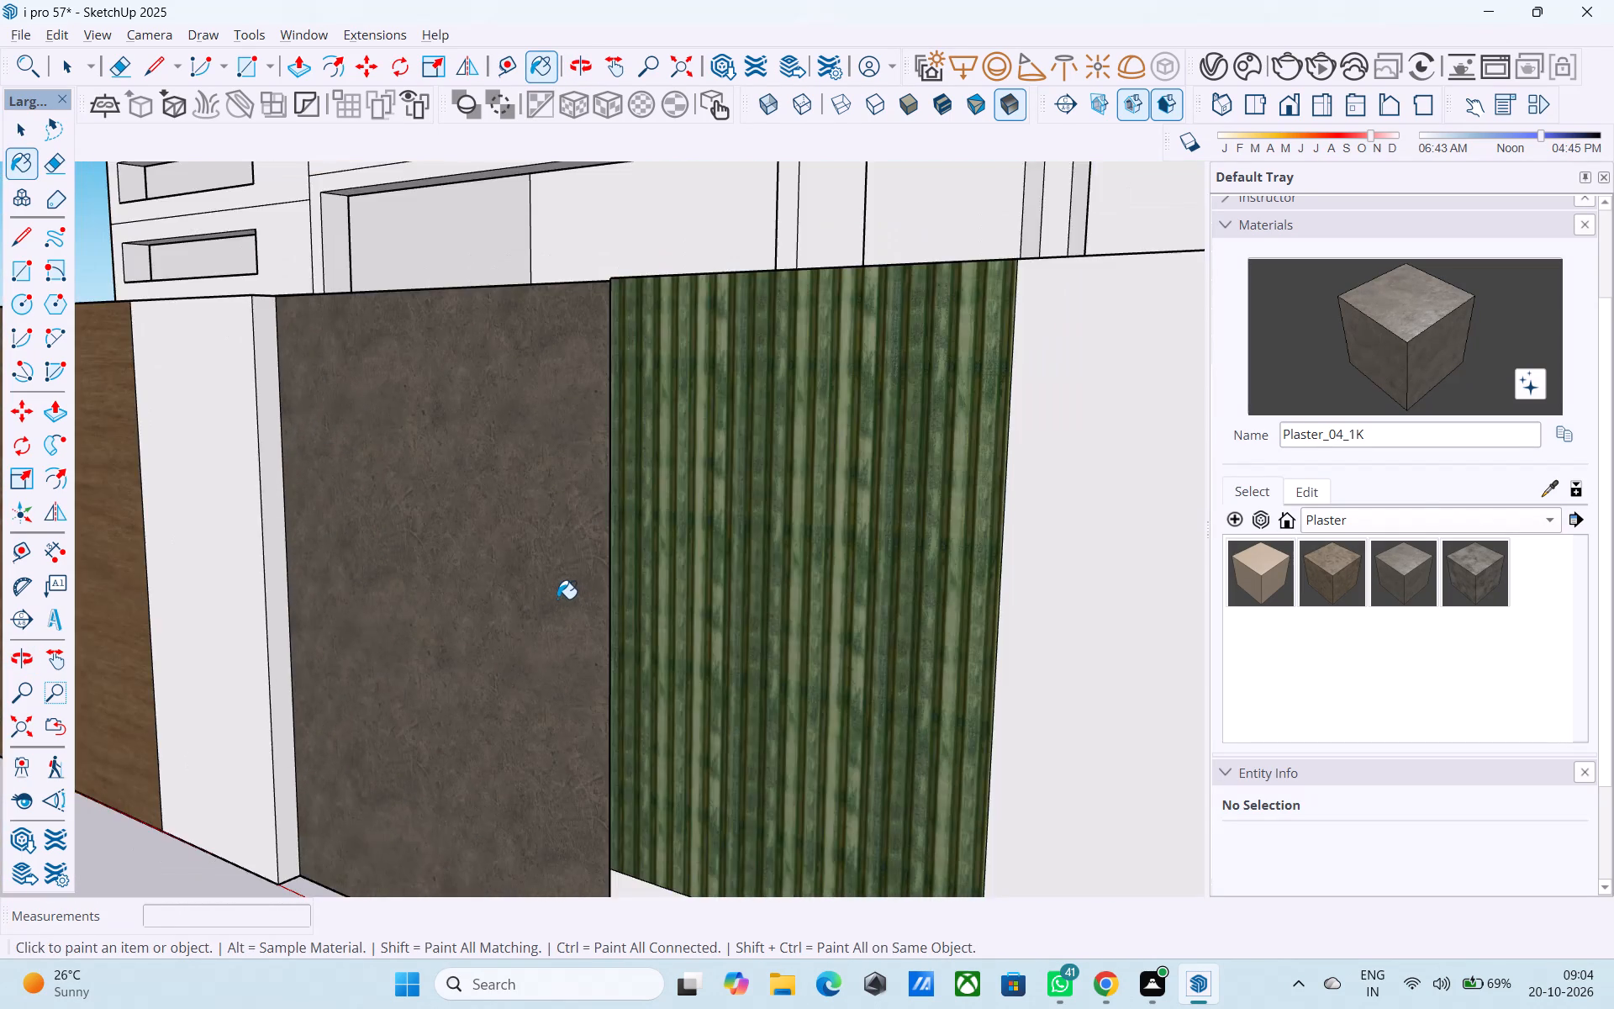
pyautogui.scroll(-20, 541, 608)
pyautogui.moveTo(636, 592); pyautogui.dragTo(480, 581, button='middle')
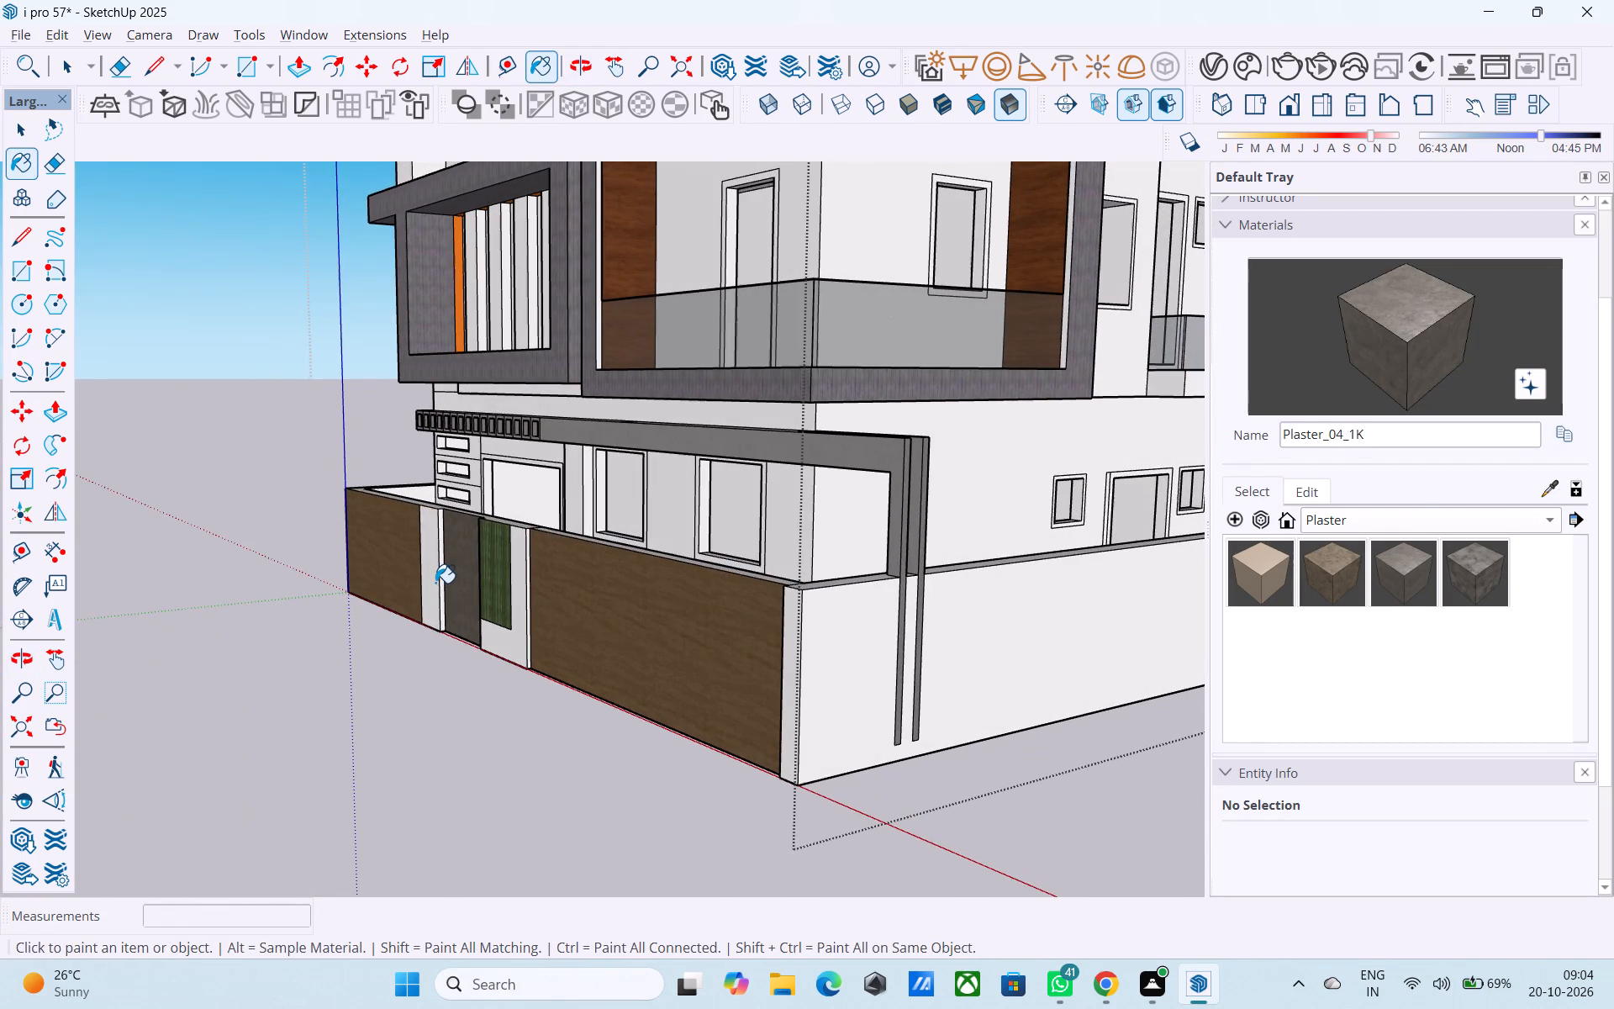
pyautogui.moveTo(435, 583); pyautogui.dragTo(404, 584, button='middle')
pyautogui.moveTo(537, 575); pyautogui.dragTo(494, 583, button='middle')
pyautogui.scroll(-5, 474, 563)
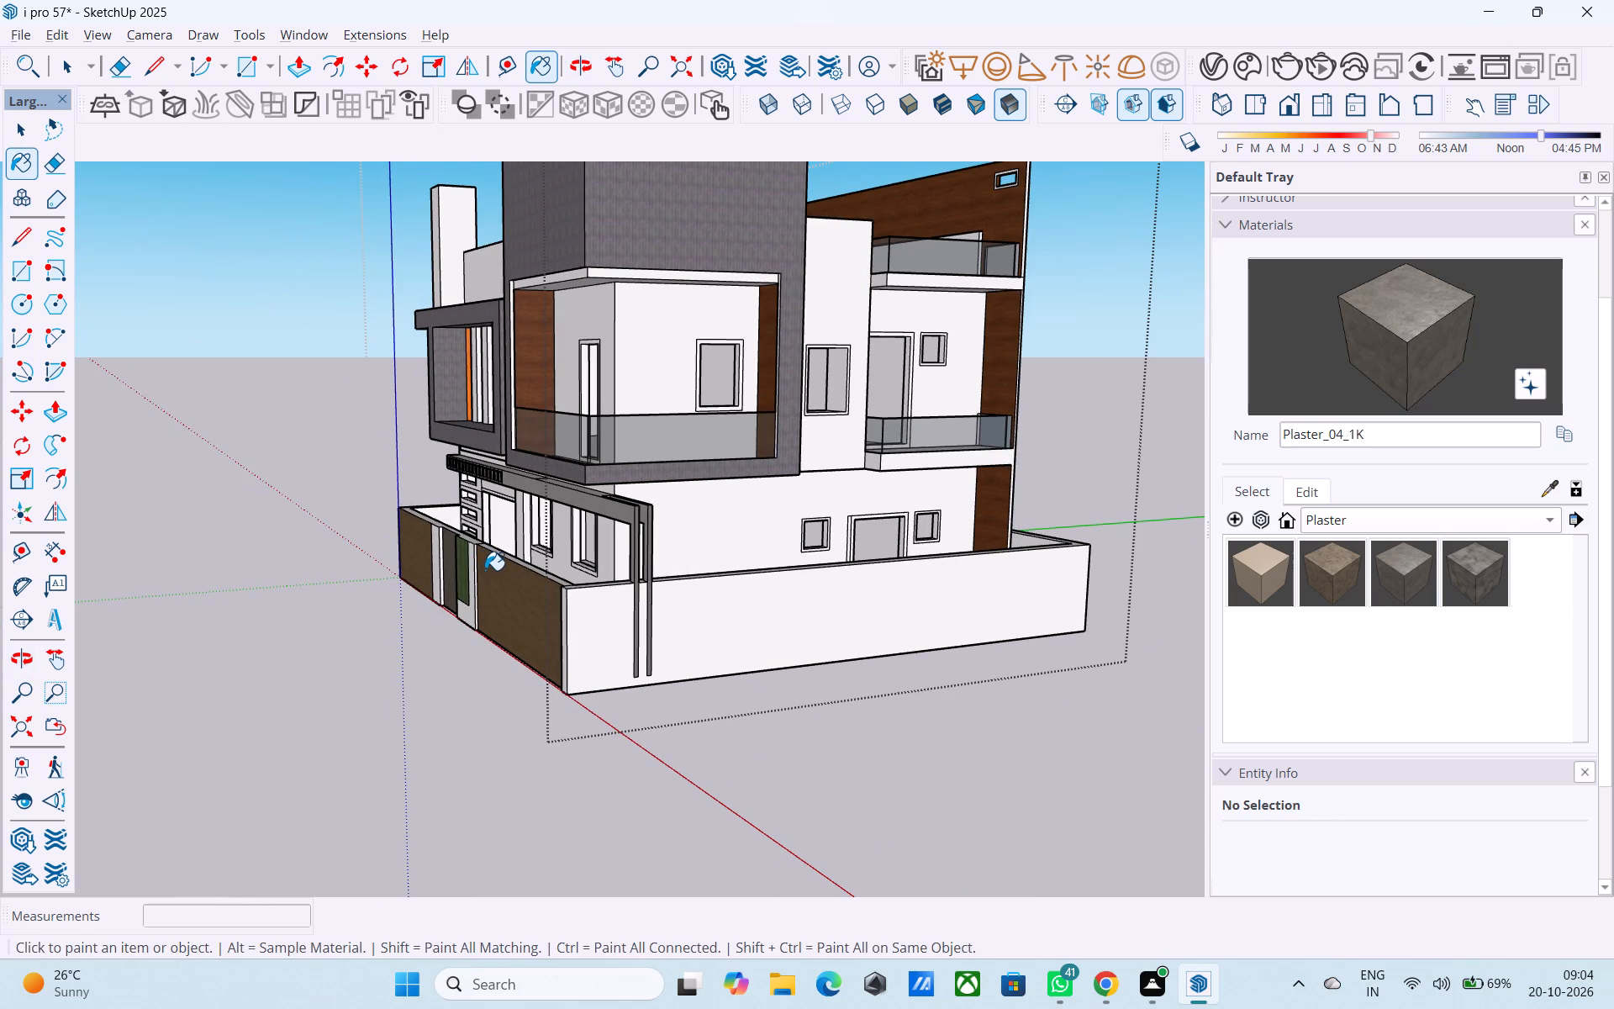
# Draw an edge about 1' 1/4" down the lower side balcony slab's end, plus a 1" edge across to the wood strip.
pyautogui.moveTo(517, 605); pyautogui.dragTo(556, 673, button='middle')
pyautogui.scroll(3, 930, 585)
pyautogui.moveTo(935, 584); pyautogui.dragTo(819, 589, button='middle')
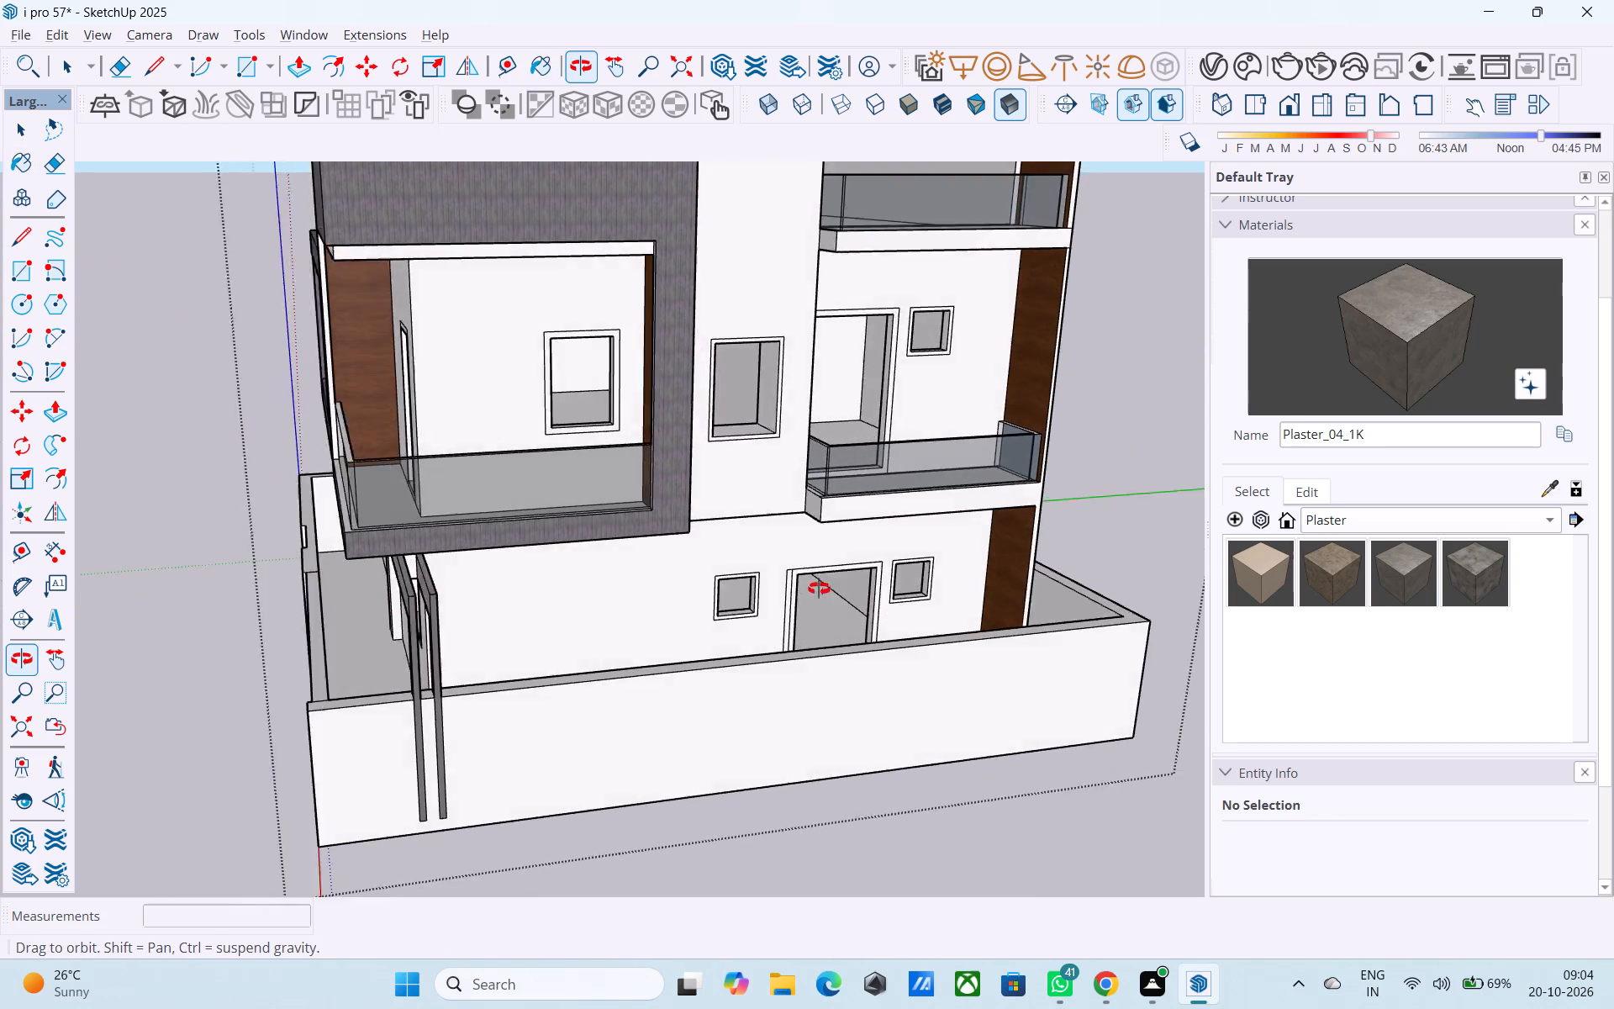
pyautogui.moveTo(819, 589); pyautogui.dragTo(694, 601, button='middle')
pyautogui.scroll(5, 916, 578)
pyautogui.moveTo(933, 593); pyautogui.dragTo(898, 585, button='middle')
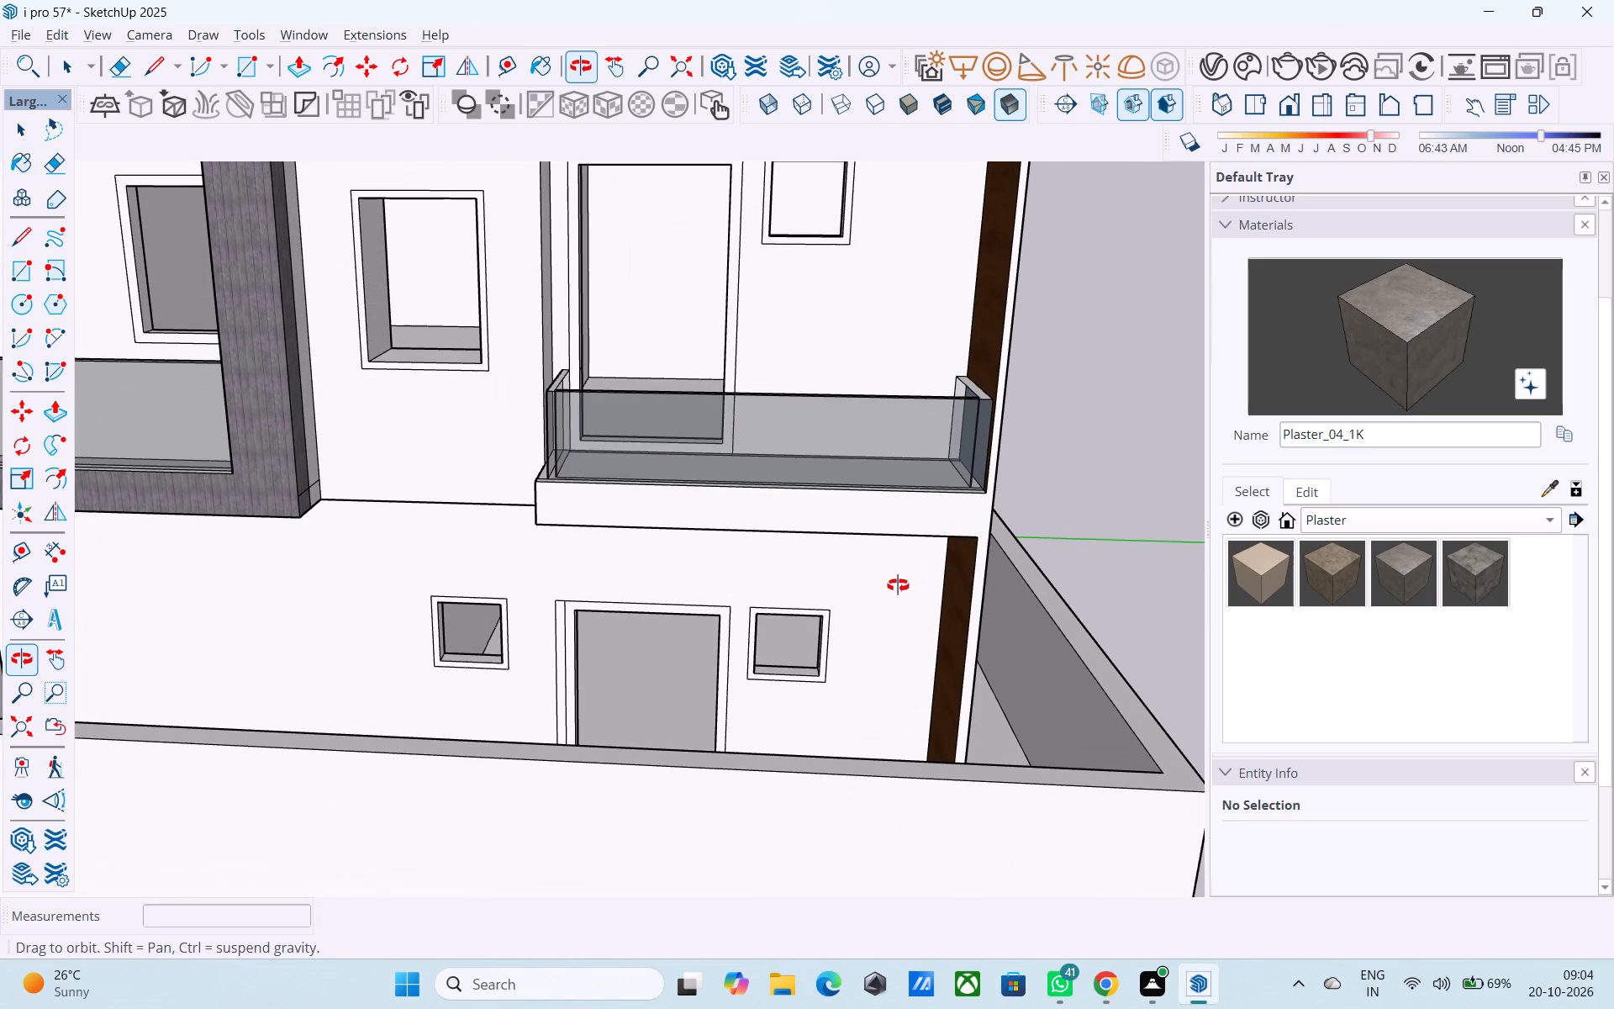
pyautogui.moveTo(898, 585); pyautogui.dragTo(896, 584, button='middle')
pyautogui.scroll(-4, 858, 534)
pyautogui.scroll(3, 1004, 512)
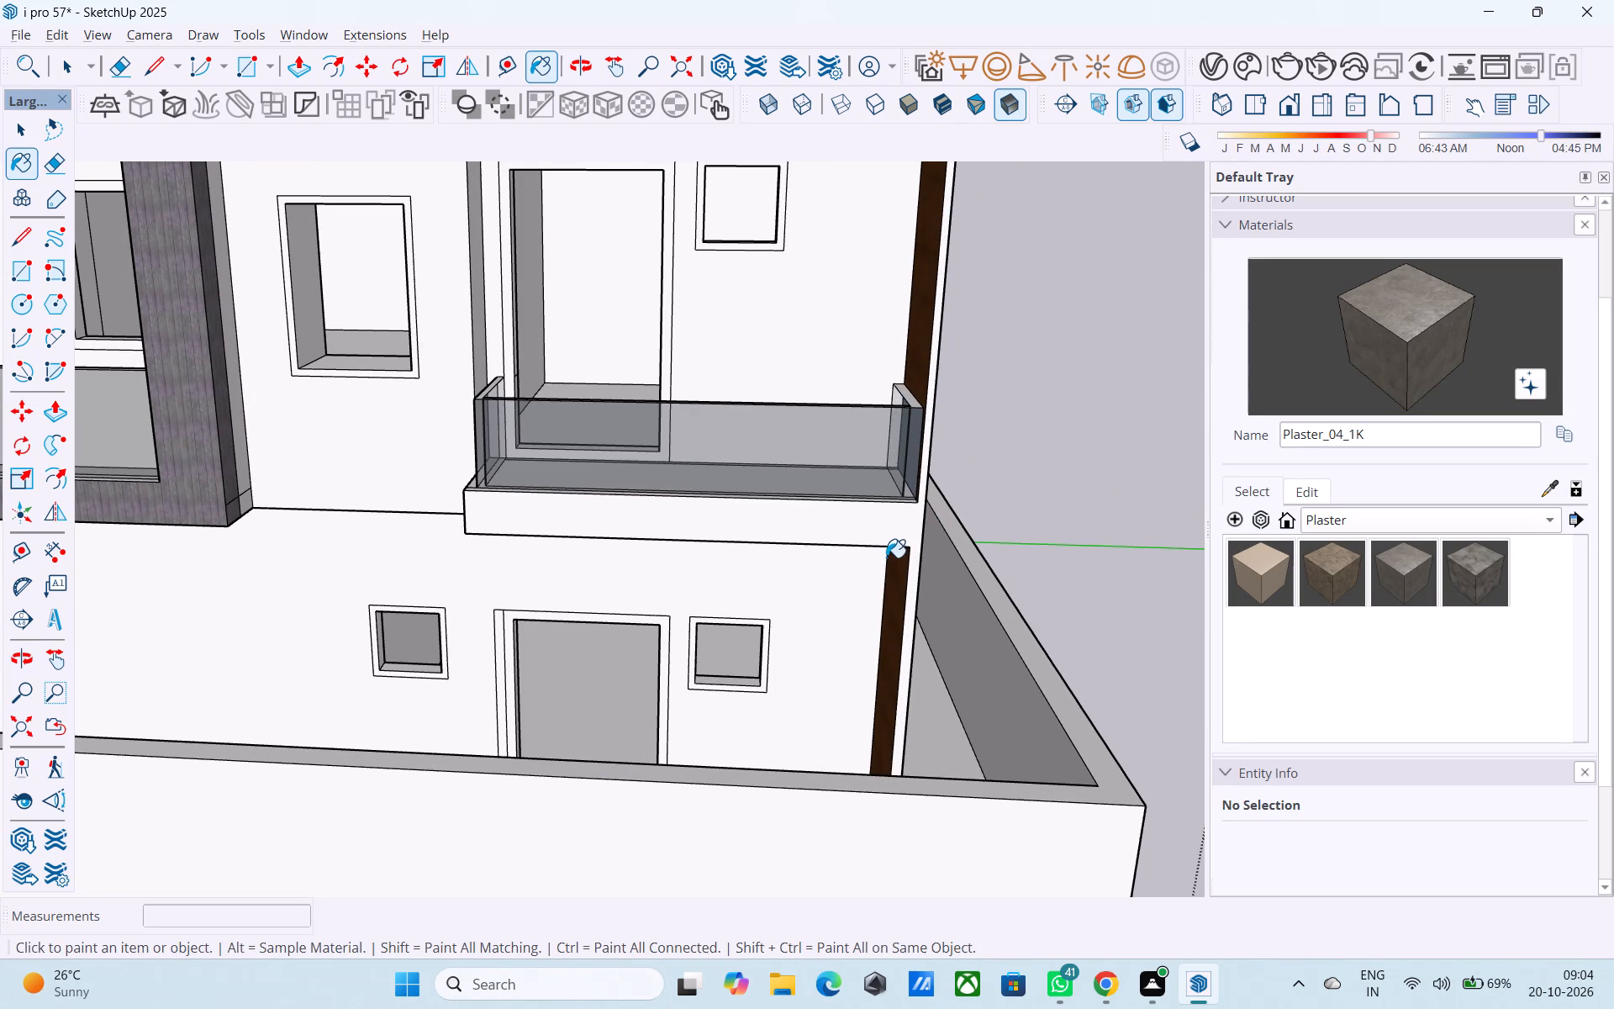
pyautogui.press('space')
pyautogui.write('L')
pyautogui.scroll(6, 893, 536)
pyautogui.click(933, 484)
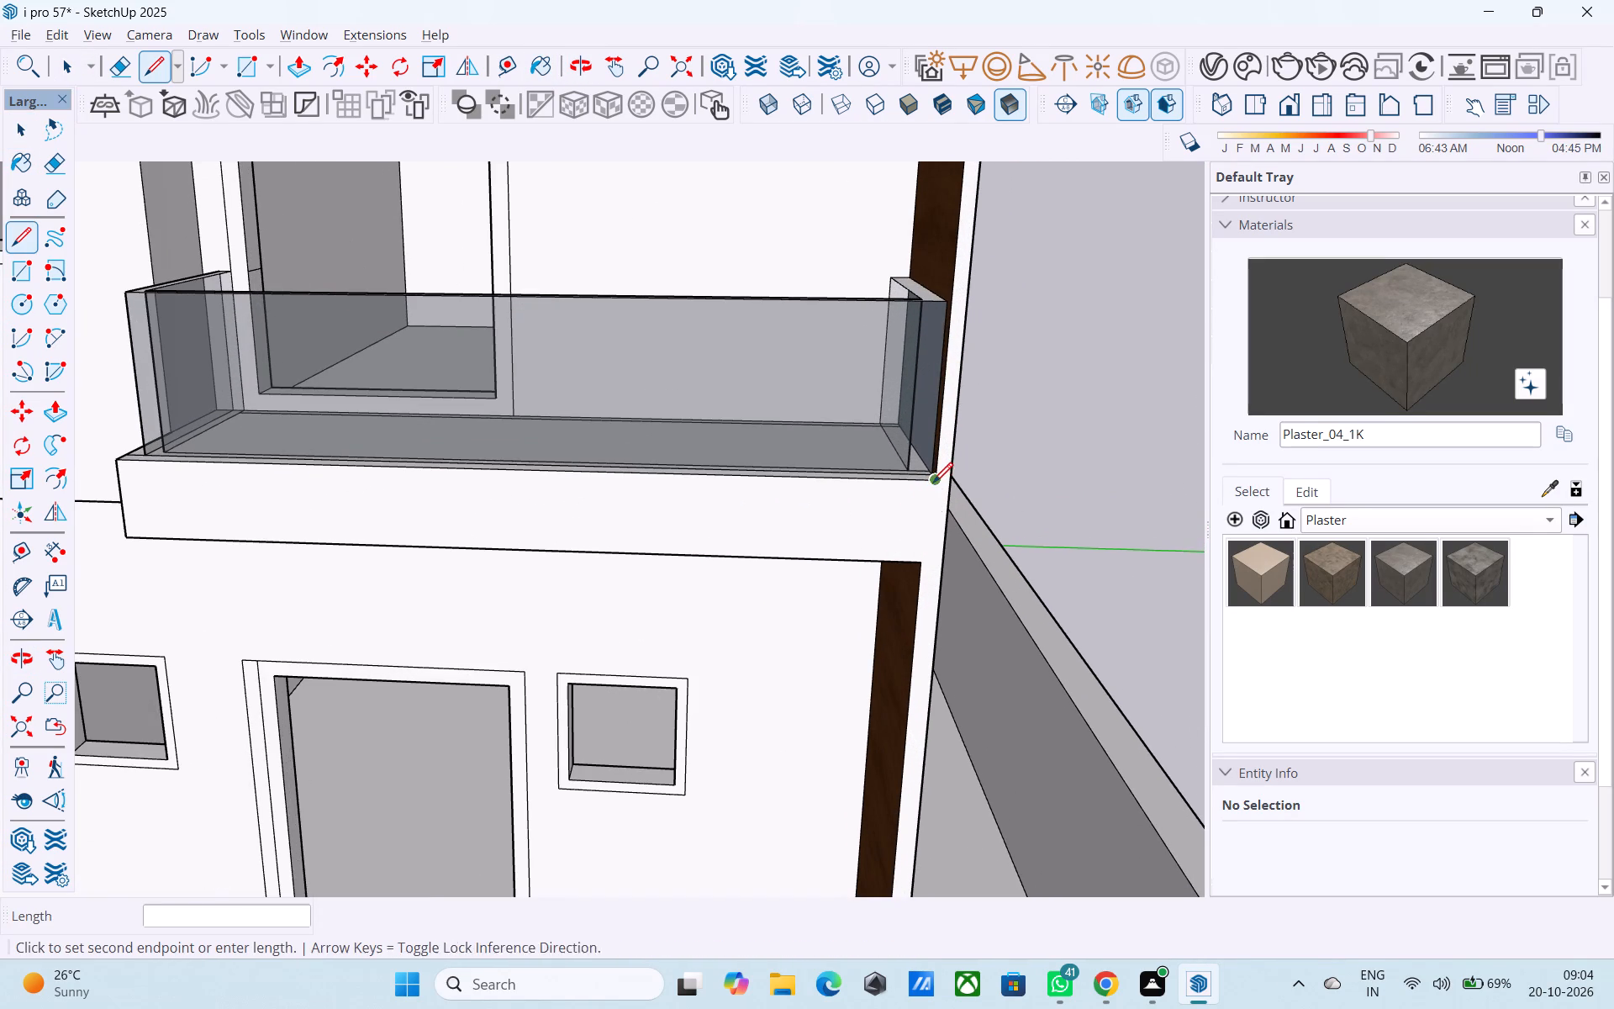
pyautogui.scroll(9, 921, 571)
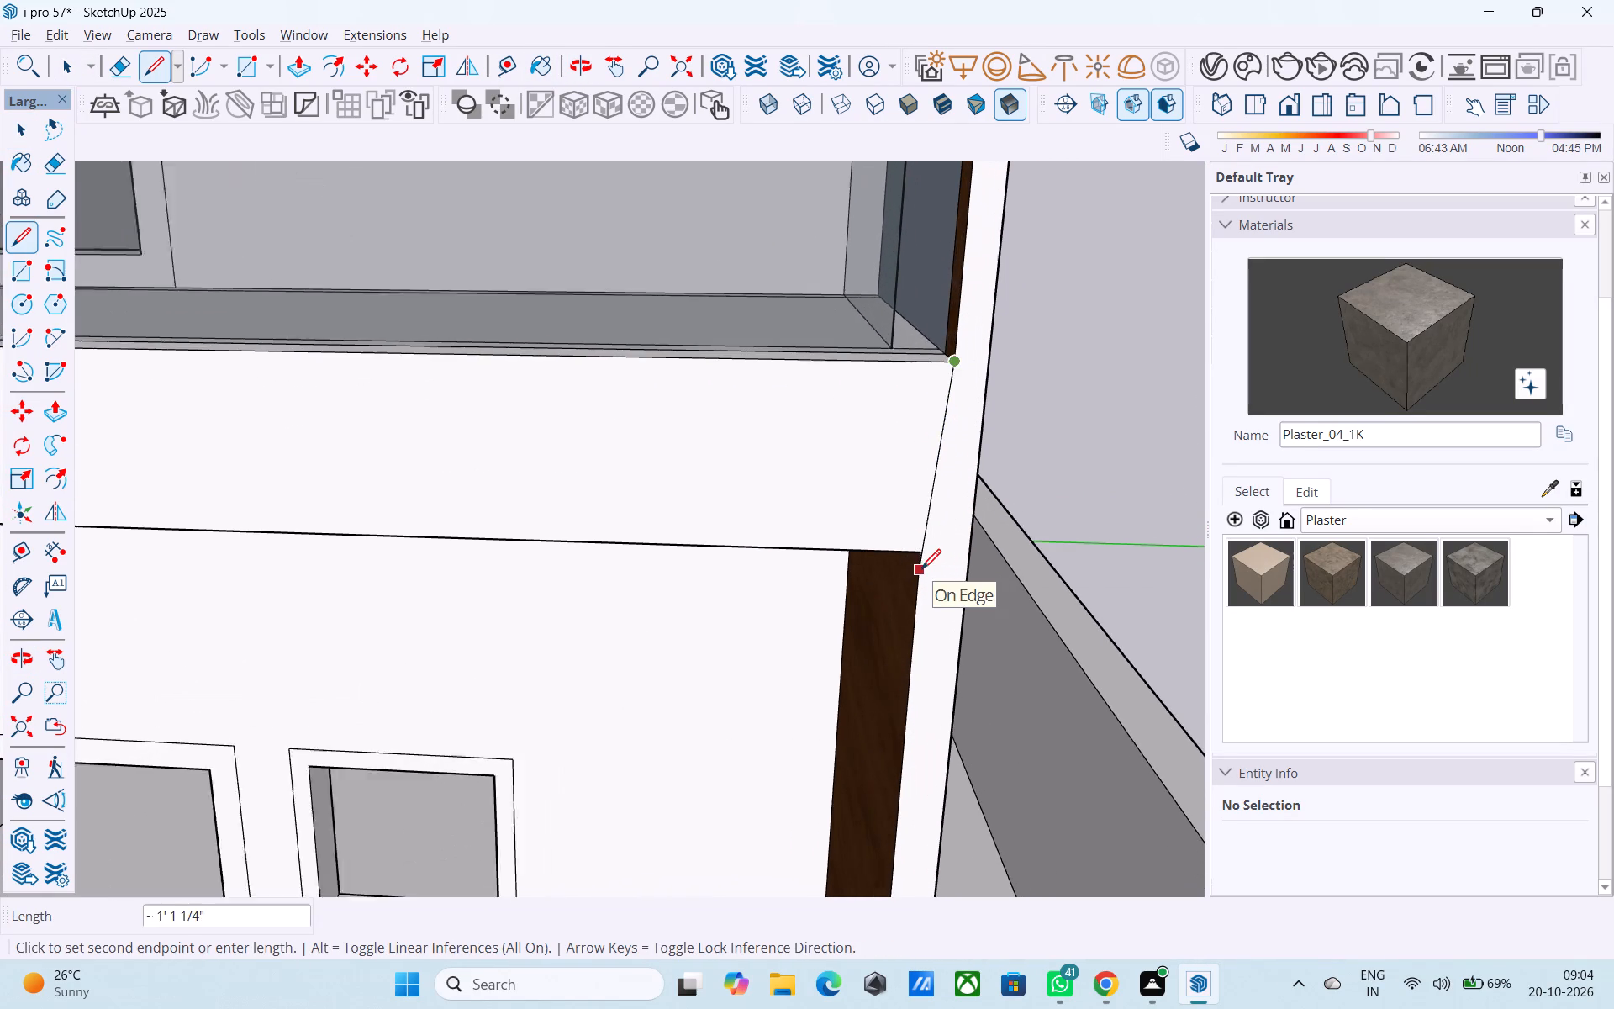
pyautogui.scroll(2, 924, 573)
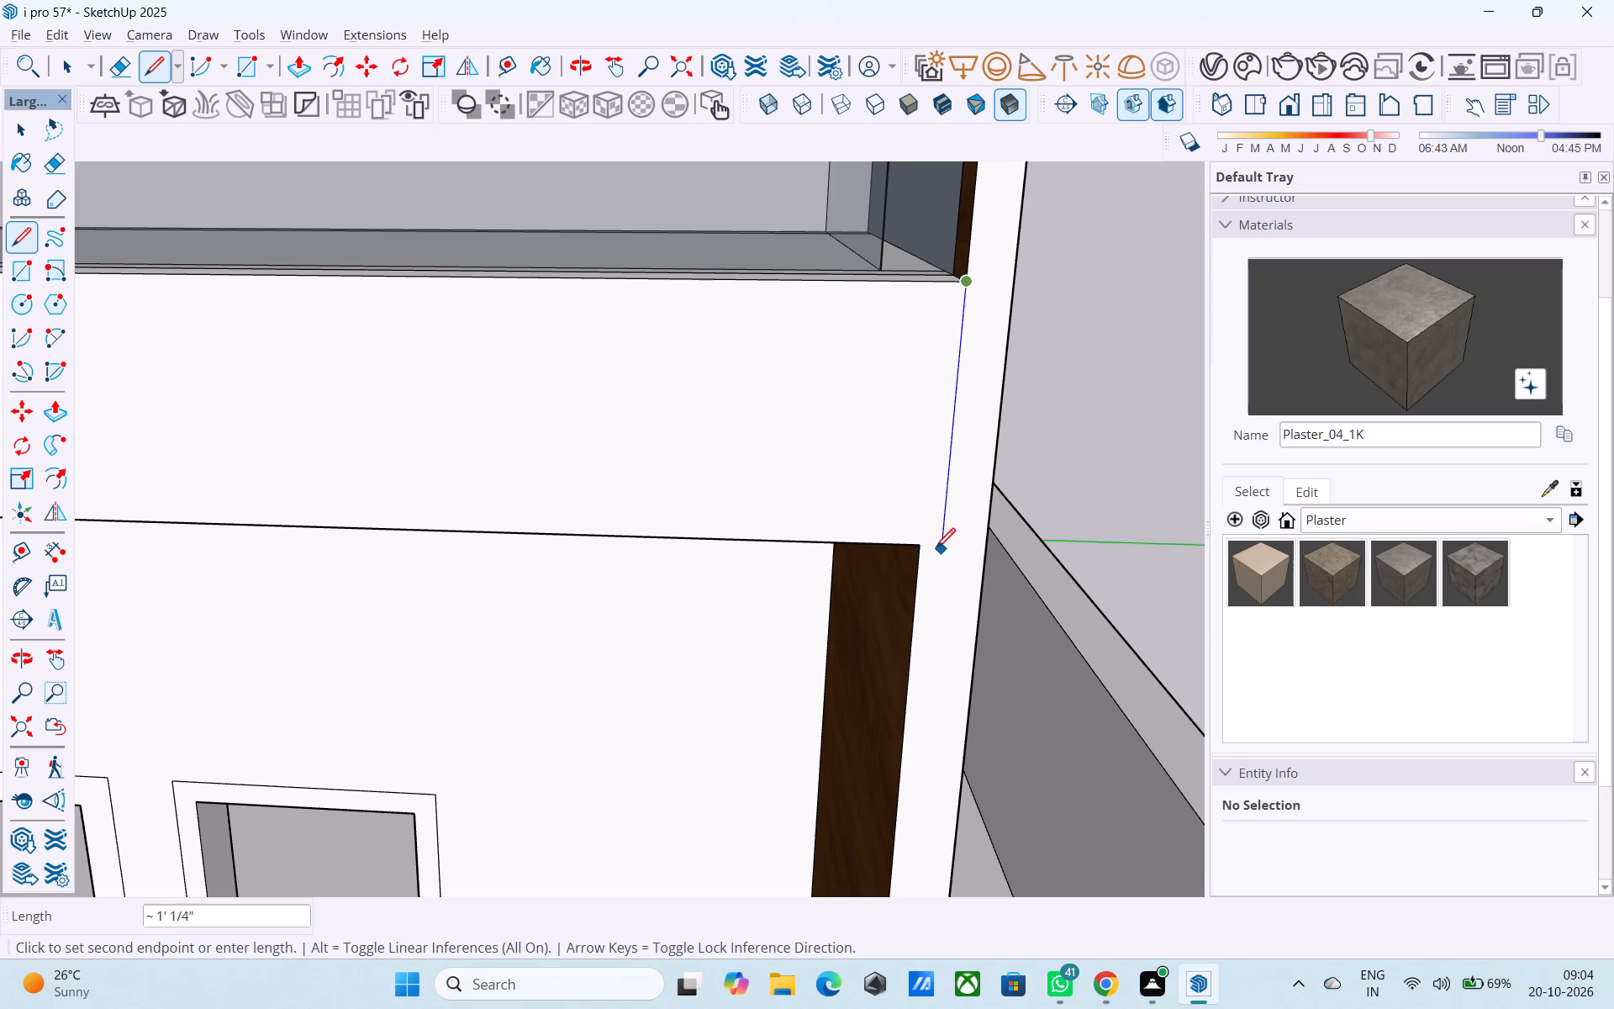
pyautogui.click(936, 550)
pyautogui.click(937, 557)
pyautogui.click(923, 557)
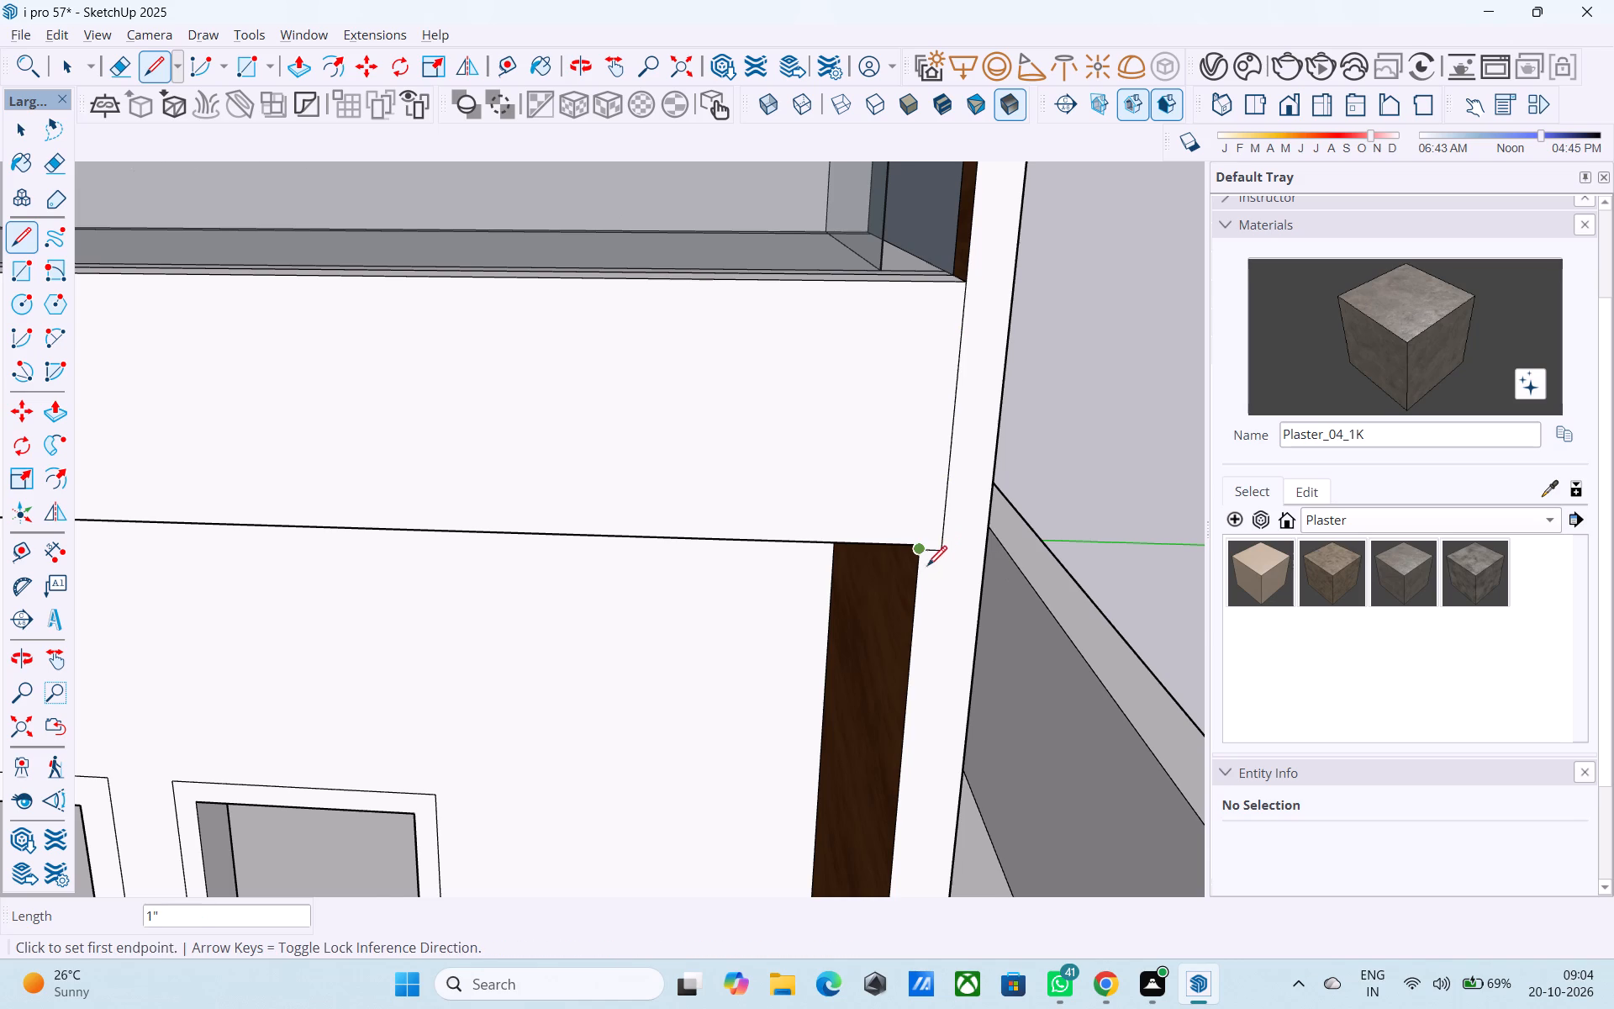
pyautogui.scroll(-5, 931, 571)
# Push the separated narrow end face of the side wall back about 3" from the balcony slab's front.
pyautogui.press('space')
pyautogui.click(933, 577)
pyautogui.press('p')
pyautogui.click(933, 578)
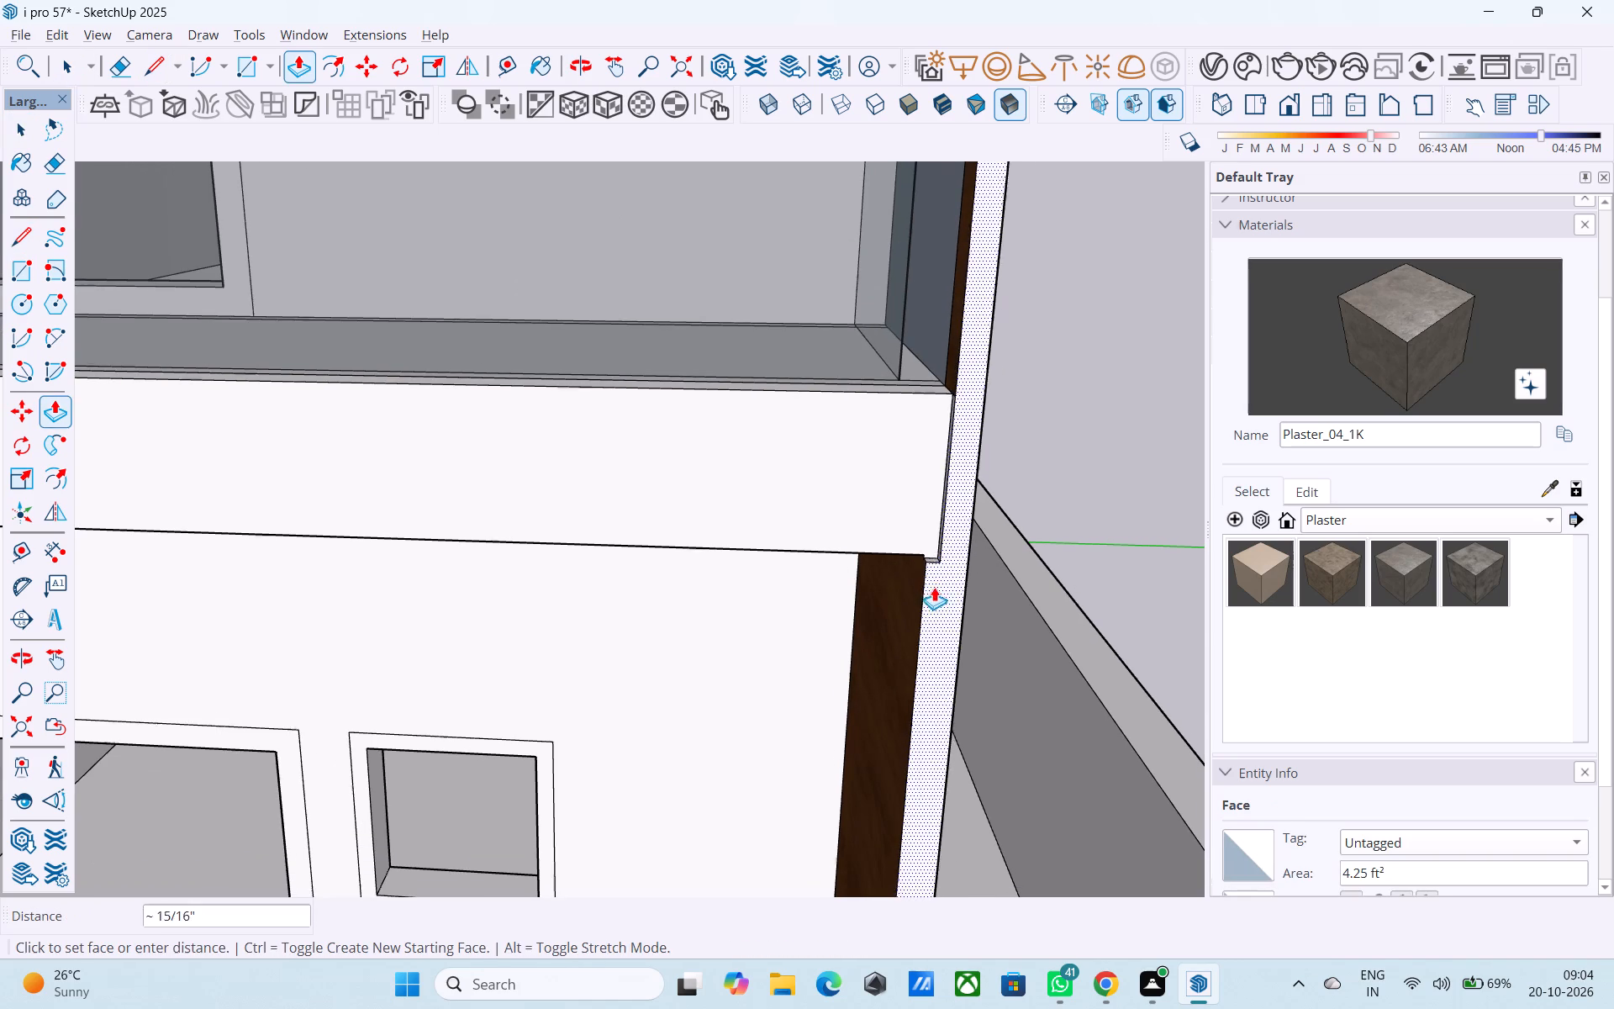
pyautogui.scroll(-11, 934, 588)
pyautogui.scroll(1, 934, 594)
pyautogui.scroll(-6, 934, 594)
pyautogui.click(857, 758)
# Examine the whole house from the side and front, including the balconies and the boundary wall.
pyautogui.moveTo(903, 754); pyautogui.dragTo(968, 707, button='middle')
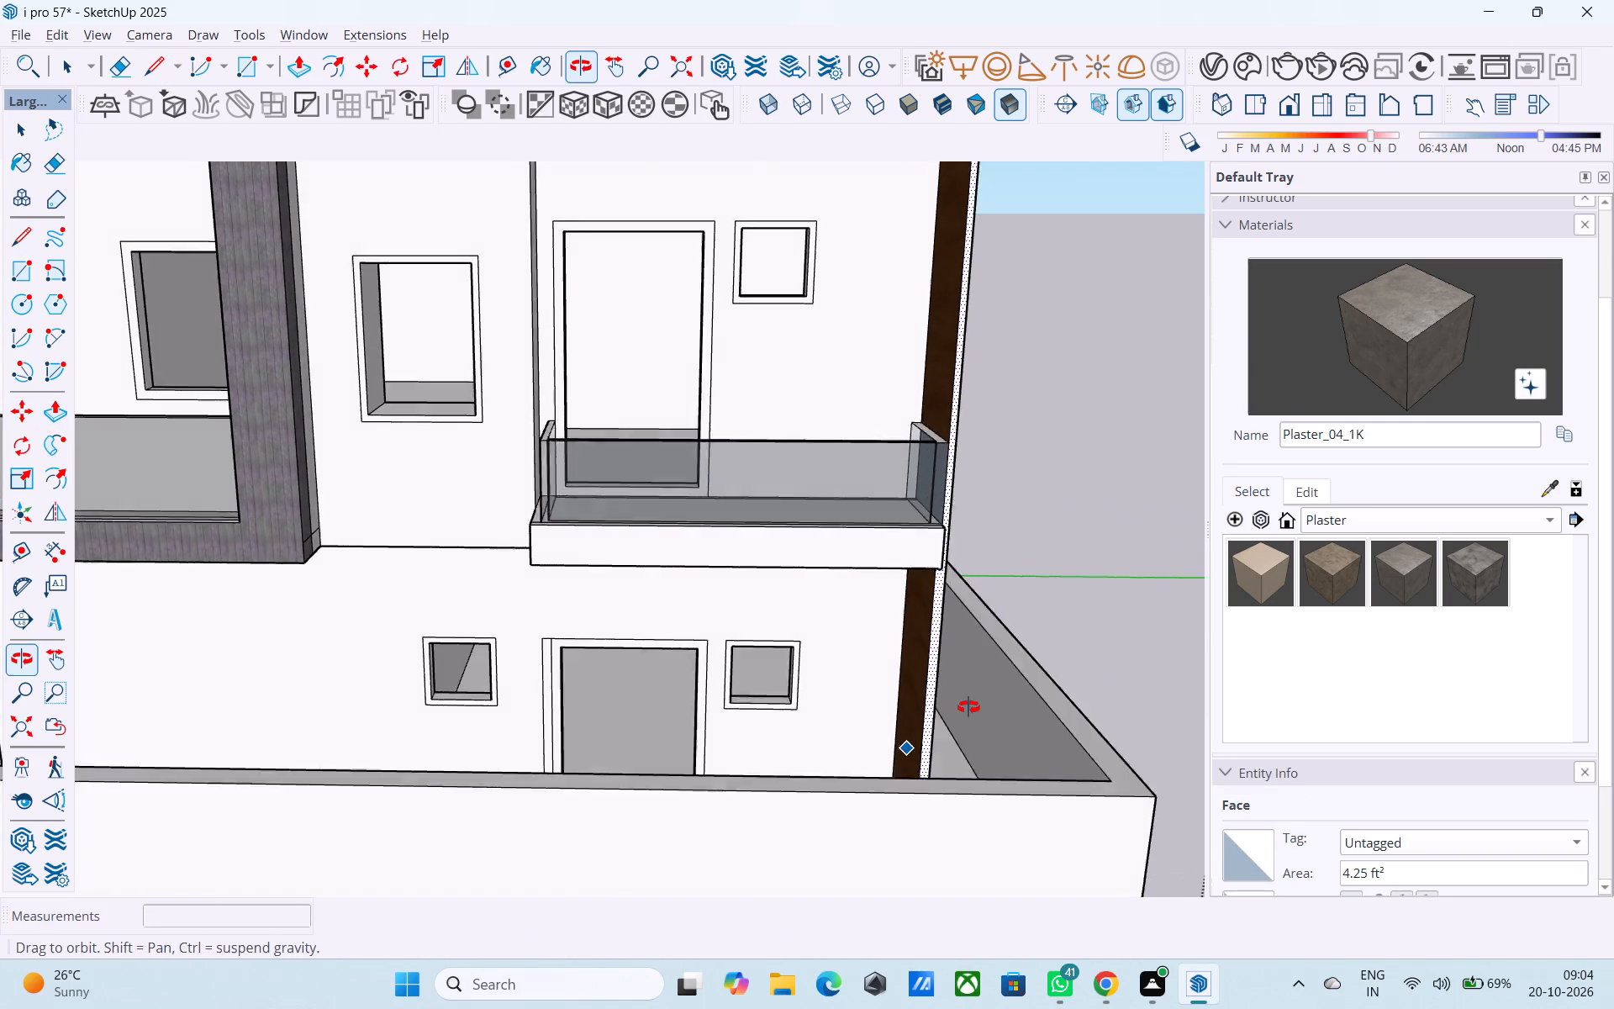
pyautogui.moveTo(968, 707); pyautogui.dragTo(970, 701, button='middle')
pyautogui.scroll(-10, 899, 663)
pyautogui.moveTo(923, 663); pyautogui.dragTo(1058, 689, button='middle')
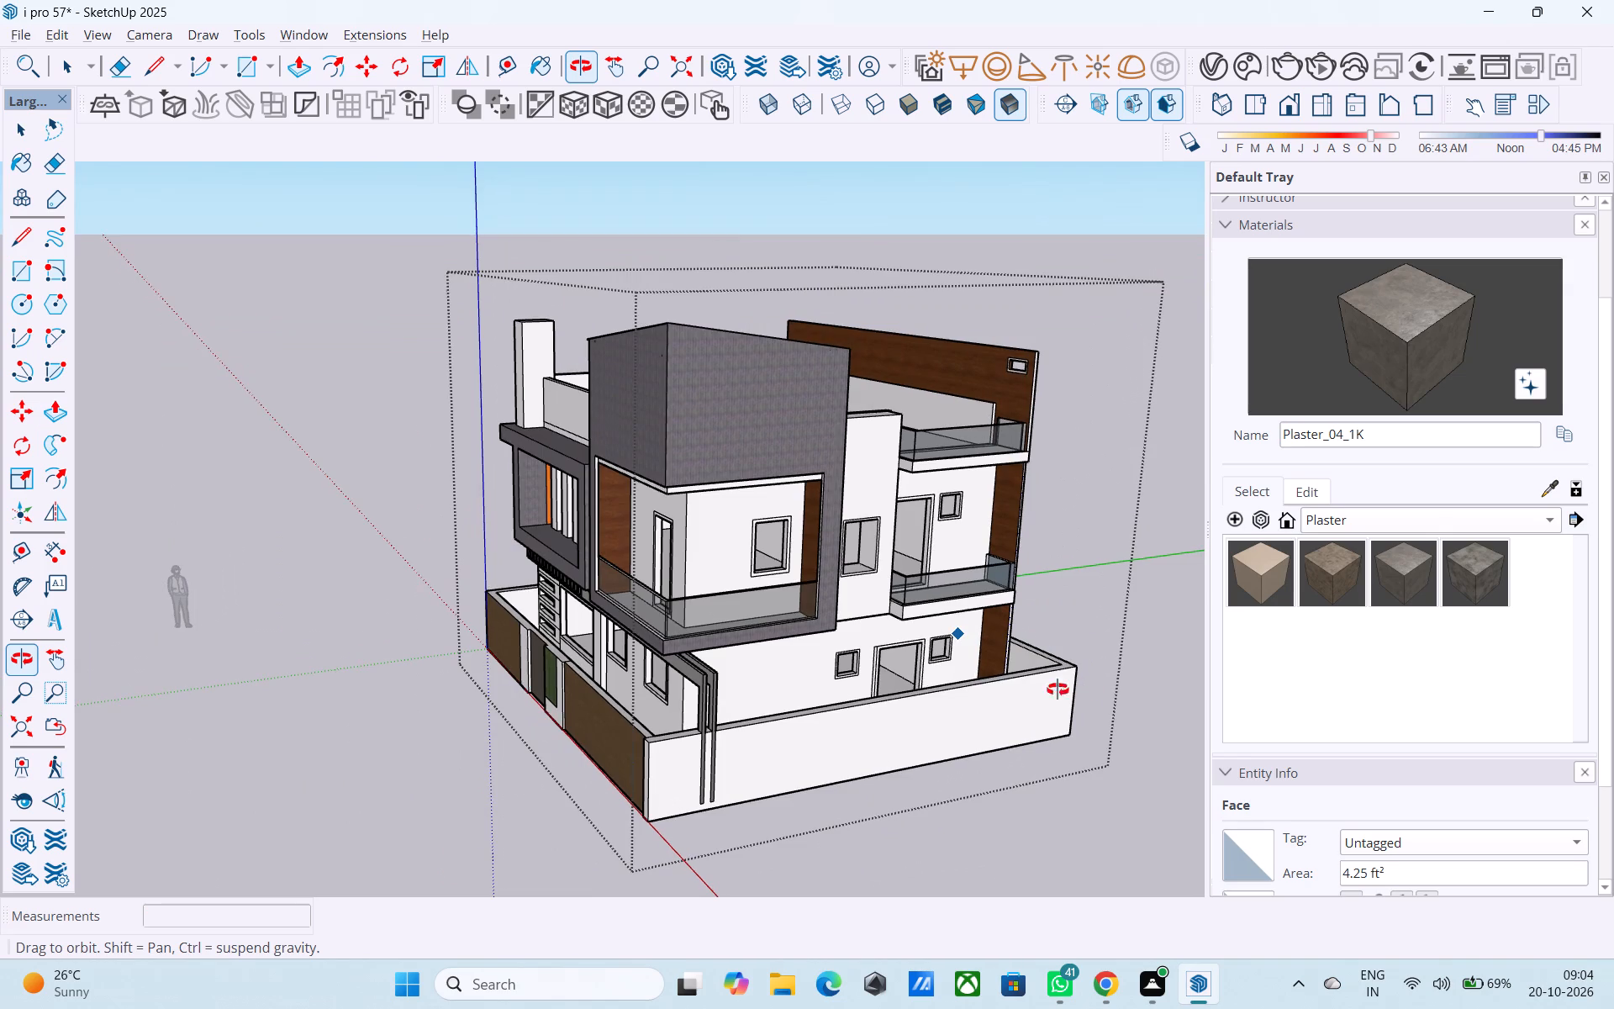
pyautogui.moveTo(1058, 689); pyautogui.dragTo(844, 691, button='middle')
pyautogui.scroll(4, 838, 708)
pyautogui.moveTo(833, 716); pyautogui.dragTo(999, 699, button='middle')
pyautogui.scroll(-3, 608, 661)
pyautogui.moveTo(598, 667); pyautogui.dragTo(902, 626, button='middle')
pyautogui.scroll(-4, 571, 622)
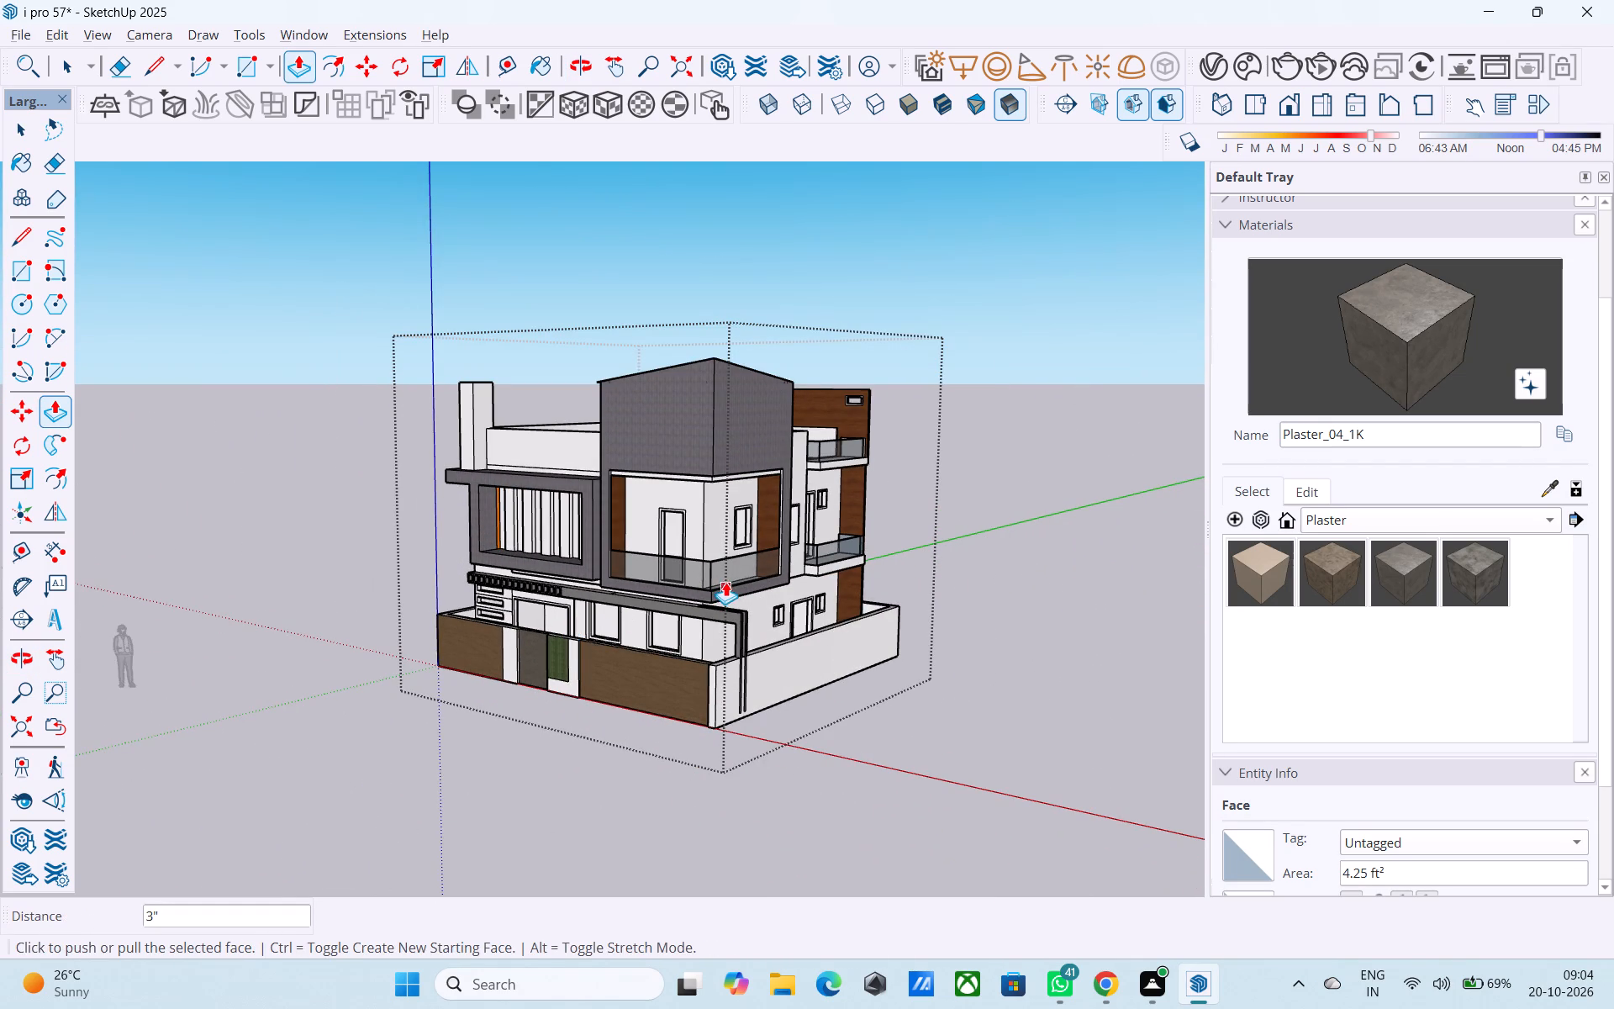
pyautogui.moveTo(725, 582); pyautogui.dragTo(552, 610, button='middle')
pyautogui.scroll(1, 778, 596)
pyautogui.scroll(-1, 783, 591)
pyautogui.scroll(2, 788, 585)
pyautogui.moveTo(823, 573); pyautogui.dragTo(873, 548, button='middle')
pyautogui.scroll(5, 910, 545)
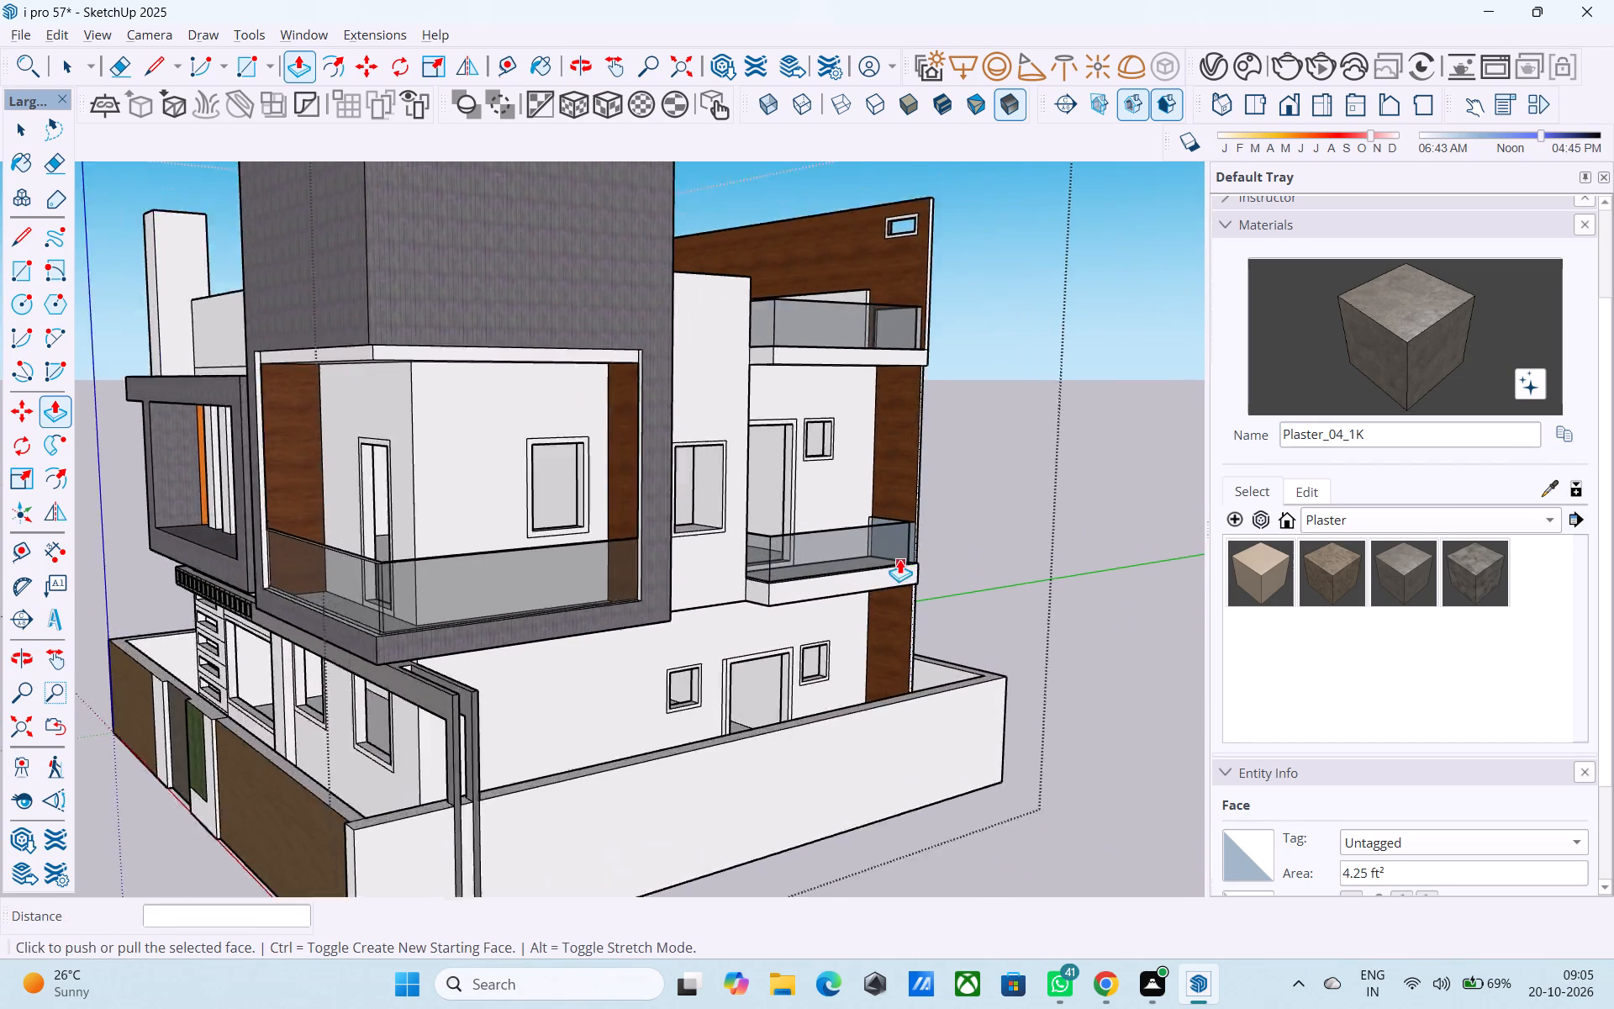
# Paint the side wall's narrow end face beside the lower balcony with the wood material Wood_Veneer_15_1K.
pyautogui.scroll(6, 899, 559)
pyautogui.scroll(-4, 1168, 528)
pyautogui.click(1356, 520)
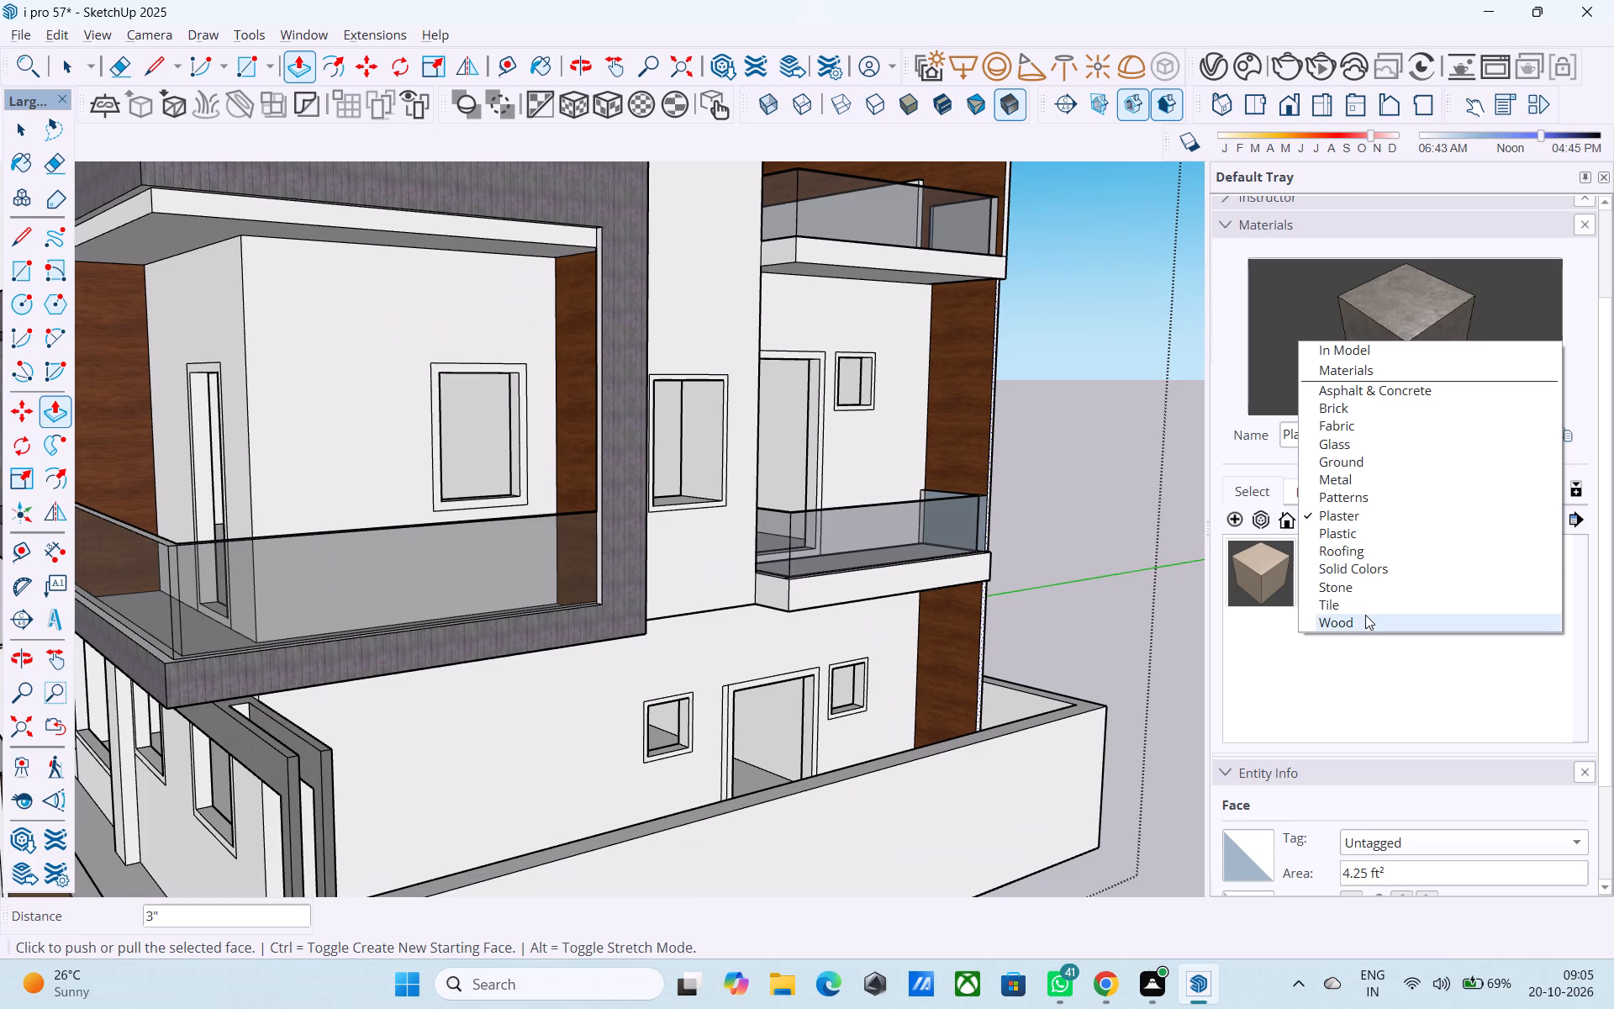
pyautogui.click(1363, 621)
pyautogui.click(1349, 660)
pyautogui.scroll(1, 1015, 631)
pyautogui.scroll(-1, 1015, 631)
pyautogui.scroll(4, 1015, 631)
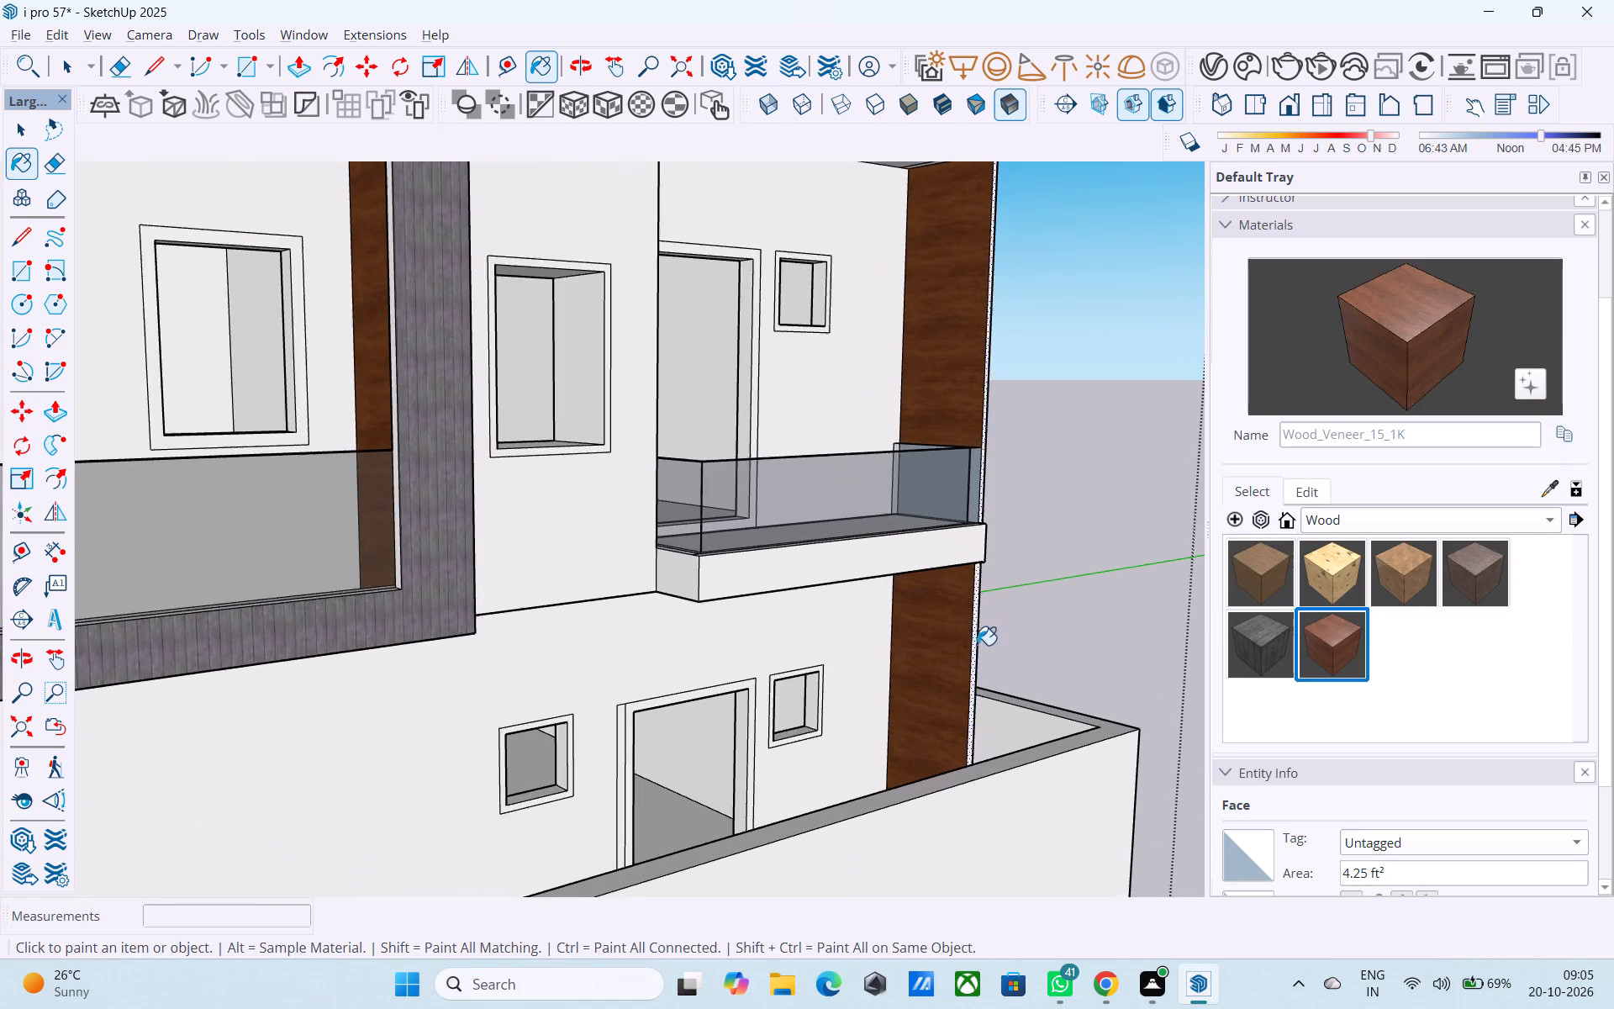
pyautogui.scroll(9, 977, 645)
pyautogui.click(977, 615)
# Paint the narrow end face of the tall side wall at roof level with Wood_Veneer_15_1K.
pyautogui.moveTo(977, 615); pyautogui.dragTo(660, 653, button='middle')
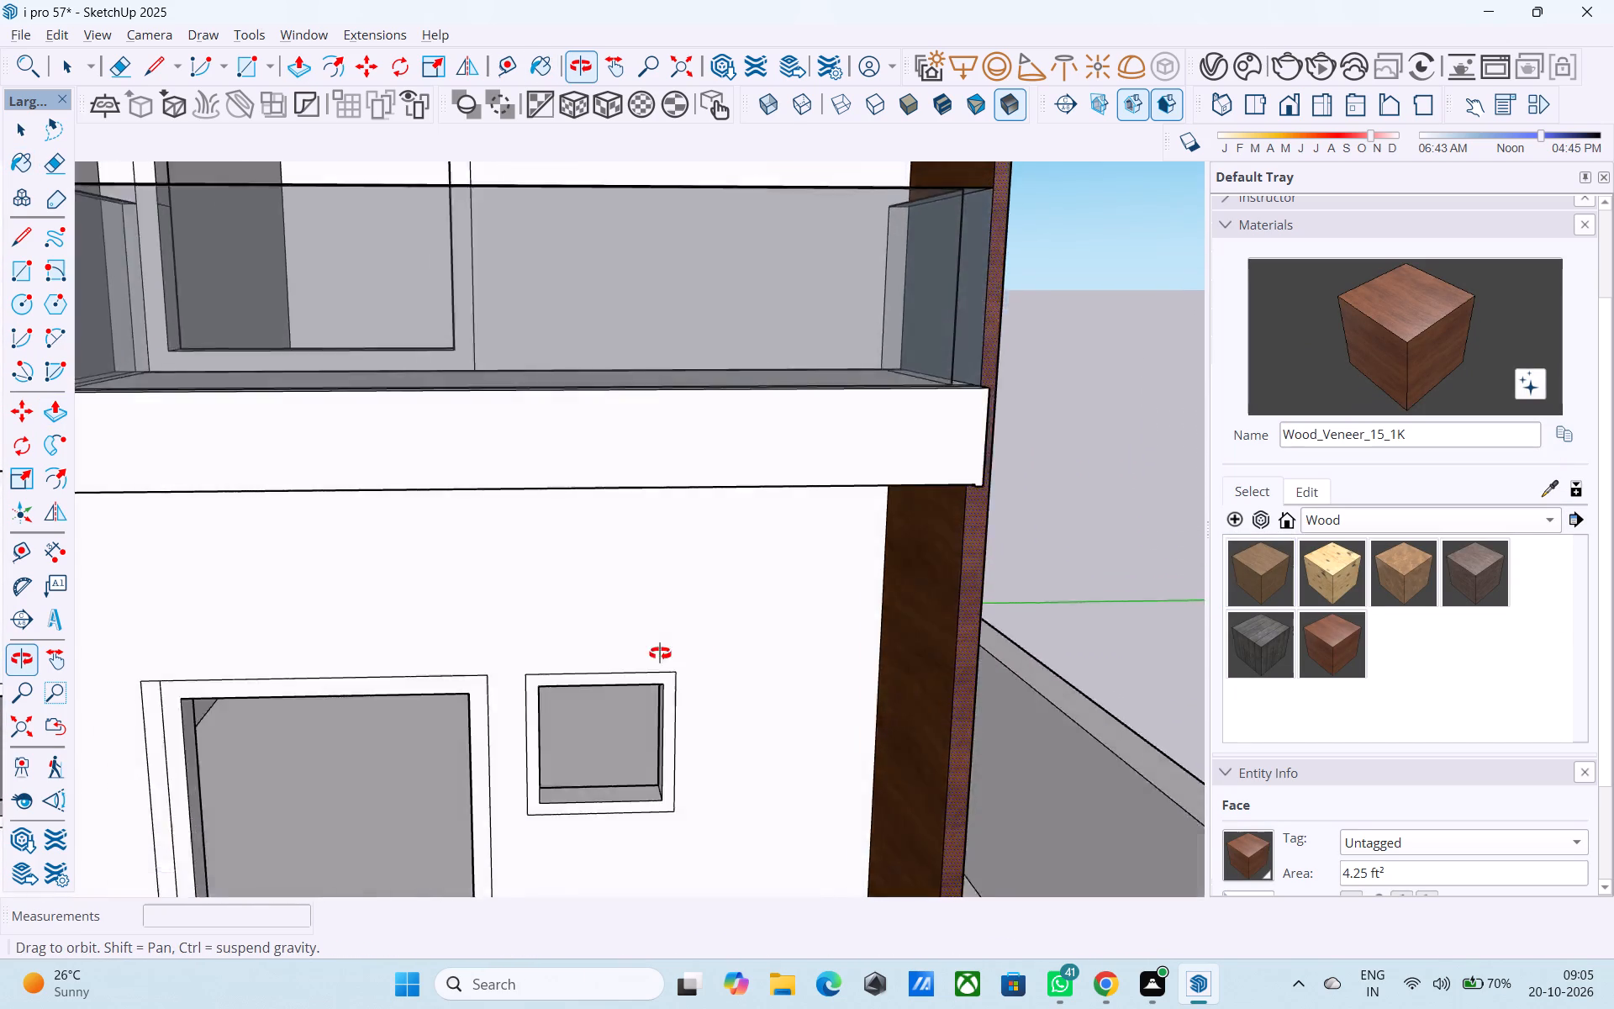
pyautogui.moveTo(660, 653); pyautogui.dragTo(491, 685, button='middle')
pyautogui.scroll(-5, 586, 602)
pyautogui.moveTo(726, 589); pyautogui.dragTo(676, 603, button='middle')
pyautogui.scroll(-9, 654, 598)
pyautogui.moveTo(625, 632); pyautogui.dragTo(642, 631, button='middle')
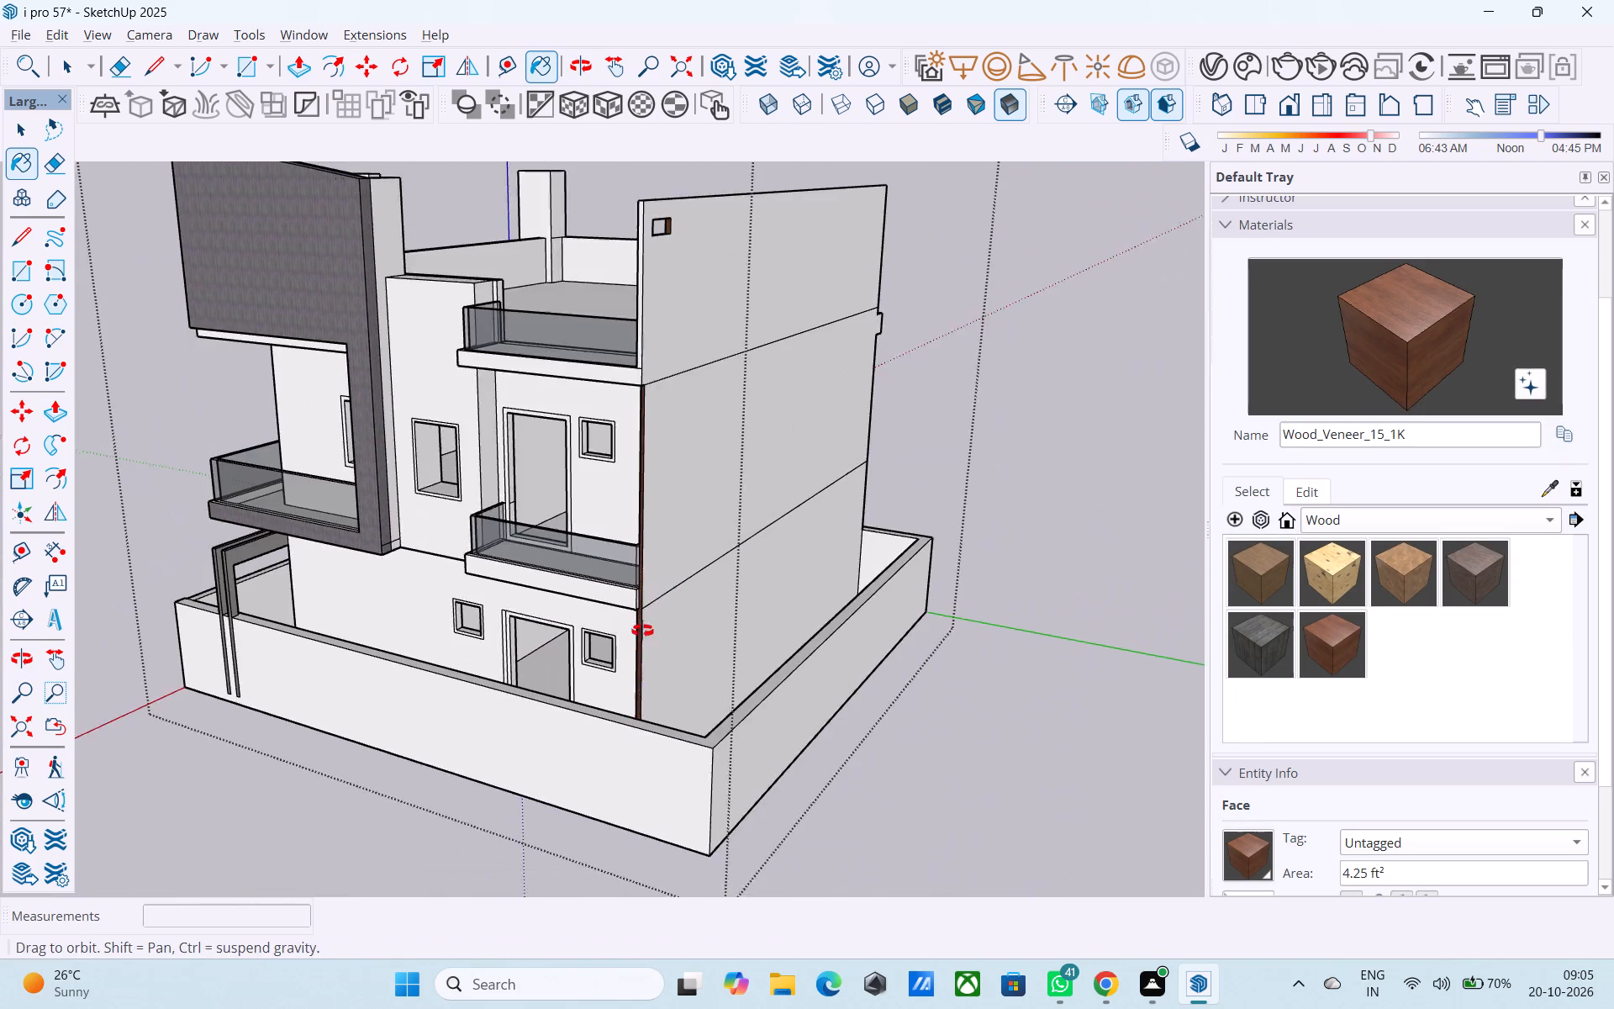
pyautogui.moveTo(642, 631); pyautogui.dragTo(671, 639, button='middle')
pyautogui.moveTo(676, 694); pyautogui.dragTo(683, 747, button='middle')
pyautogui.moveTo(661, 719); pyautogui.dragTo(712, 822, button='middle')
pyautogui.scroll(1, 778, 584)
pyautogui.scroll(-1, 778, 584)
pyautogui.scroll(3, 778, 584)
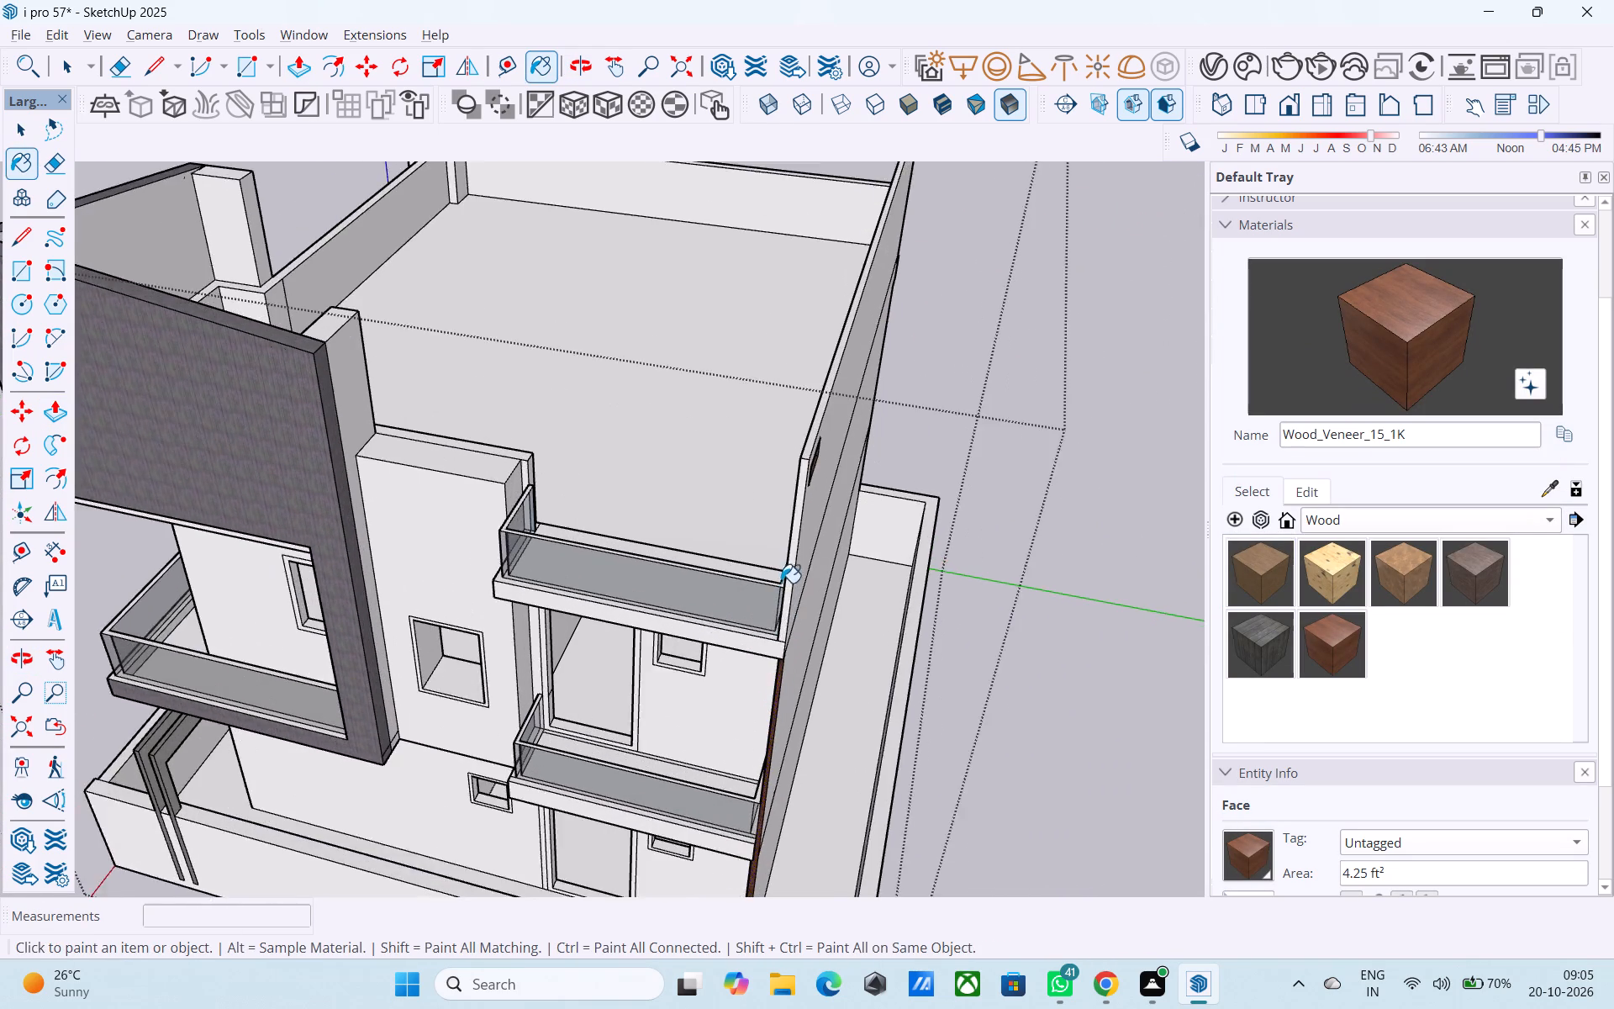
pyautogui.scroll(3, 781, 583)
pyautogui.click(799, 536)
# Examine the tall side wall's wood finish around the balconies from above and from the front.
pyautogui.moveTo(782, 584); pyautogui.dragTo(852, 440, button='middle')
pyautogui.scroll(-7, 847, 473)
pyautogui.moveTo(806, 660); pyautogui.dragTo(810, 630, button='middle')
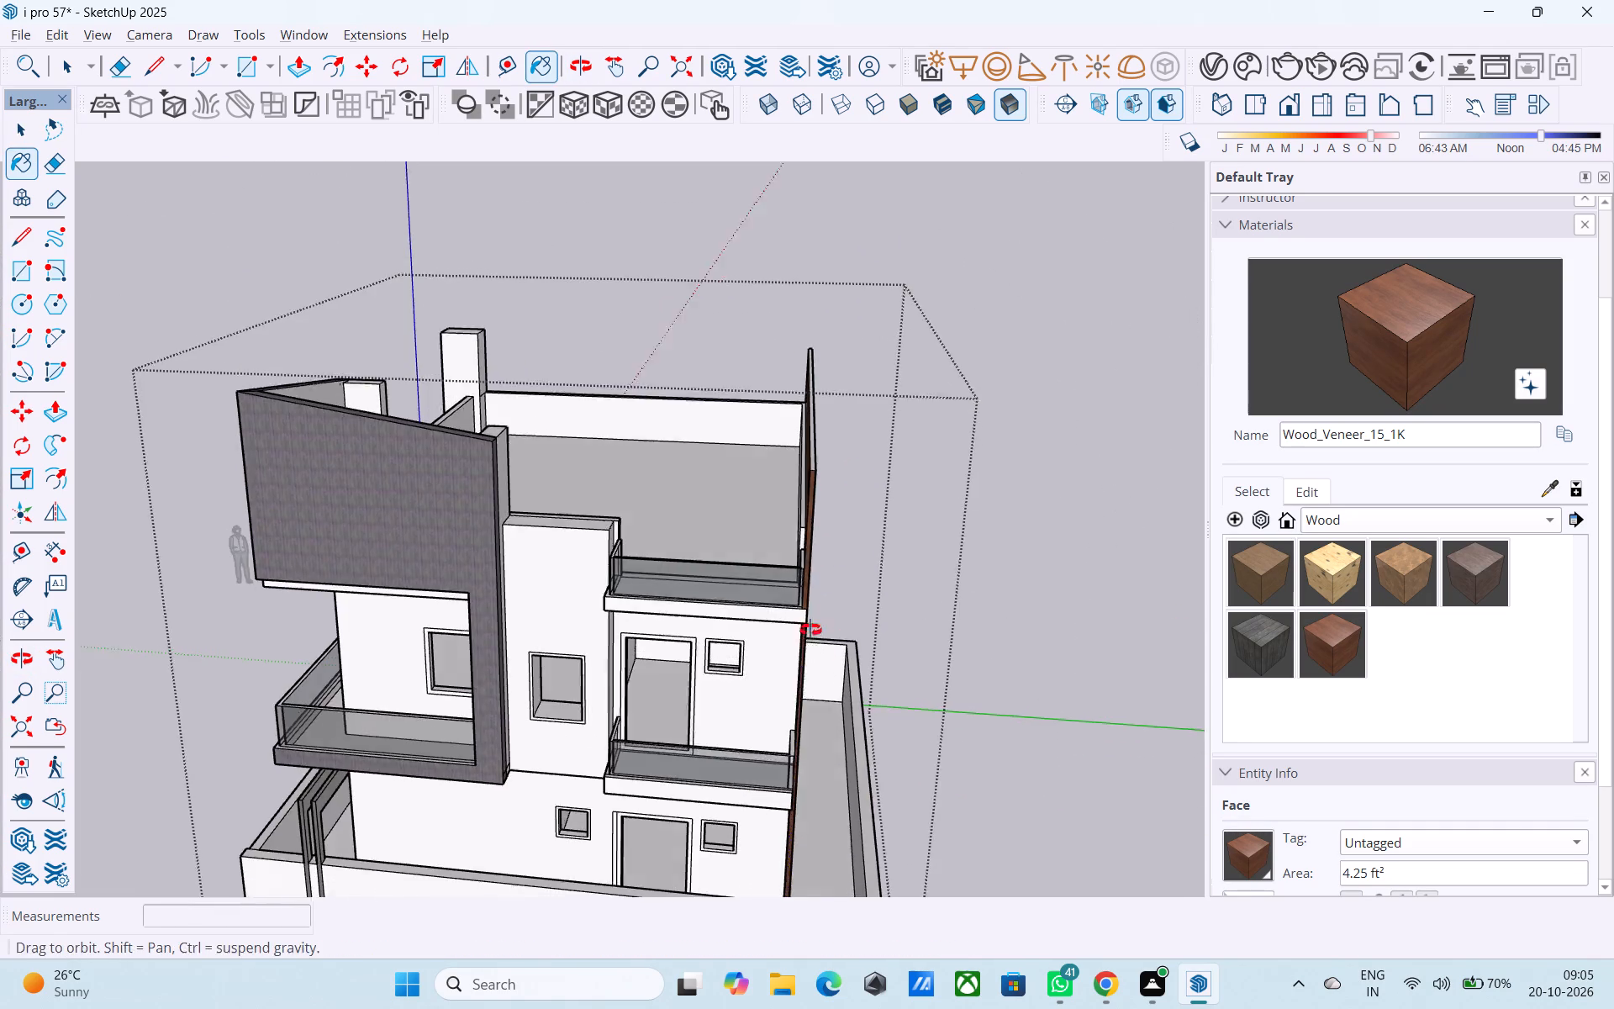
pyautogui.moveTo(810, 630); pyautogui.dragTo(861, 553, button='middle')
pyautogui.scroll(6, 861, 556)
pyautogui.moveTo(833, 560); pyautogui.dragTo(1223, 499, button='middle')
pyautogui.scroll(-3, 980, 493)
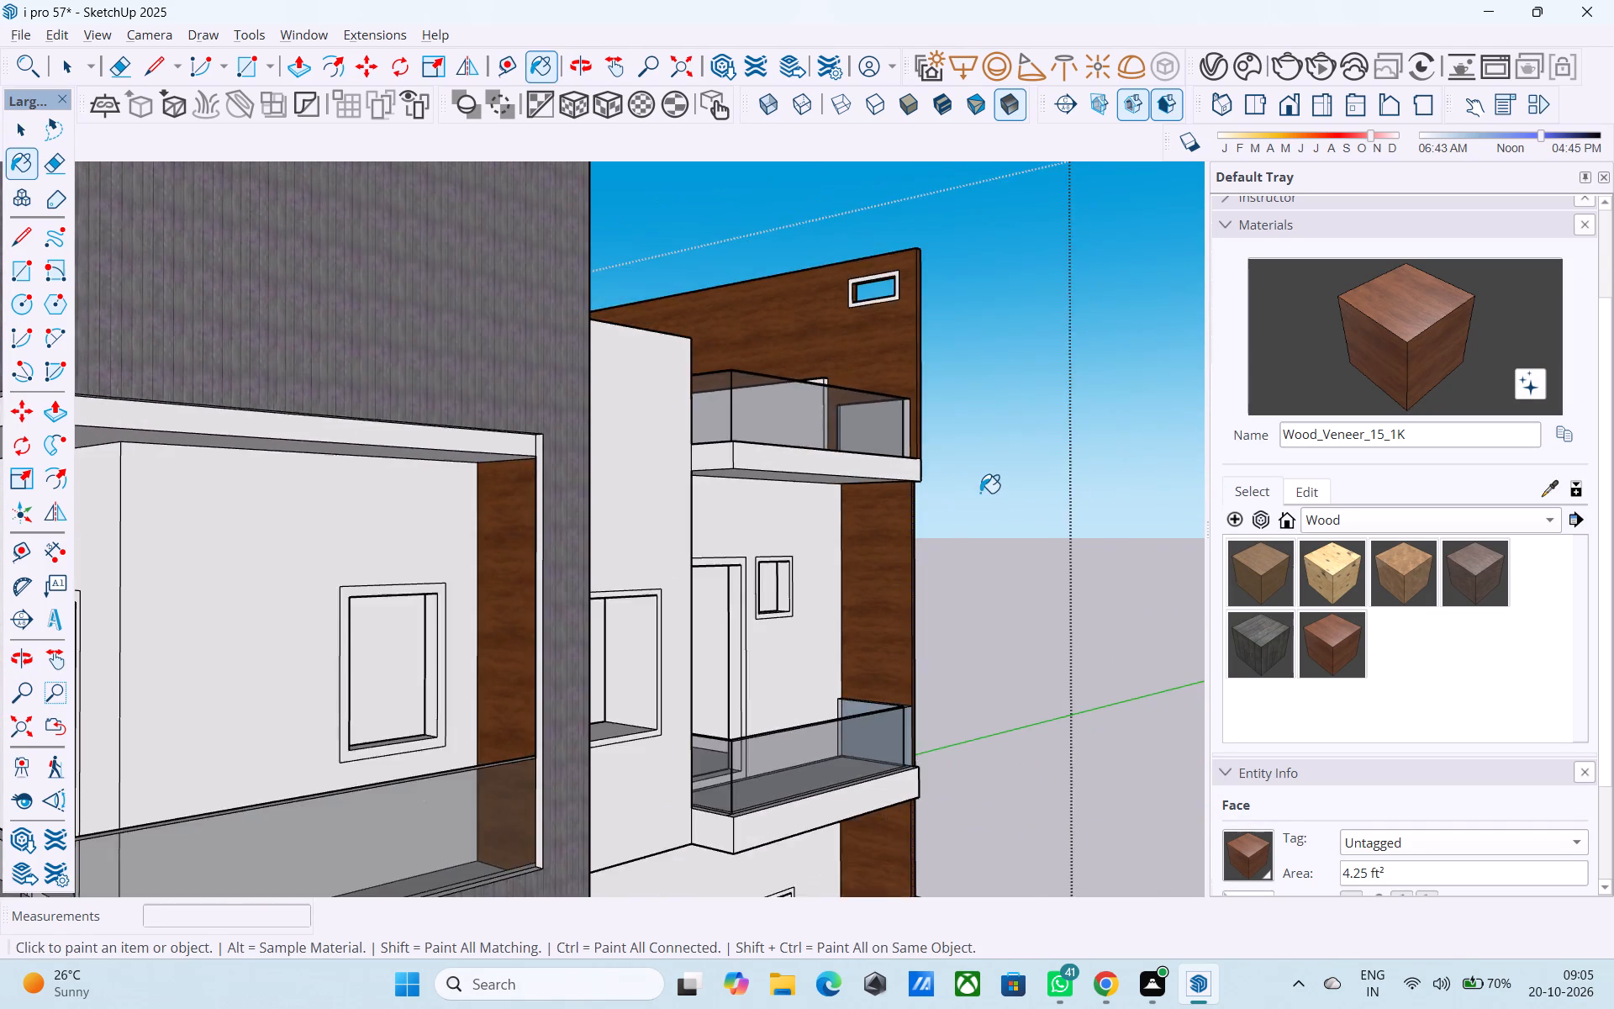
# Examine the whole house from the front and side corner, checking the wood-finished walls, balconies and boundary wall.
pyautogui.scroll(-4, 980, 493)
pyautogui.moveTo(945, 564); pyautogui.dragTo(910, 498, button='middle')
pyautogui.scroll(-4, 628, 584)
pyautogui.moveTo(484, 652); pyautogui.dragTo(624, 689, button='middle')
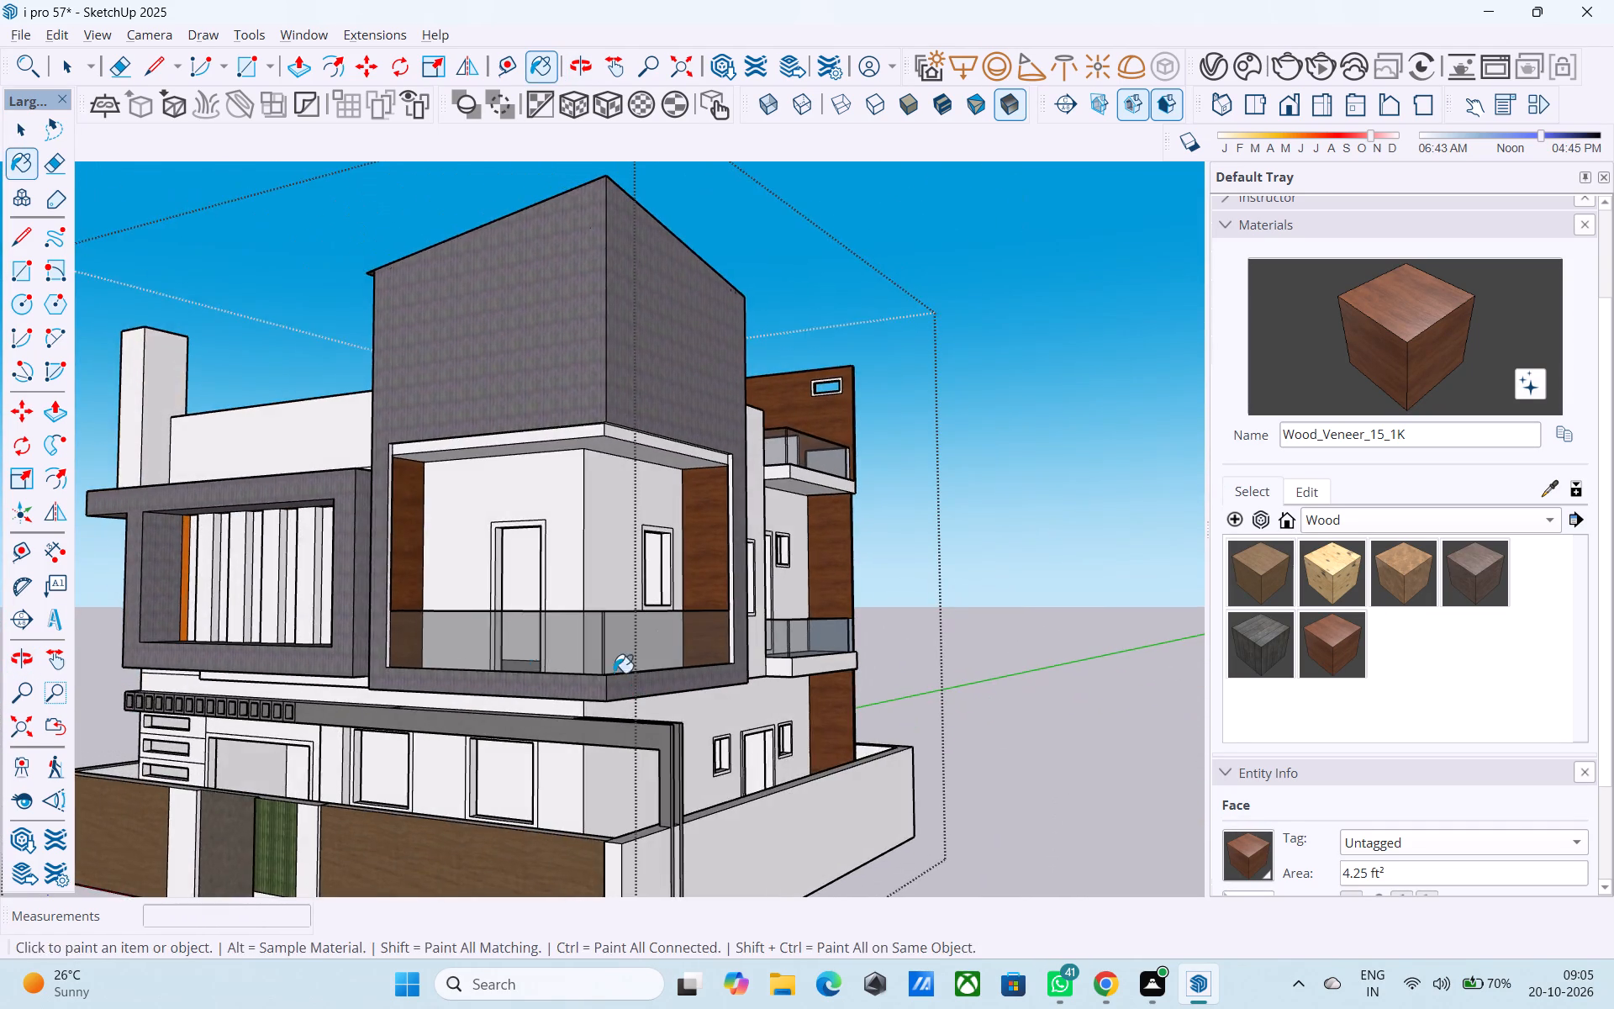
pyautogui.scroll(-1, 365, 691)
pyautogui.moveTo(420, 700); pyautogui.dragTo(485, 695, button='middle')
pyautogui.moveTo(736, 547); pyautogui.dragTo(719, 552, button='middle')
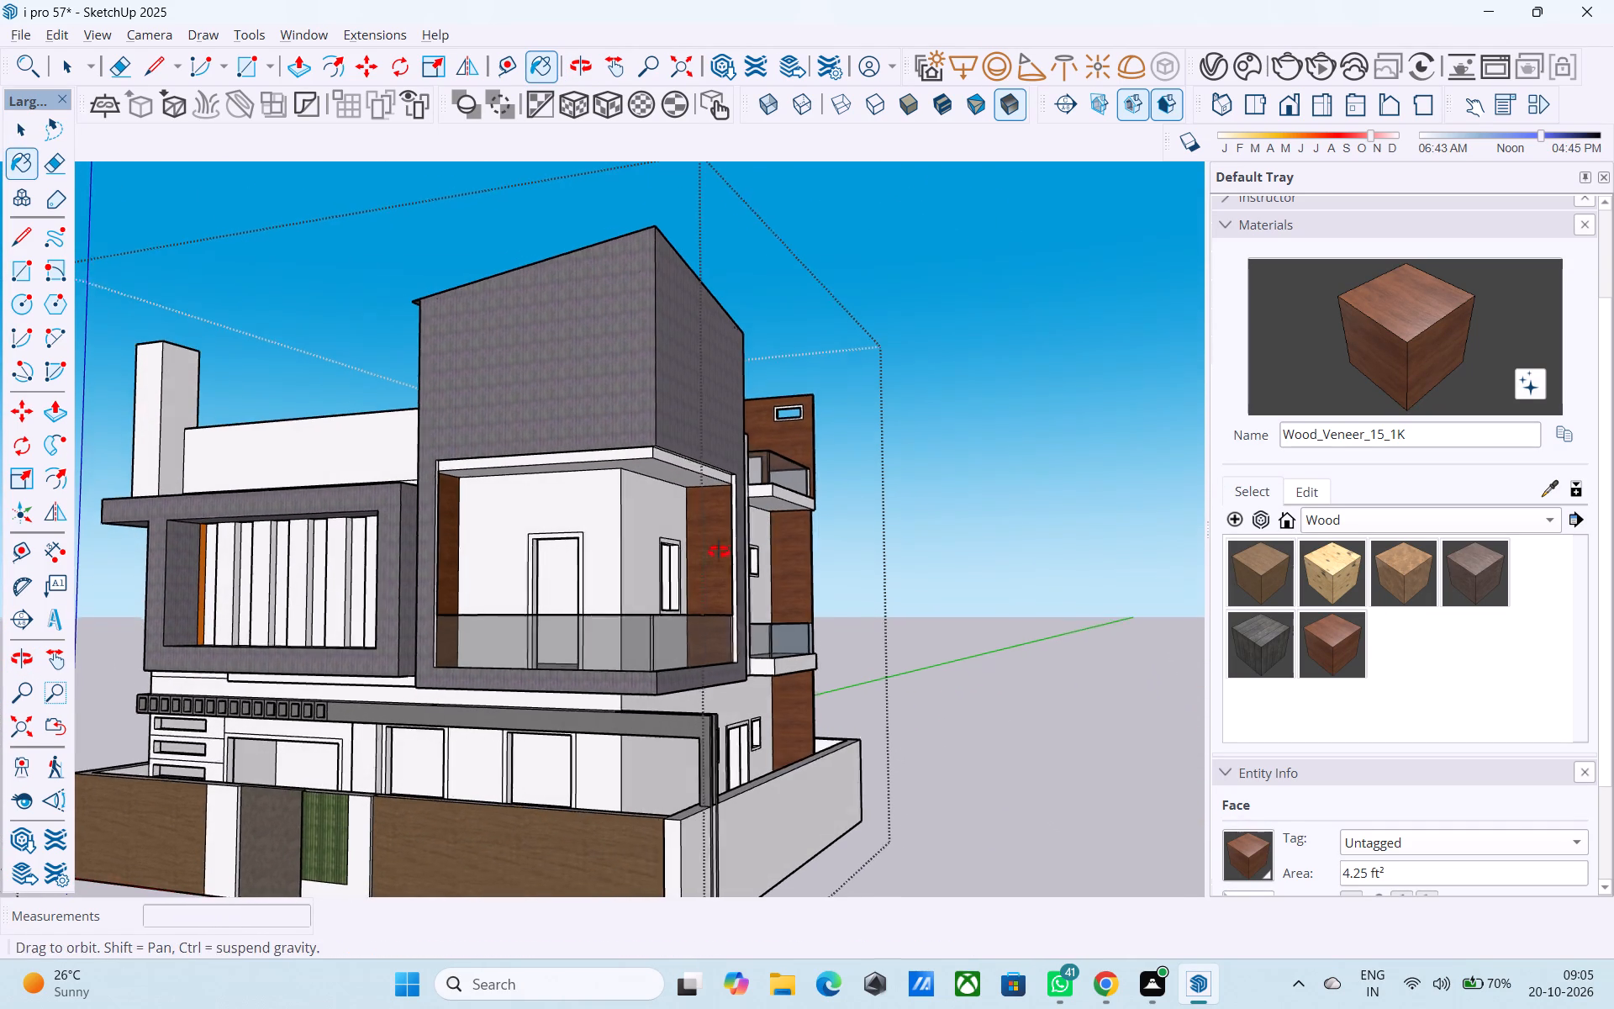
pyautogui.moveTo(719, 552); pyautogui.dragTo(691, 552, button='middle')
pyautogui.scroll(-6, 694, 550)
pyautogui.moveTo(247, 359); pyautogui.dragTo(118, 420, button='middle')
pyautogui.press('space')
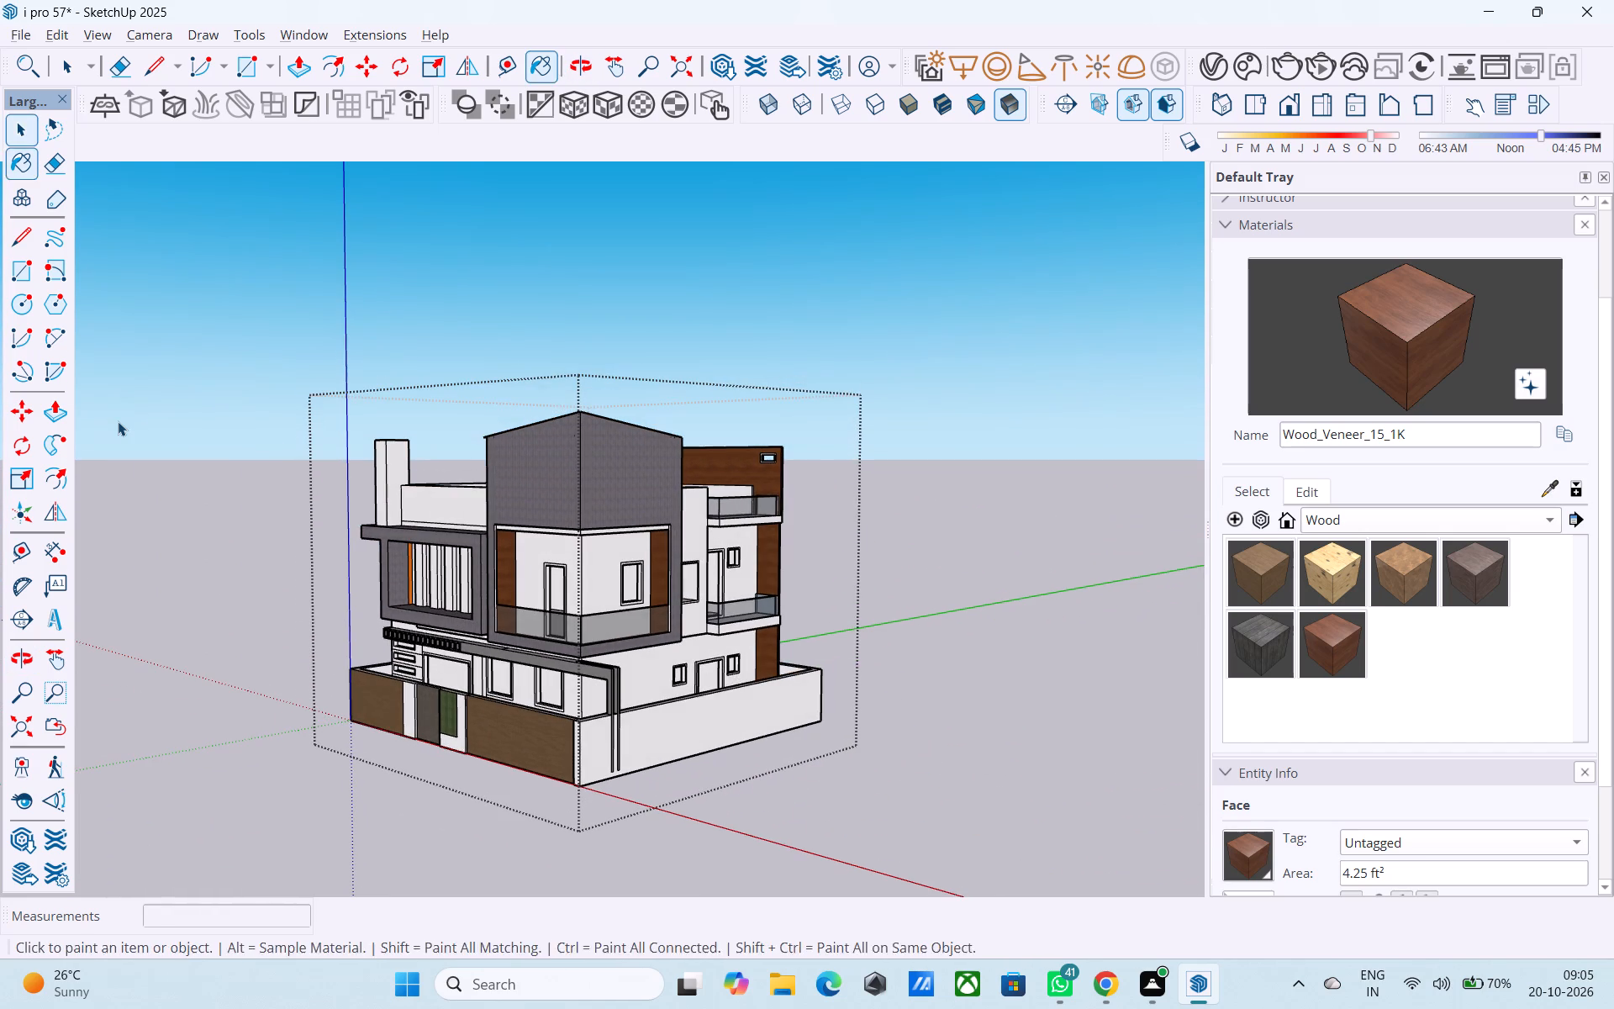
# Save the model, purging its unused items.
pyautogui.hotkey('ctrl', 's')
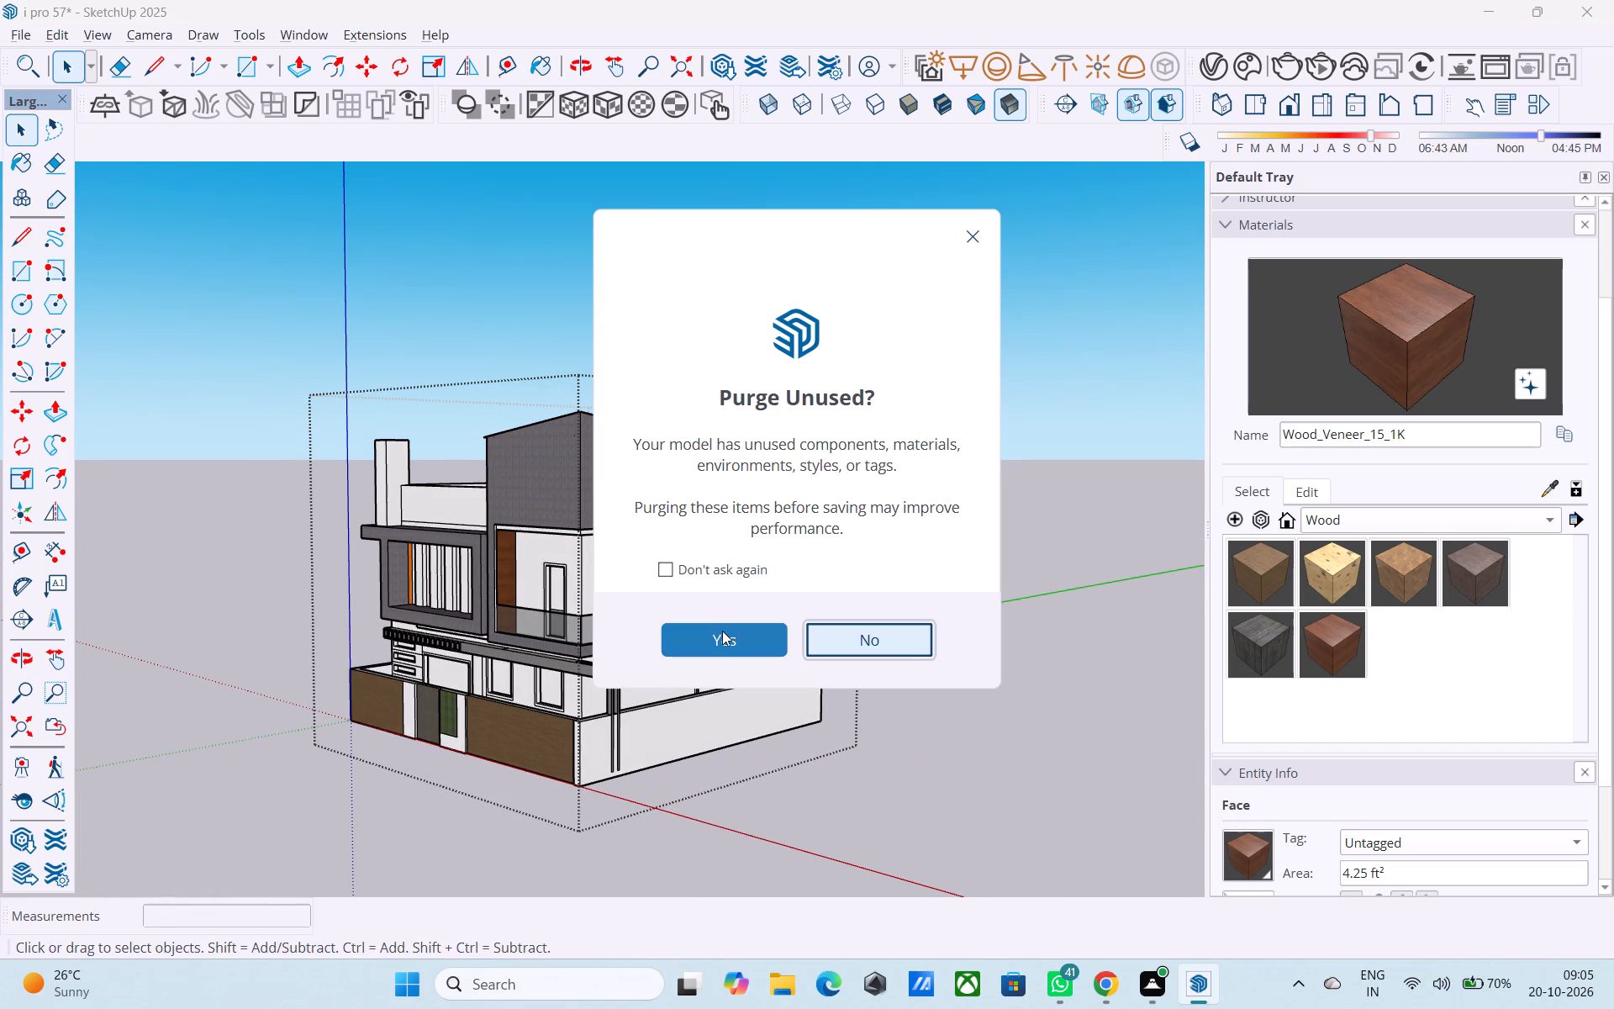
pyautogui.click(722, 629)
pyautogui.moveTo(719, 622); pyautogui.dragTo(662, 631, button='middle')
pyautogui.scroll(4, 655, 623)
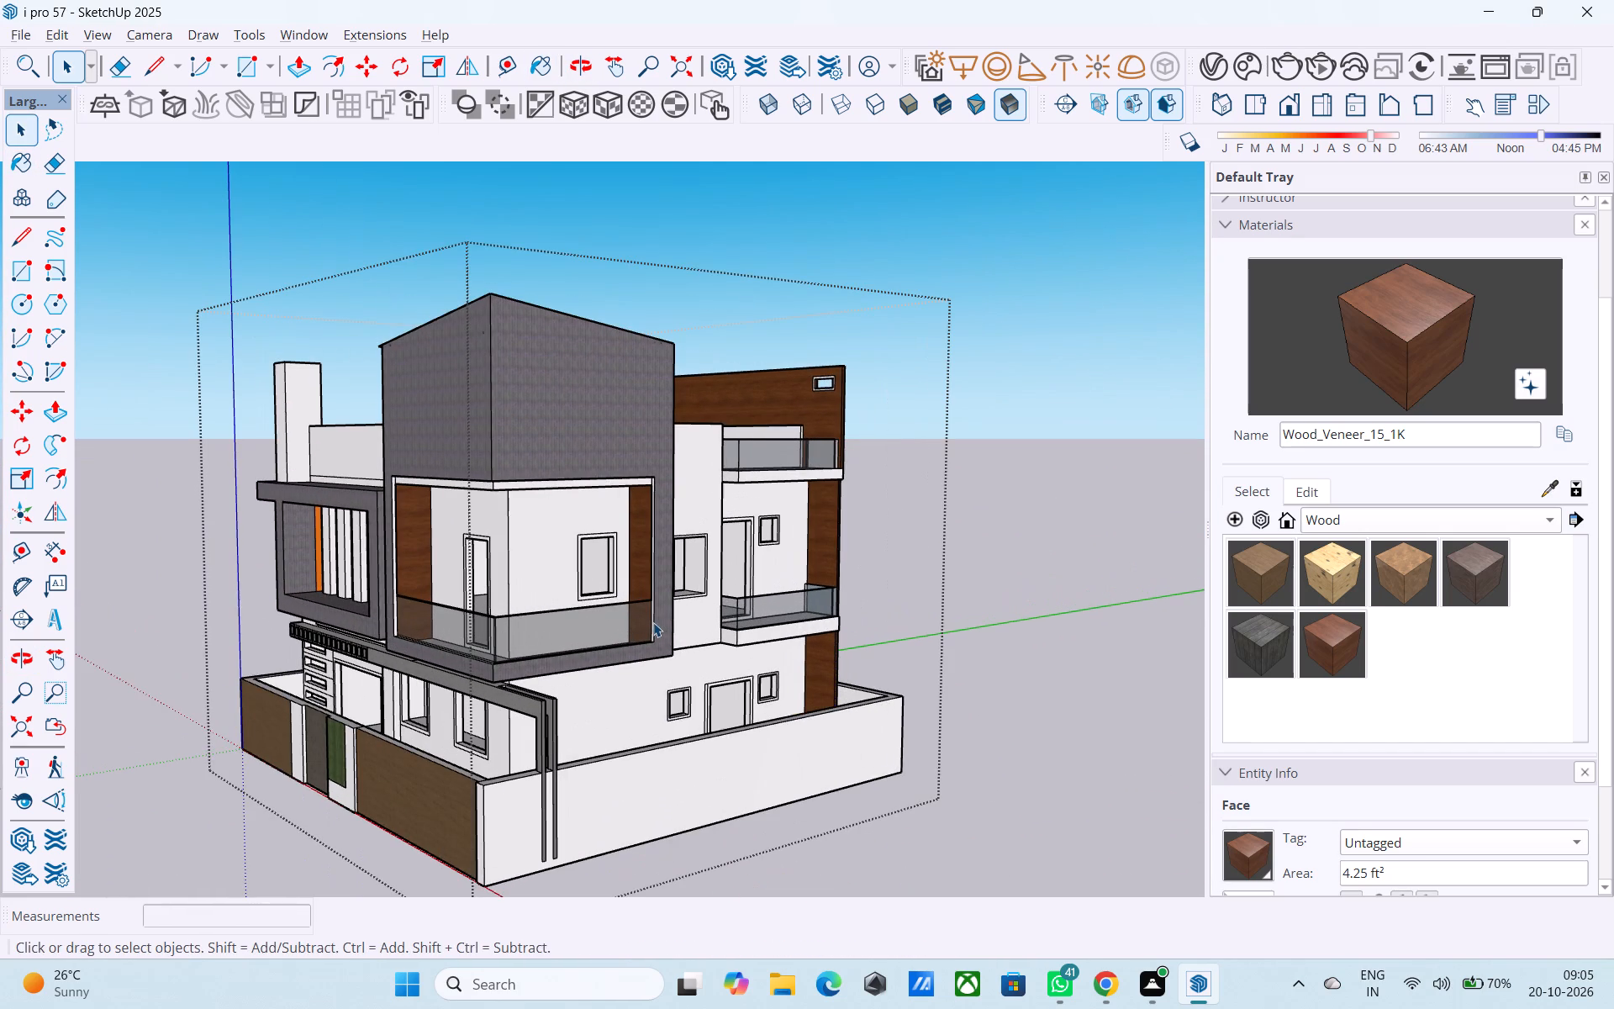
pyautogui.hotkey('ctrl', 's')
# Import the wooden door model porta+4 from Downloads and place it on the ground beside the side boundary wall.
pyautogui.click(28, 33)
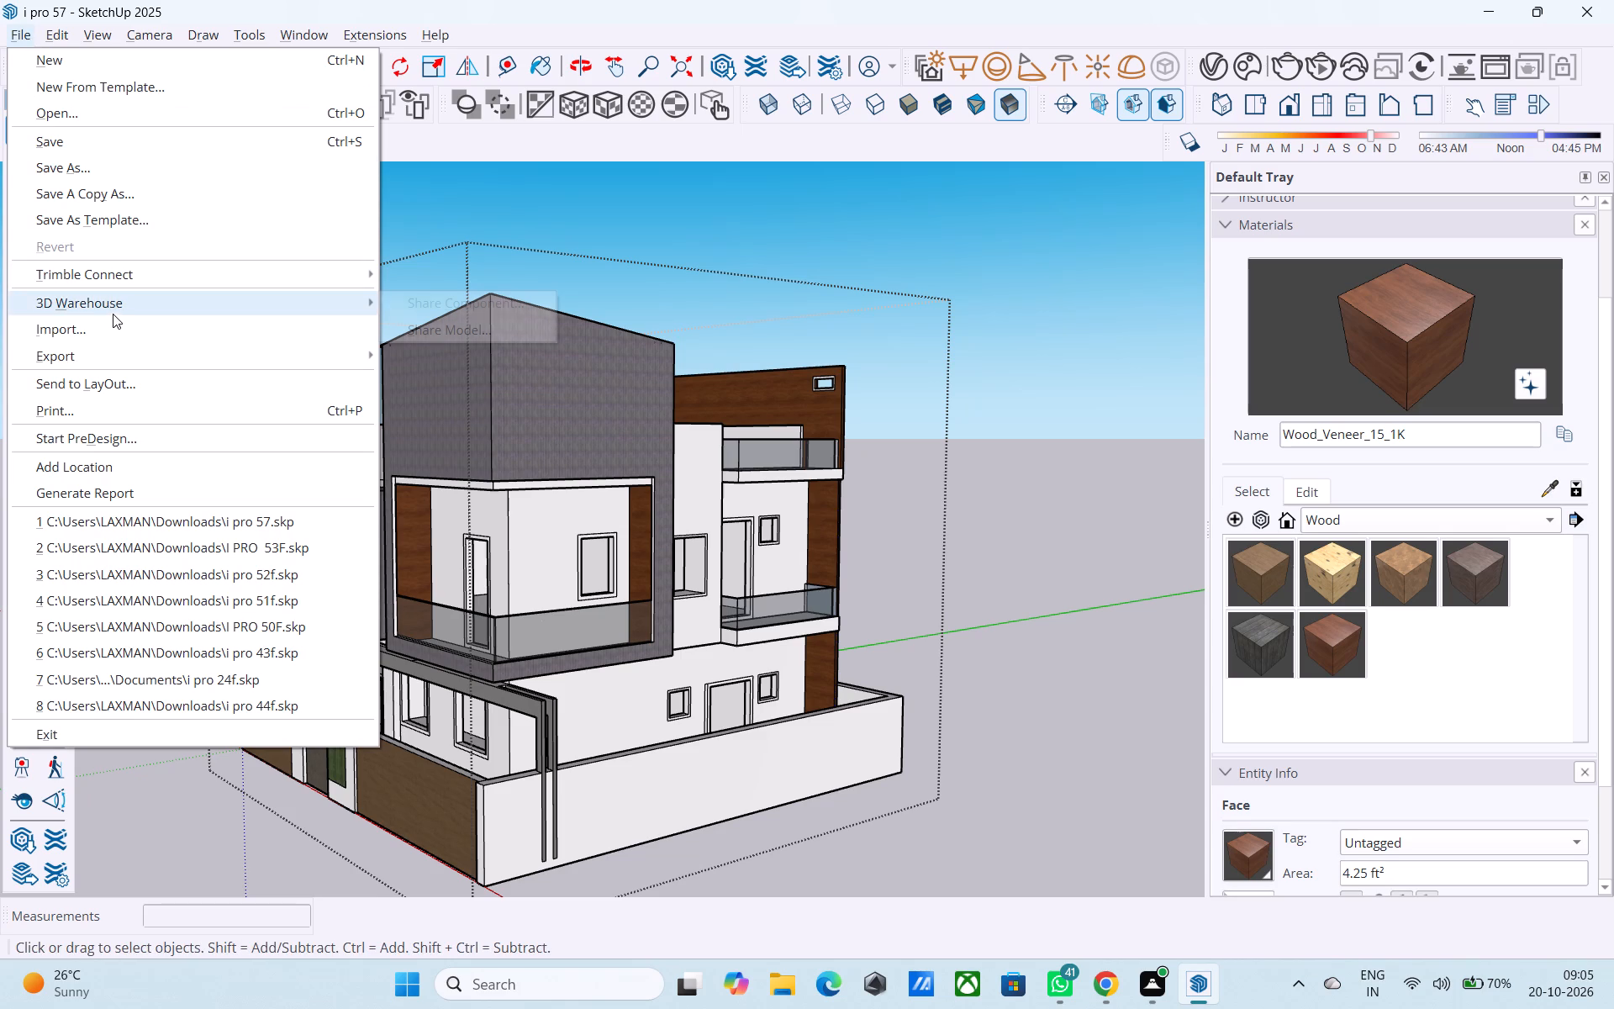
pyautogui.click(116, 325)
pyautogui.scroll(-5, 307, 449)
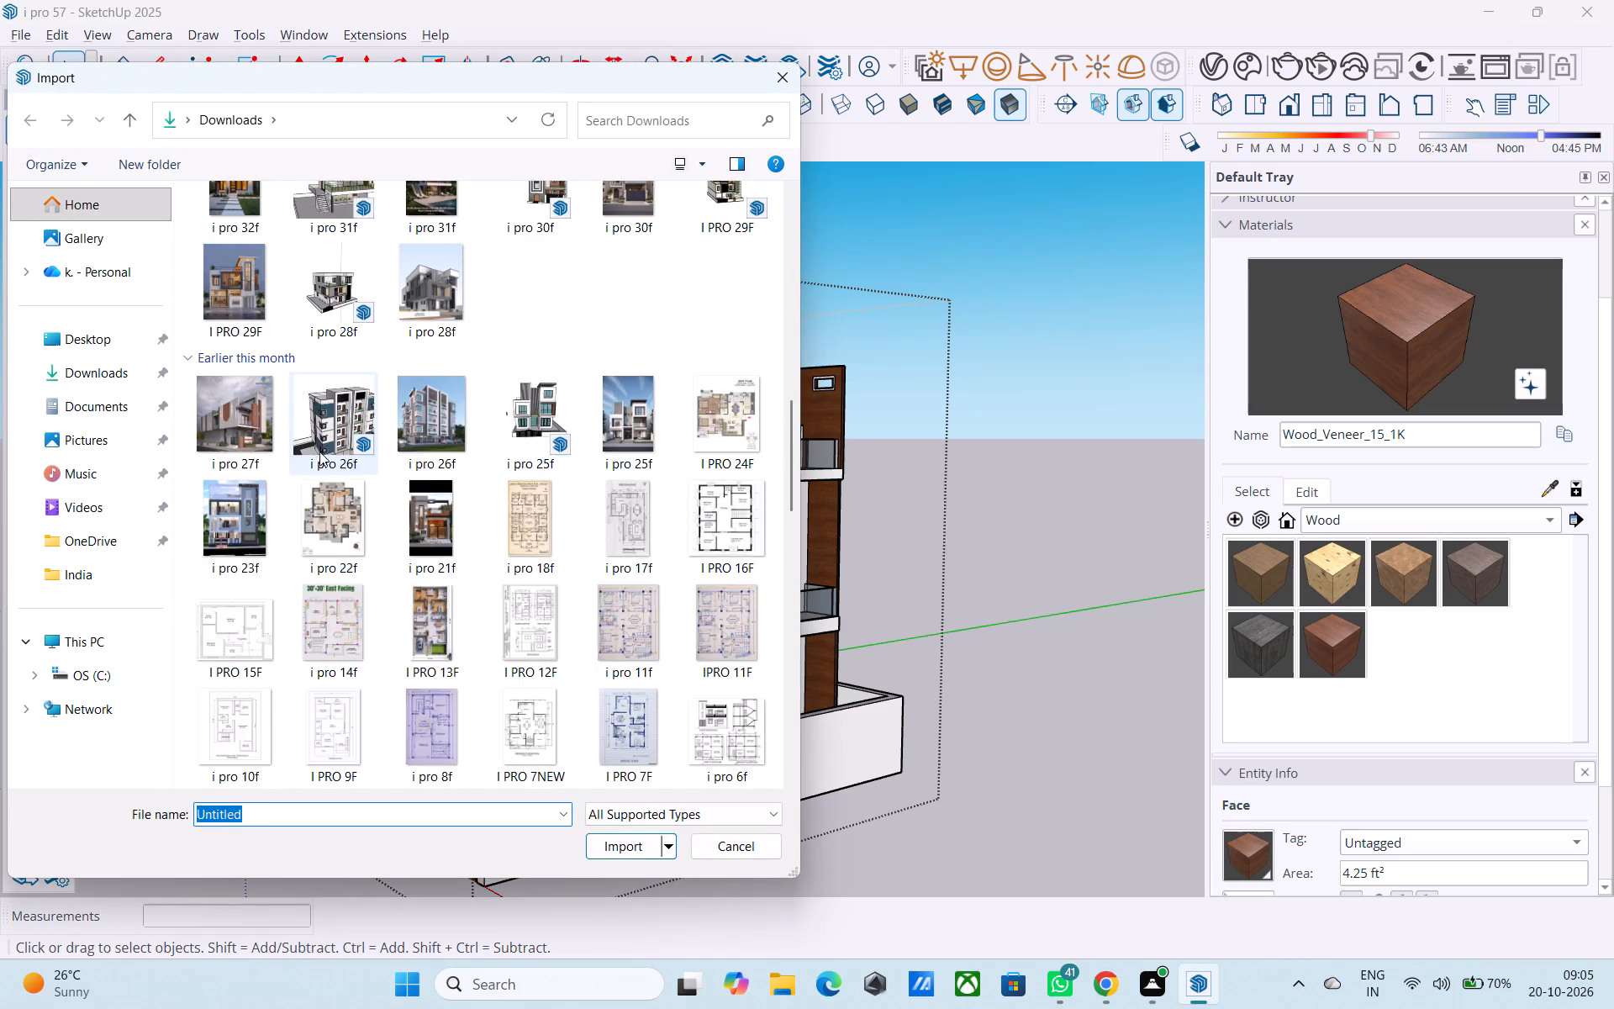
pyautogui.scroll(-5, 319, 452)
pyautogui.scroll(3, 403, 420)
pyautogui.scroll(-2, 415, 419)
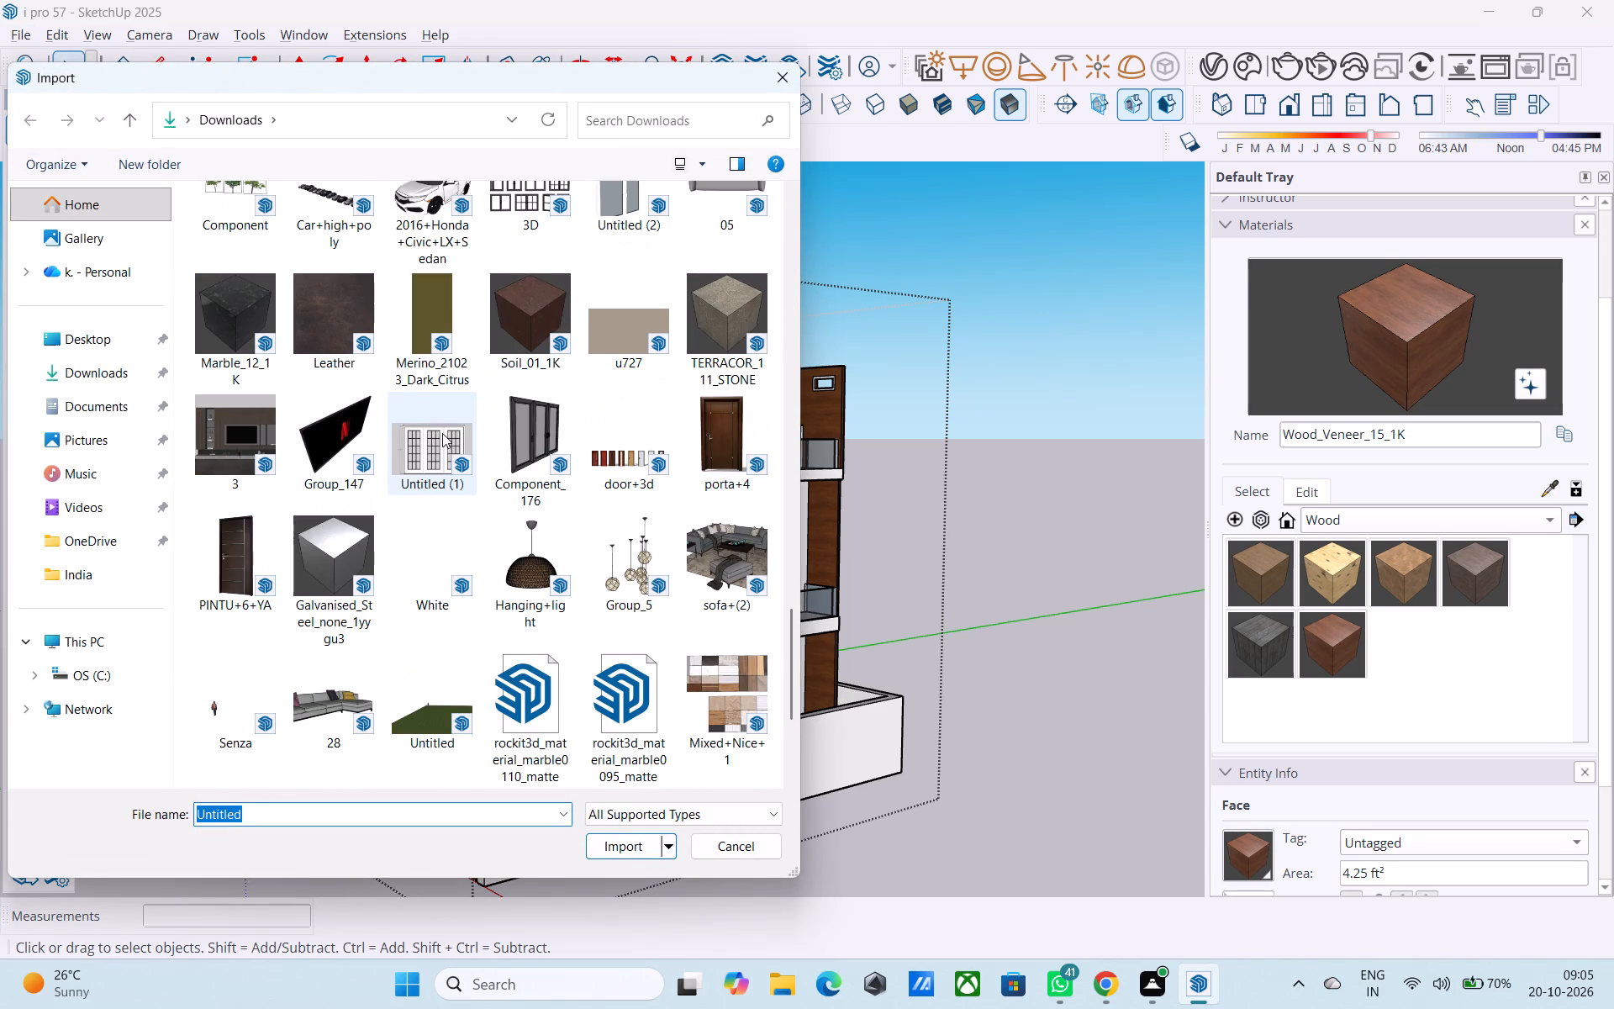
pyautogui.click(706, 444)
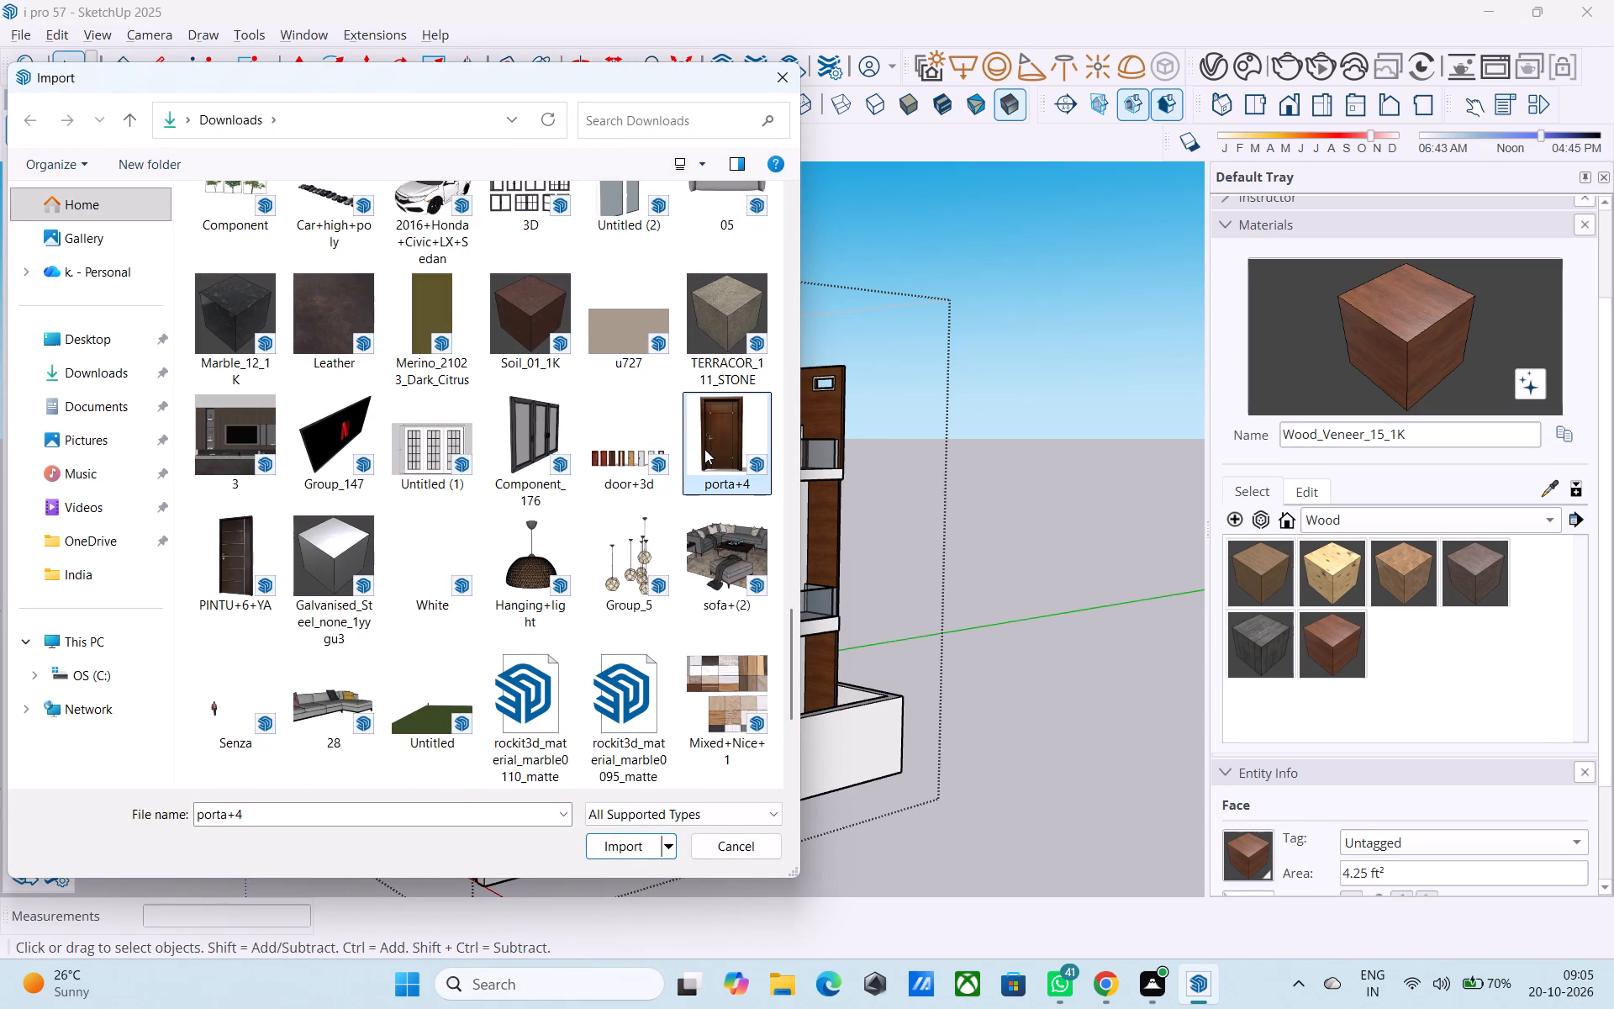
pyautogui.click(636, 851)
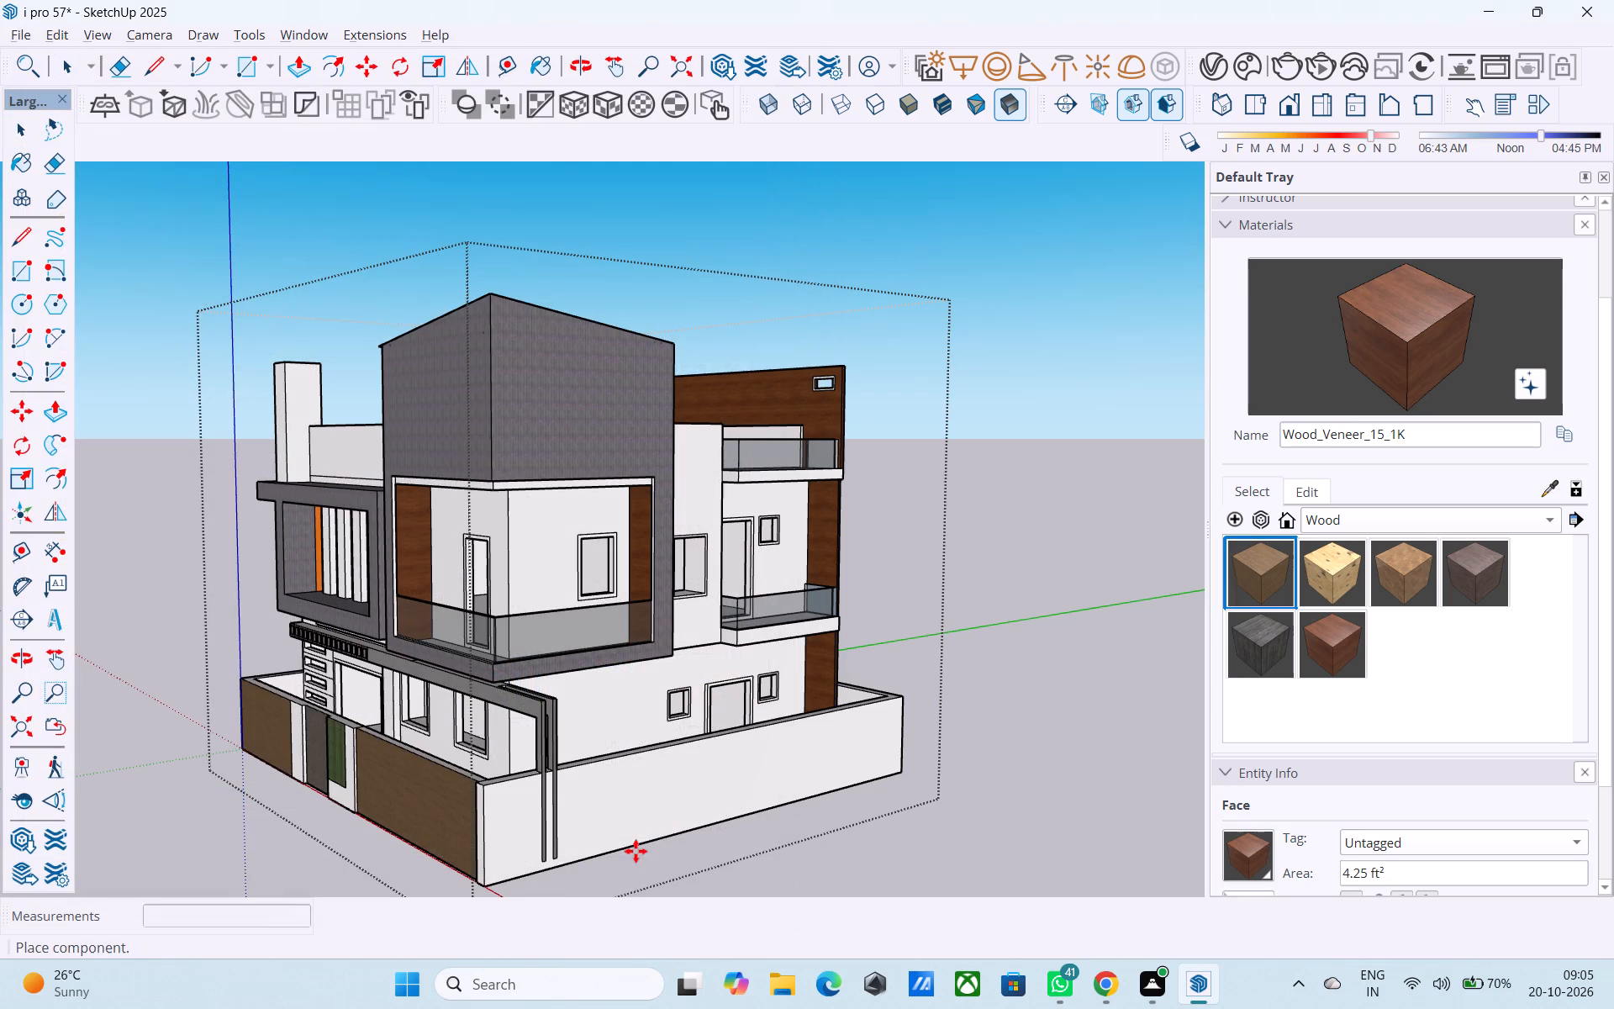
pyautogui.click(940, 802)
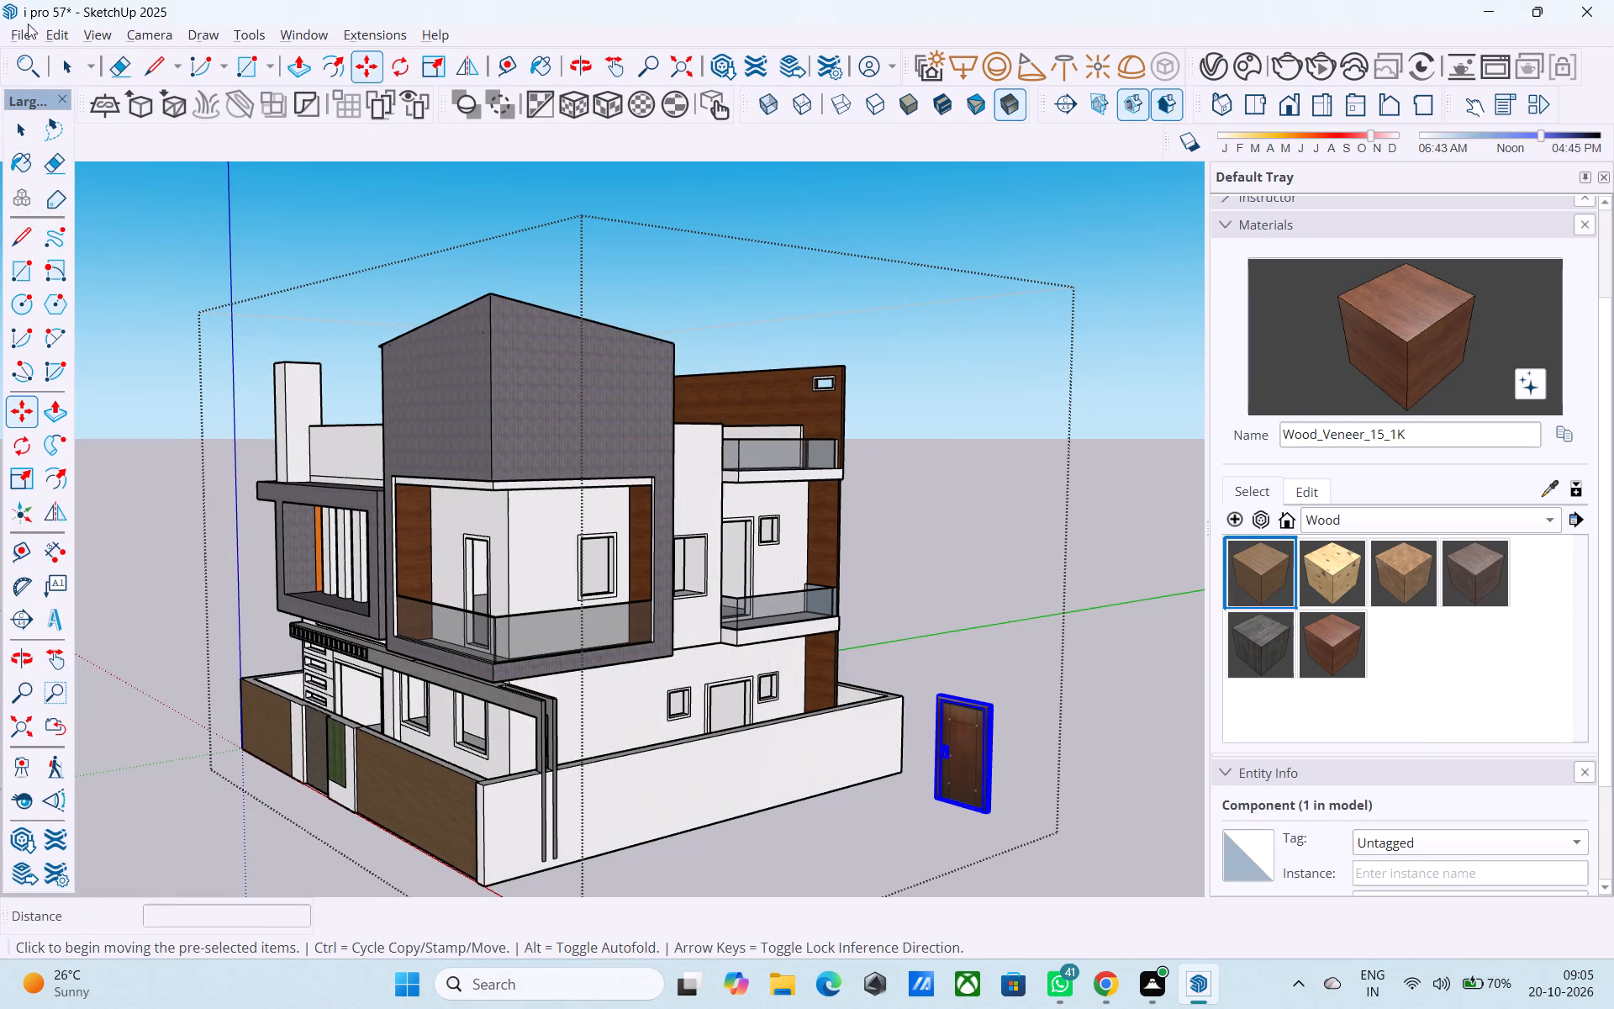
# Import the window collection named 3D from Downloads and place it on the ground near the wooden door.
pyautogui.click(15, 34)
pyautogui.click(122, 330)
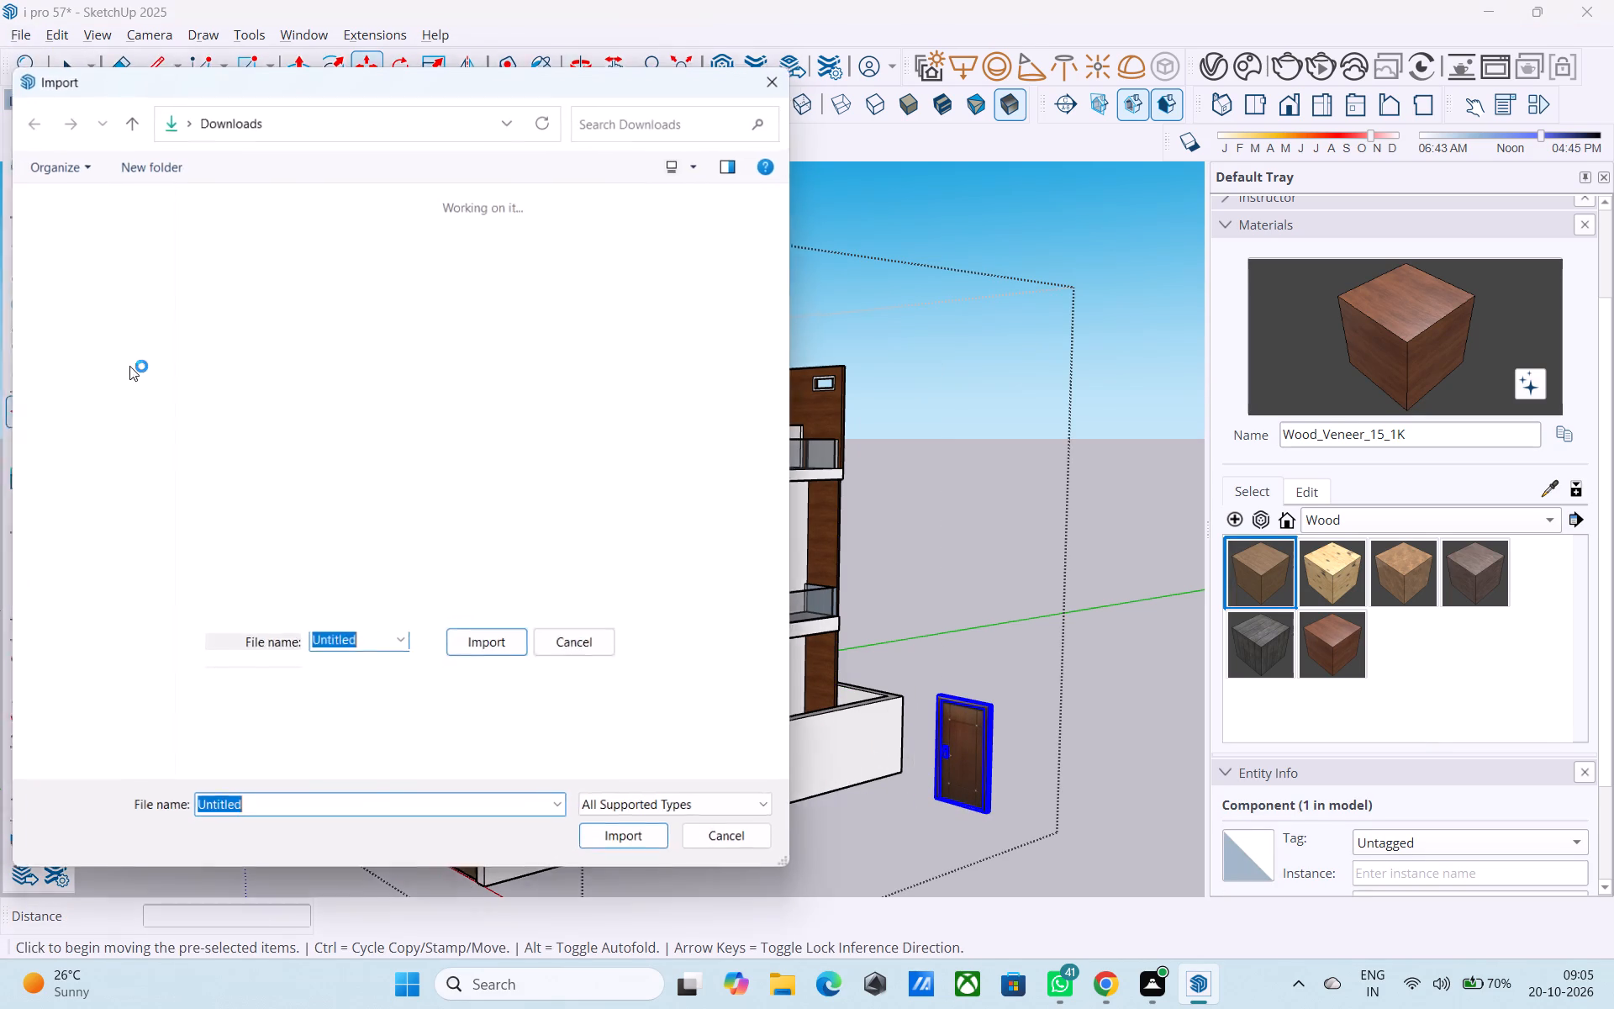
pyautogui.scroll(-5, 392, 452)
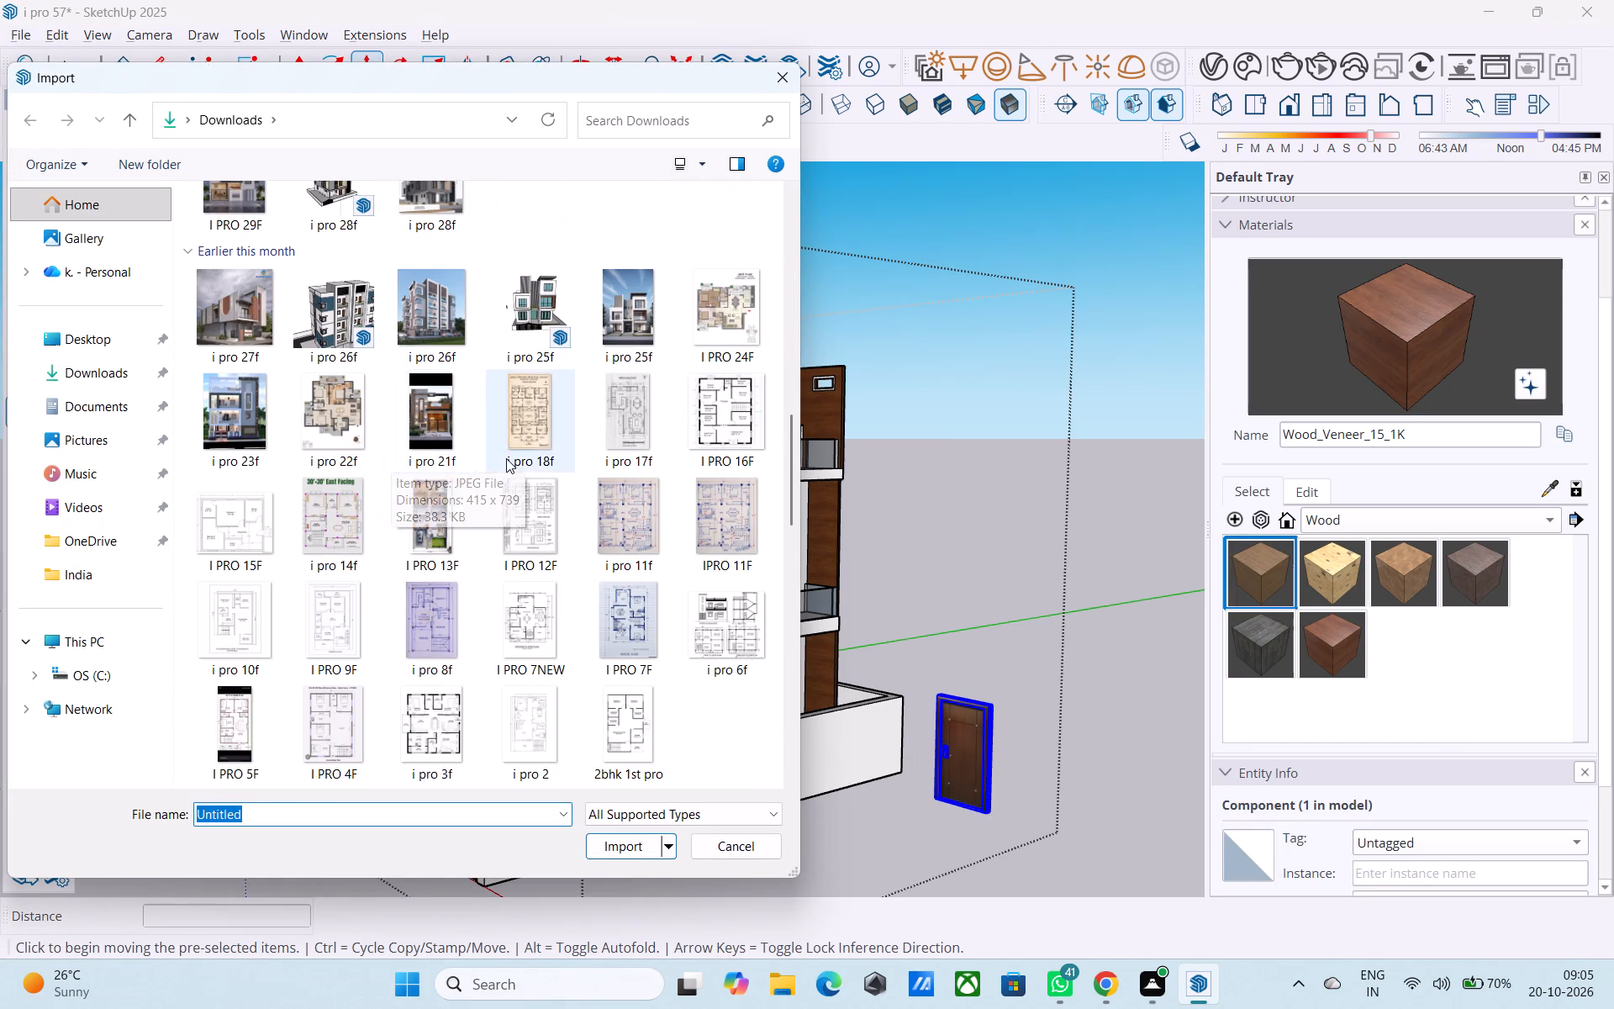
pyautogui.scroll(-4, 505, 459)
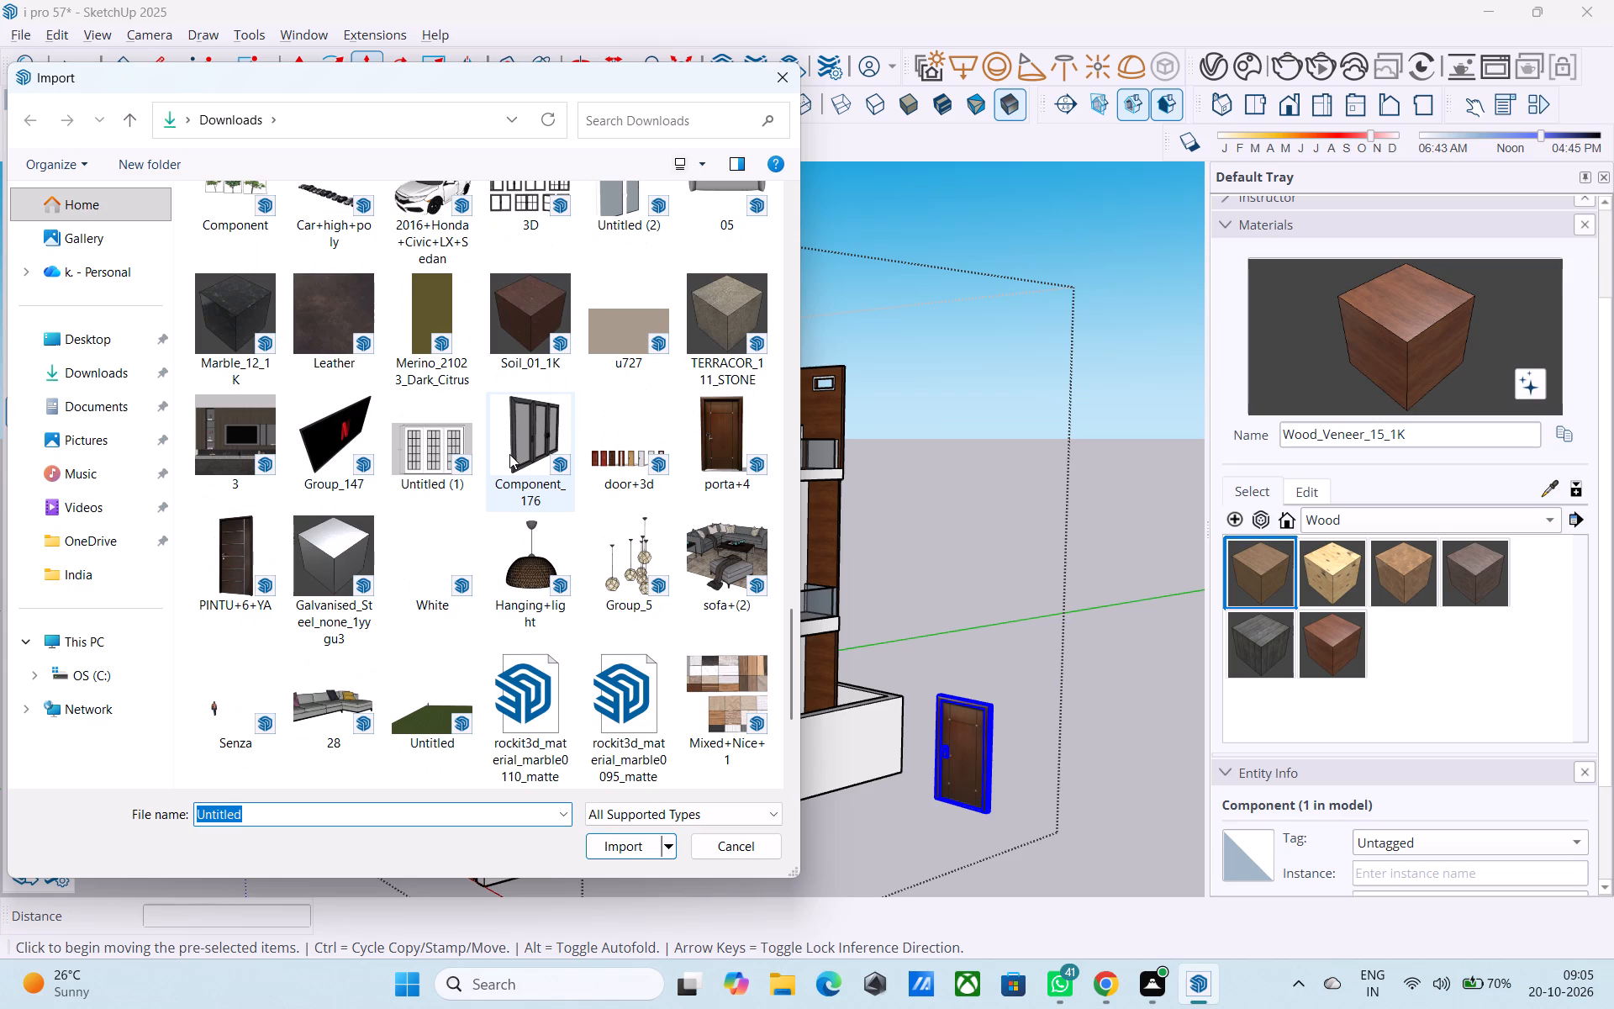
pyautogui.scroll(1, 553, 358)
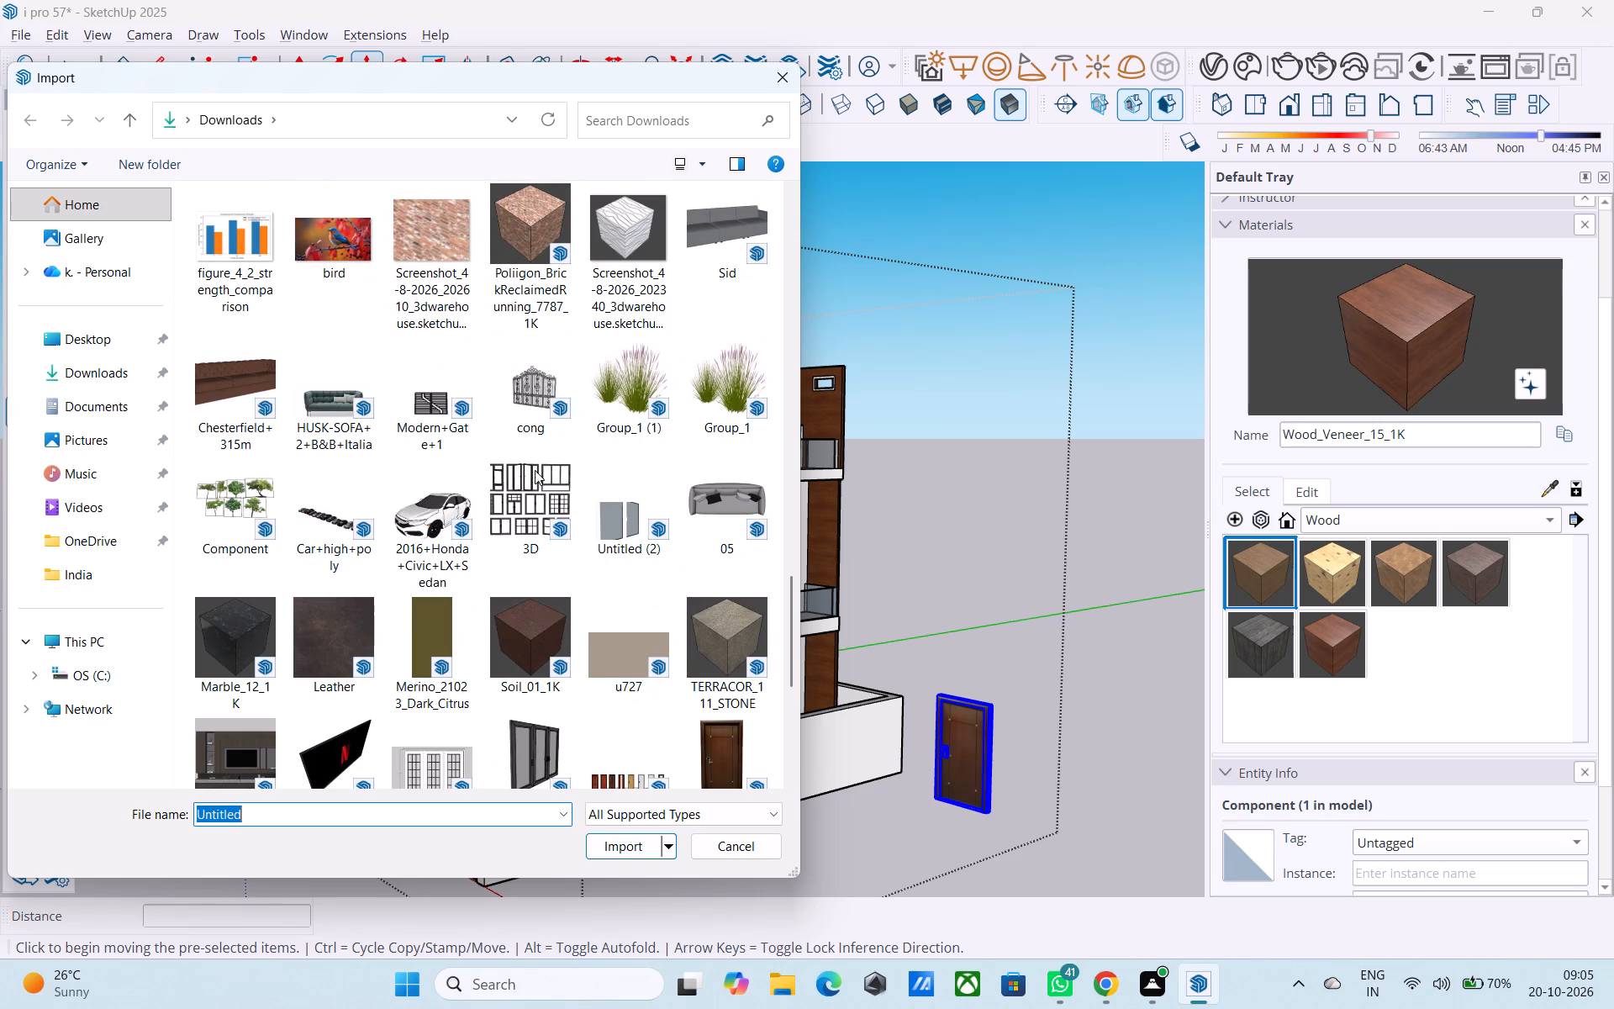
pyautogui.click(533, 475)
pyautogui.click(627, 842)
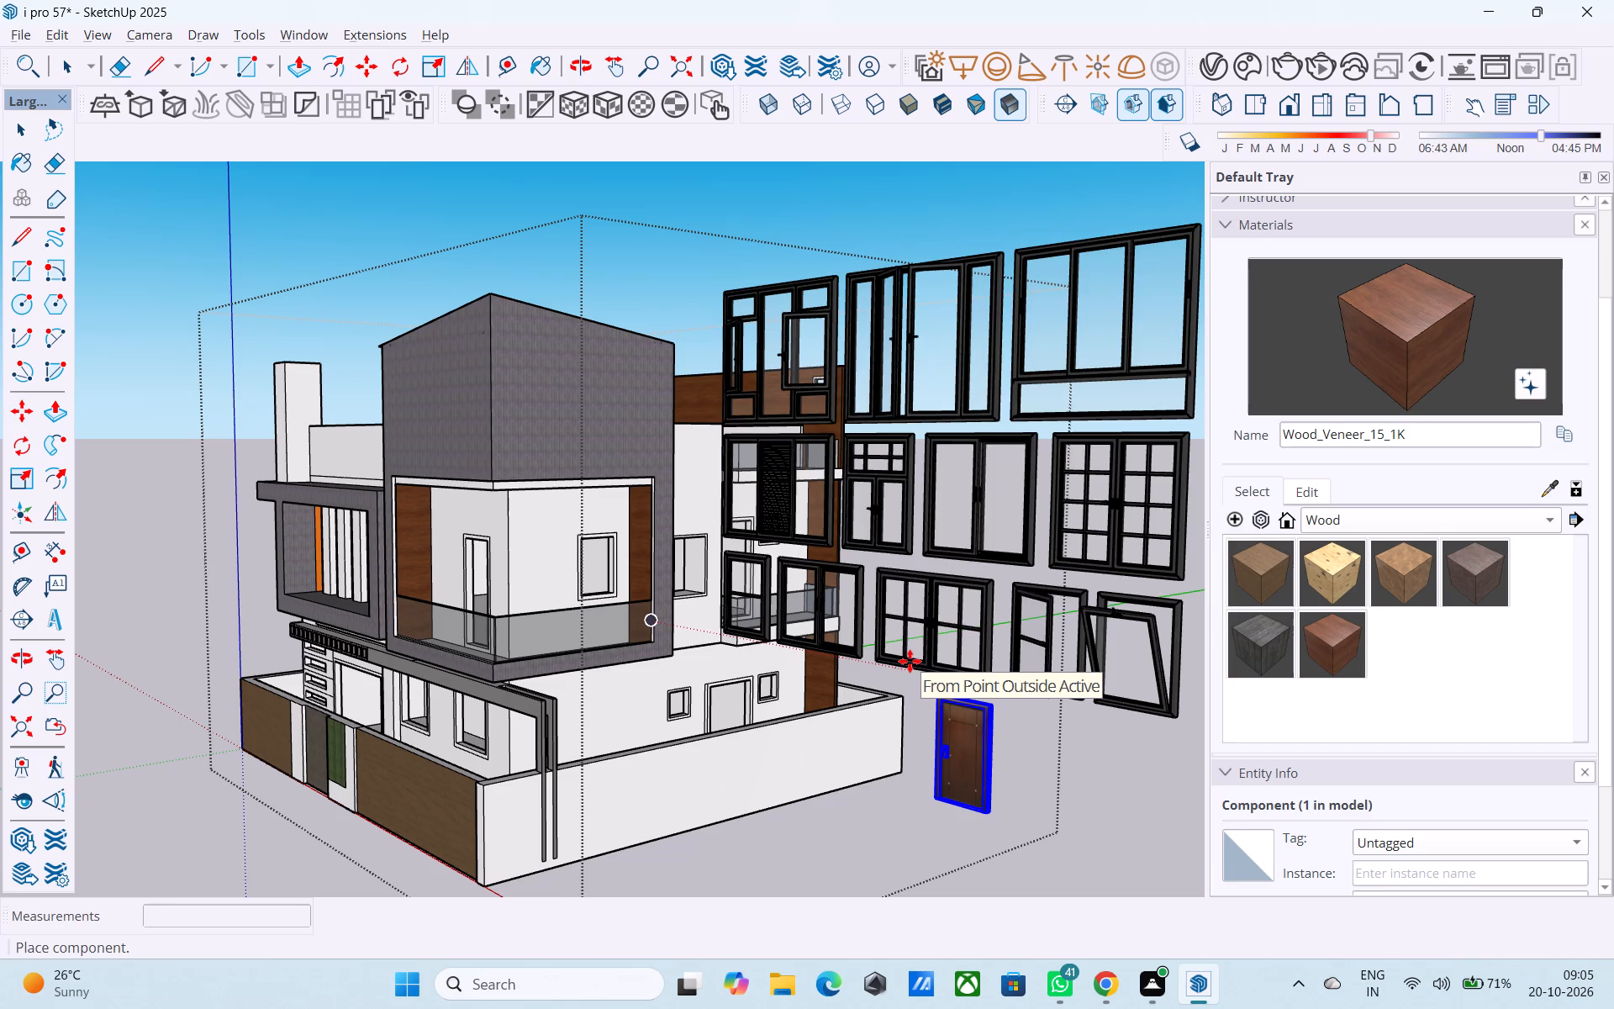
pyautogui.scroll(-8, 747, 562)
pyautogui.scroll(2, 858, 700)
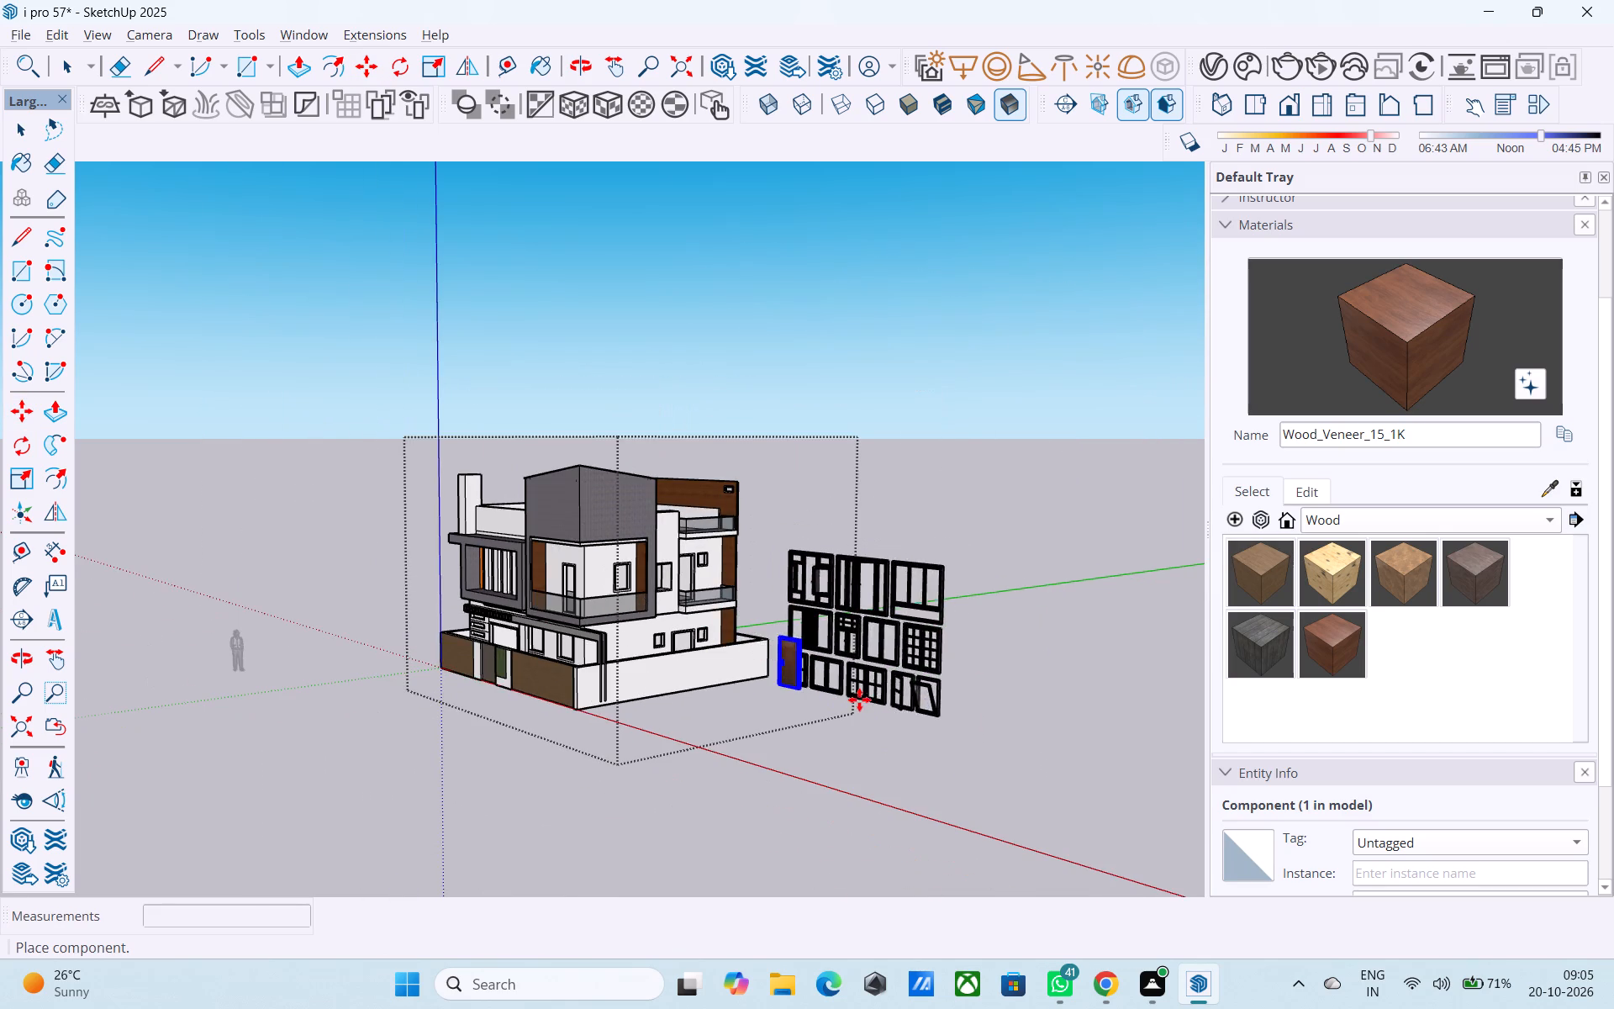
pyautogui.click(875, 698)
# Explode the imported window collection component.
pyautogui.scroll(8, 827, 602)
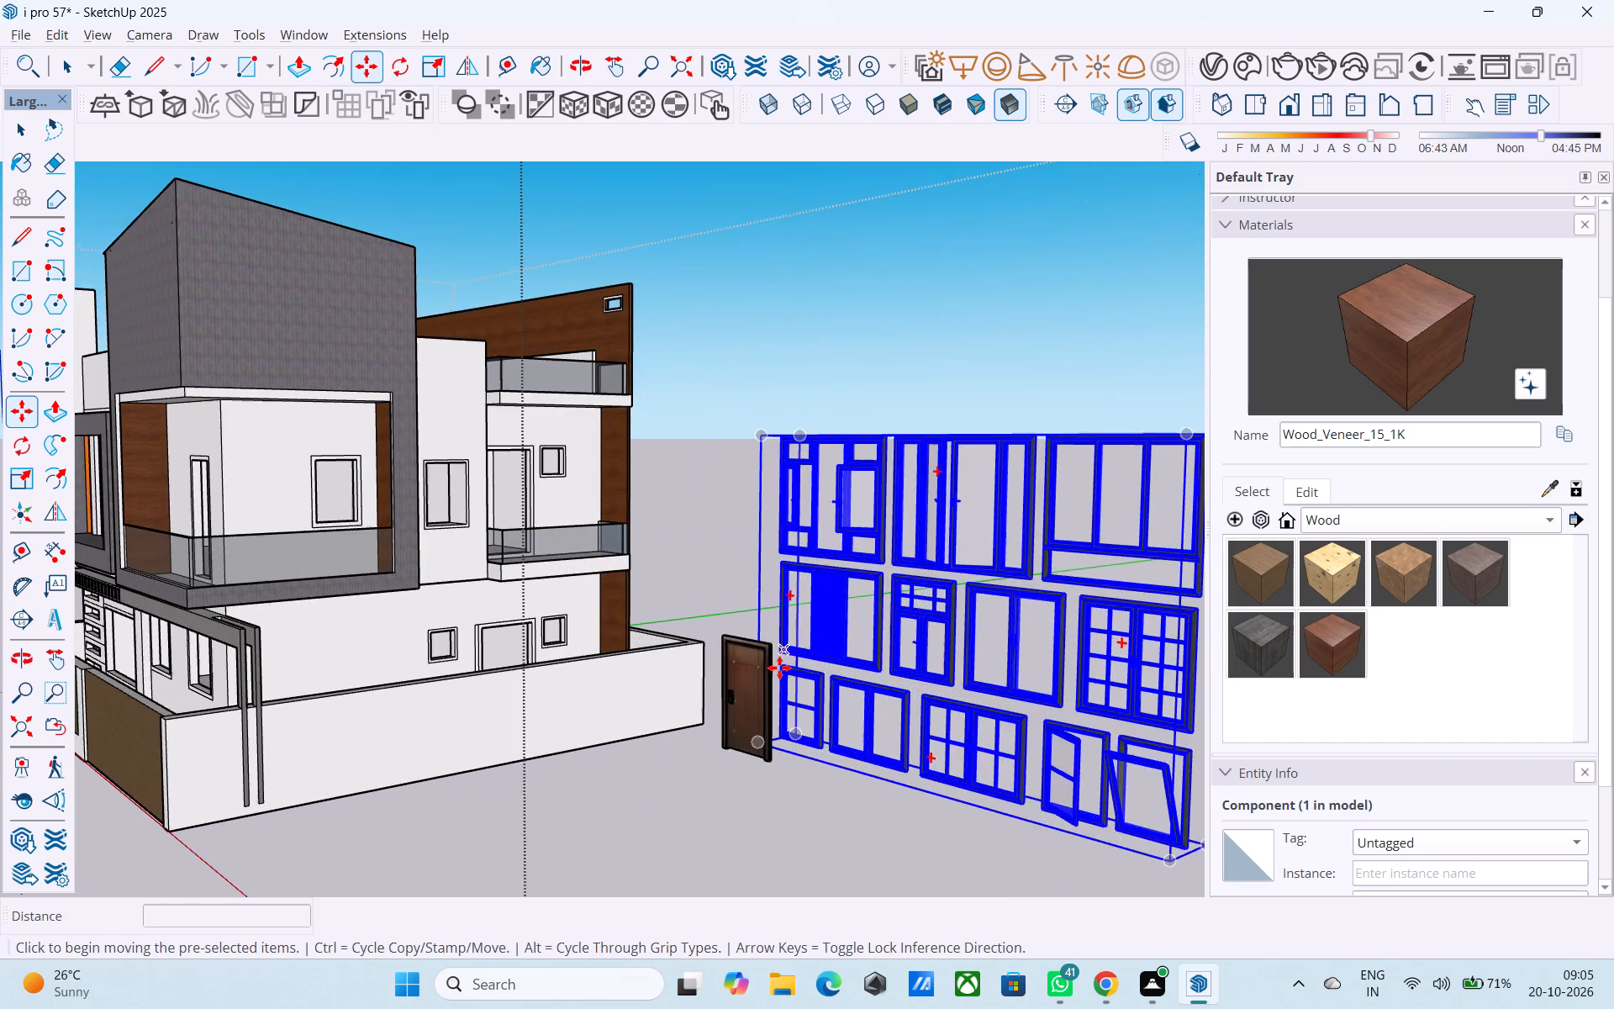
pyautogui.scroll(-5, 785, 629)
pyautogui.moveTo(757, 568); pyautogui.dragTo(666, 543, button='middle')
pyautogui.moveTo(676, 546); pyautogui.dragTo(631, 515, button='middle')
pyautogui.scroll(-5, 647, 518)
pyautogui.moveTo(662, 539); pyautogui.dragTo(658, 577, button='middle')
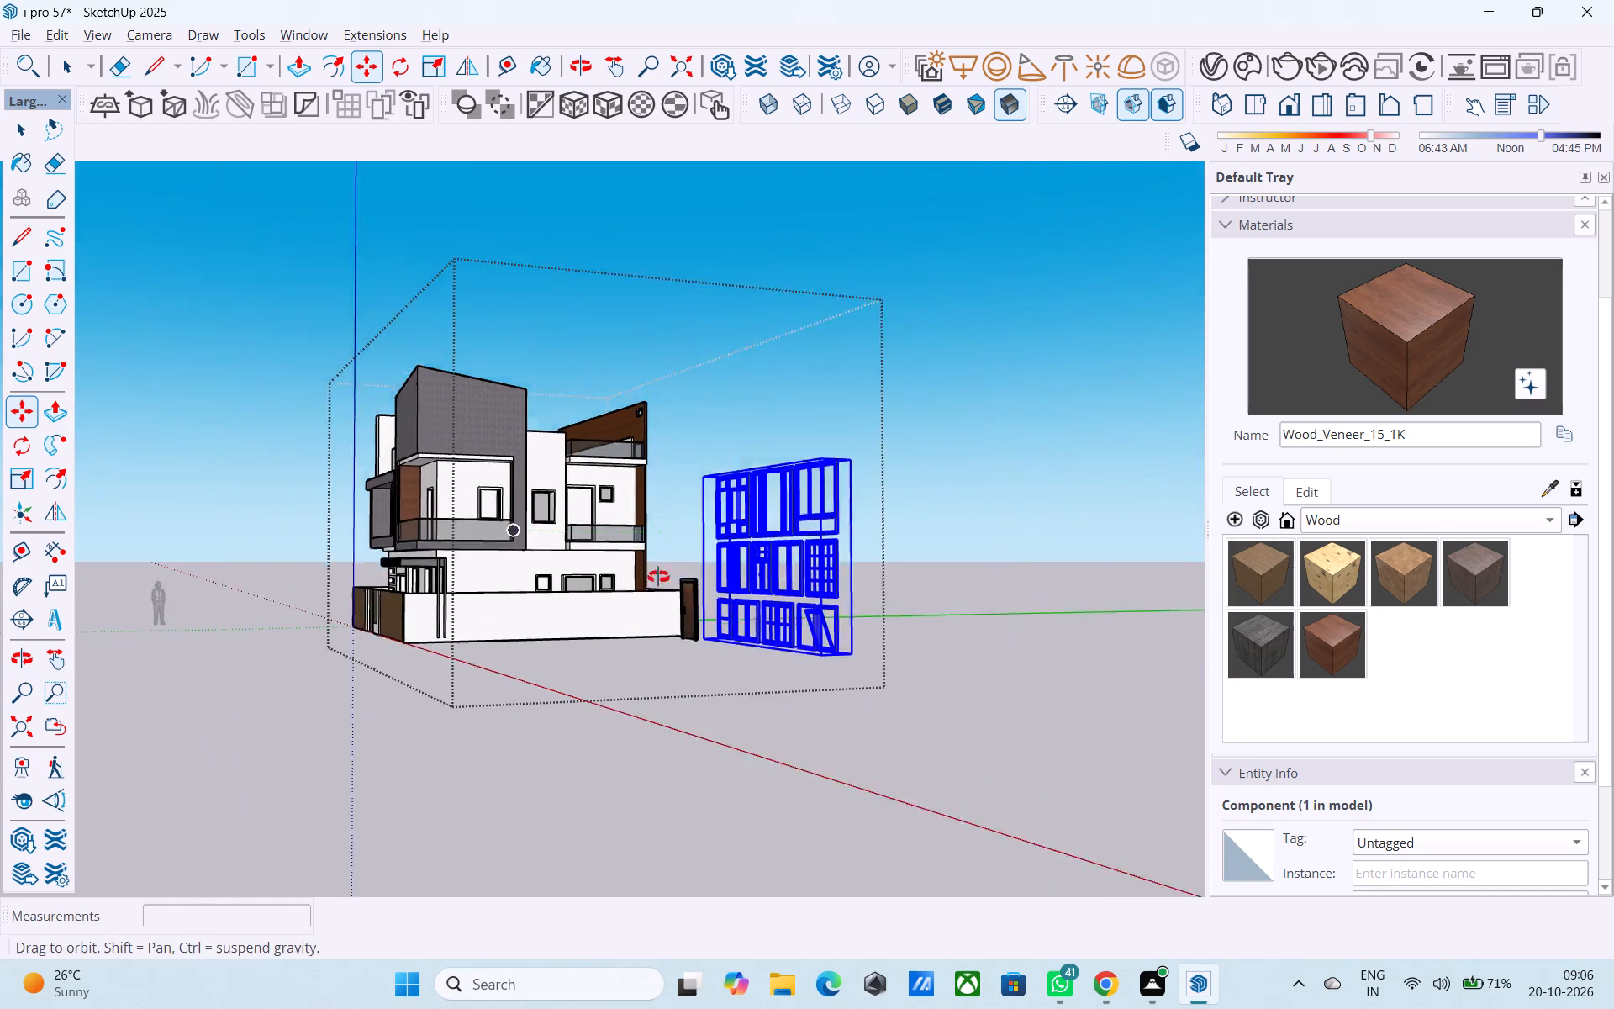
pyautogui.moveTo(658, 577); pyautogui.dragTo(643, 695, button='middle')
pyautogui.scroll(10, 649, 699)
pyautogui.press('space')
pyautogui.scroll(-4, 714, 564)
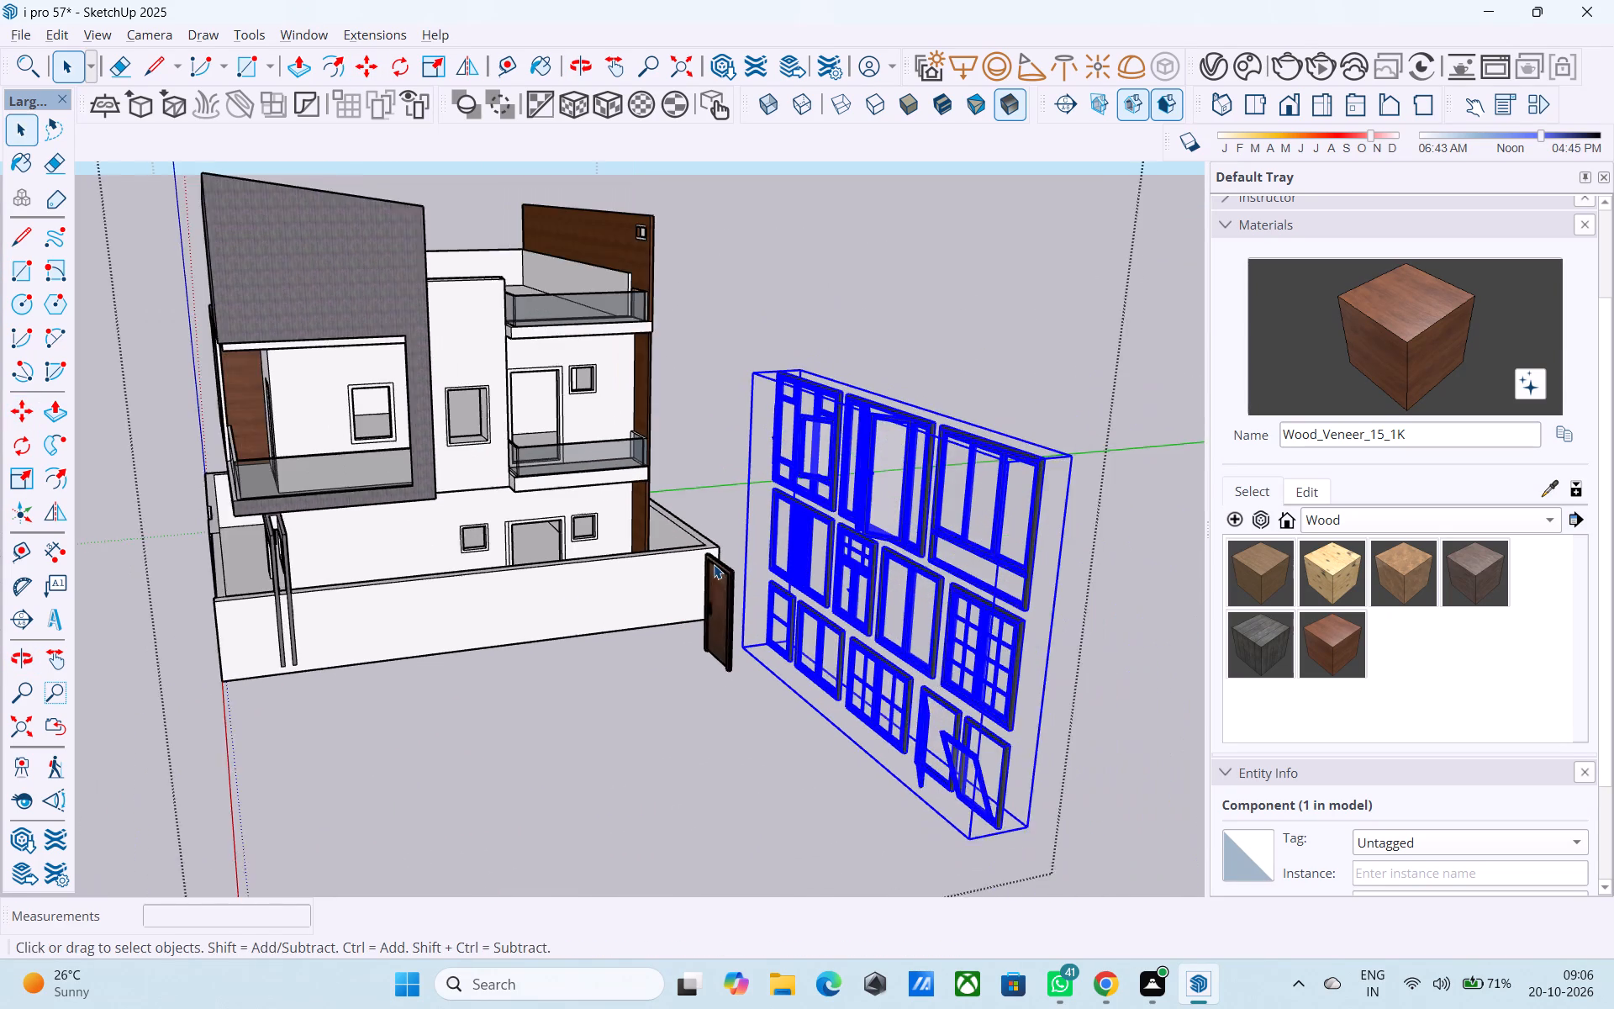
pyautogui.moveTo(709, 561); pyautogui.dragTo(688, 545, button='middle')
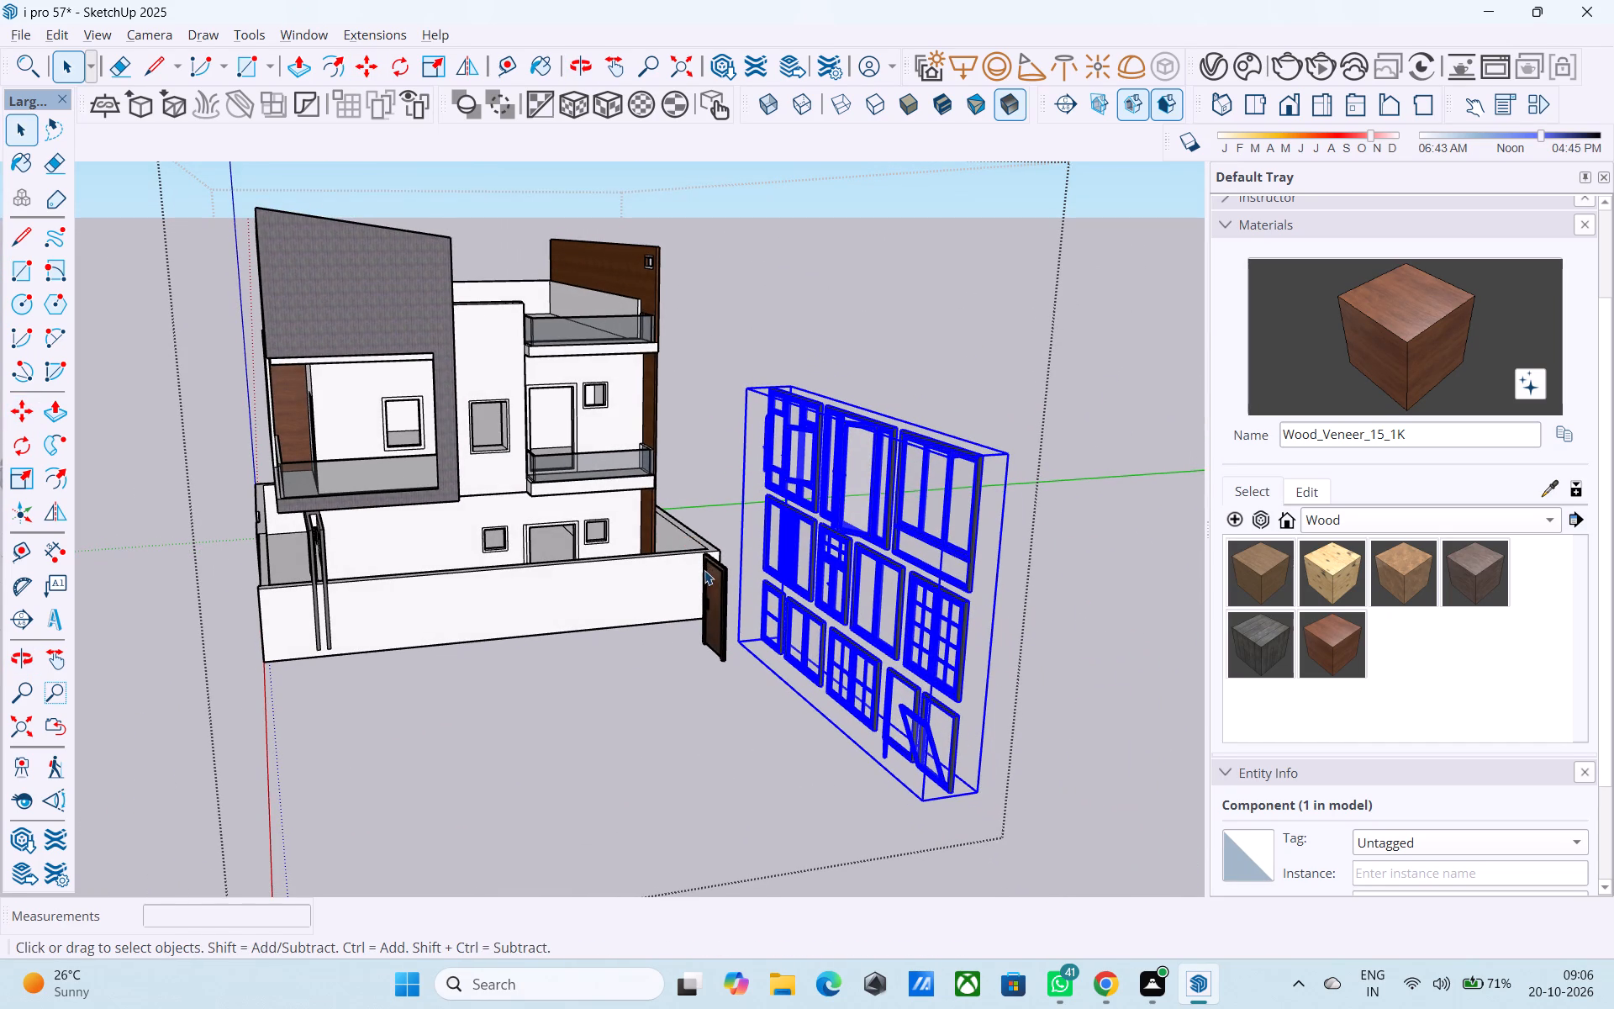
pyautogui.moveTo(704, 572); pyautogui.dragTo(701, 555, button='middle')
pyautogui.moveTo(837, 593); pyautogui.dragTo(886, 581, button='middle')
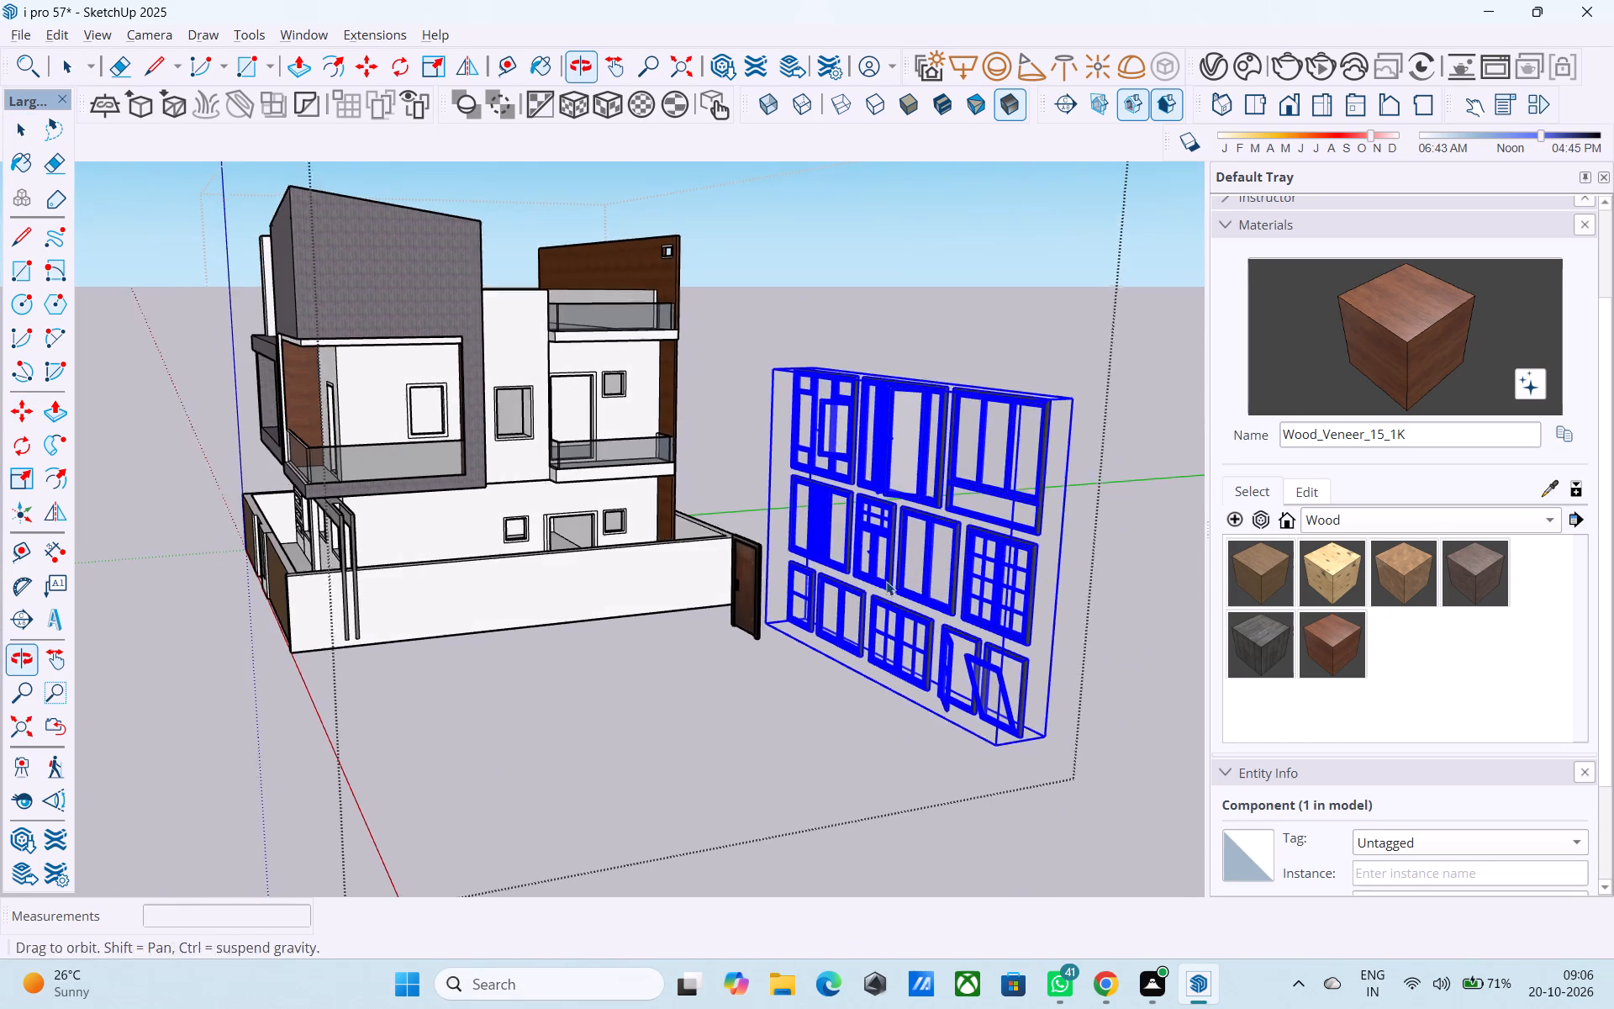
pyautogui.moveTo(886, 581); pyautogui.dragTo(886, 582, button='middle')
pyautogui.click(948, 563)
pyautogui.rightClick(949, 563)
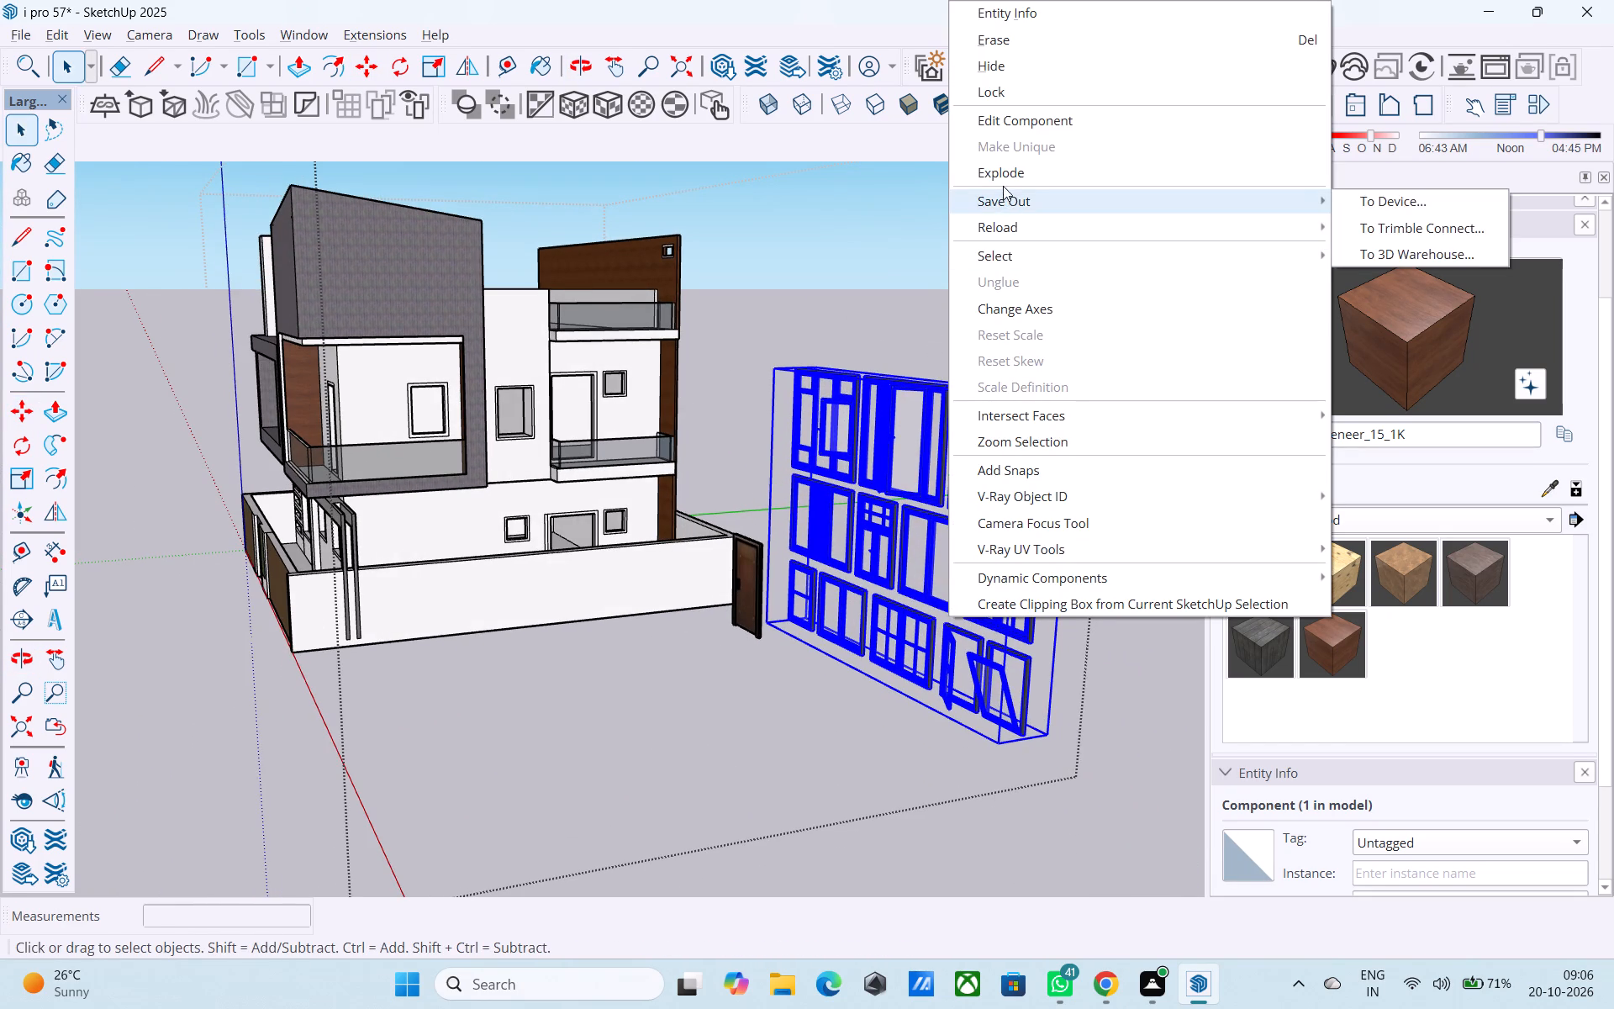
pyautogui.click(1003, 179)
# Explode the window collection's remaining nested component into separate window groups.
pyautogui.click(952, 436)
pyautogui.click(960, 298)
pyautogui.click(954, 454)
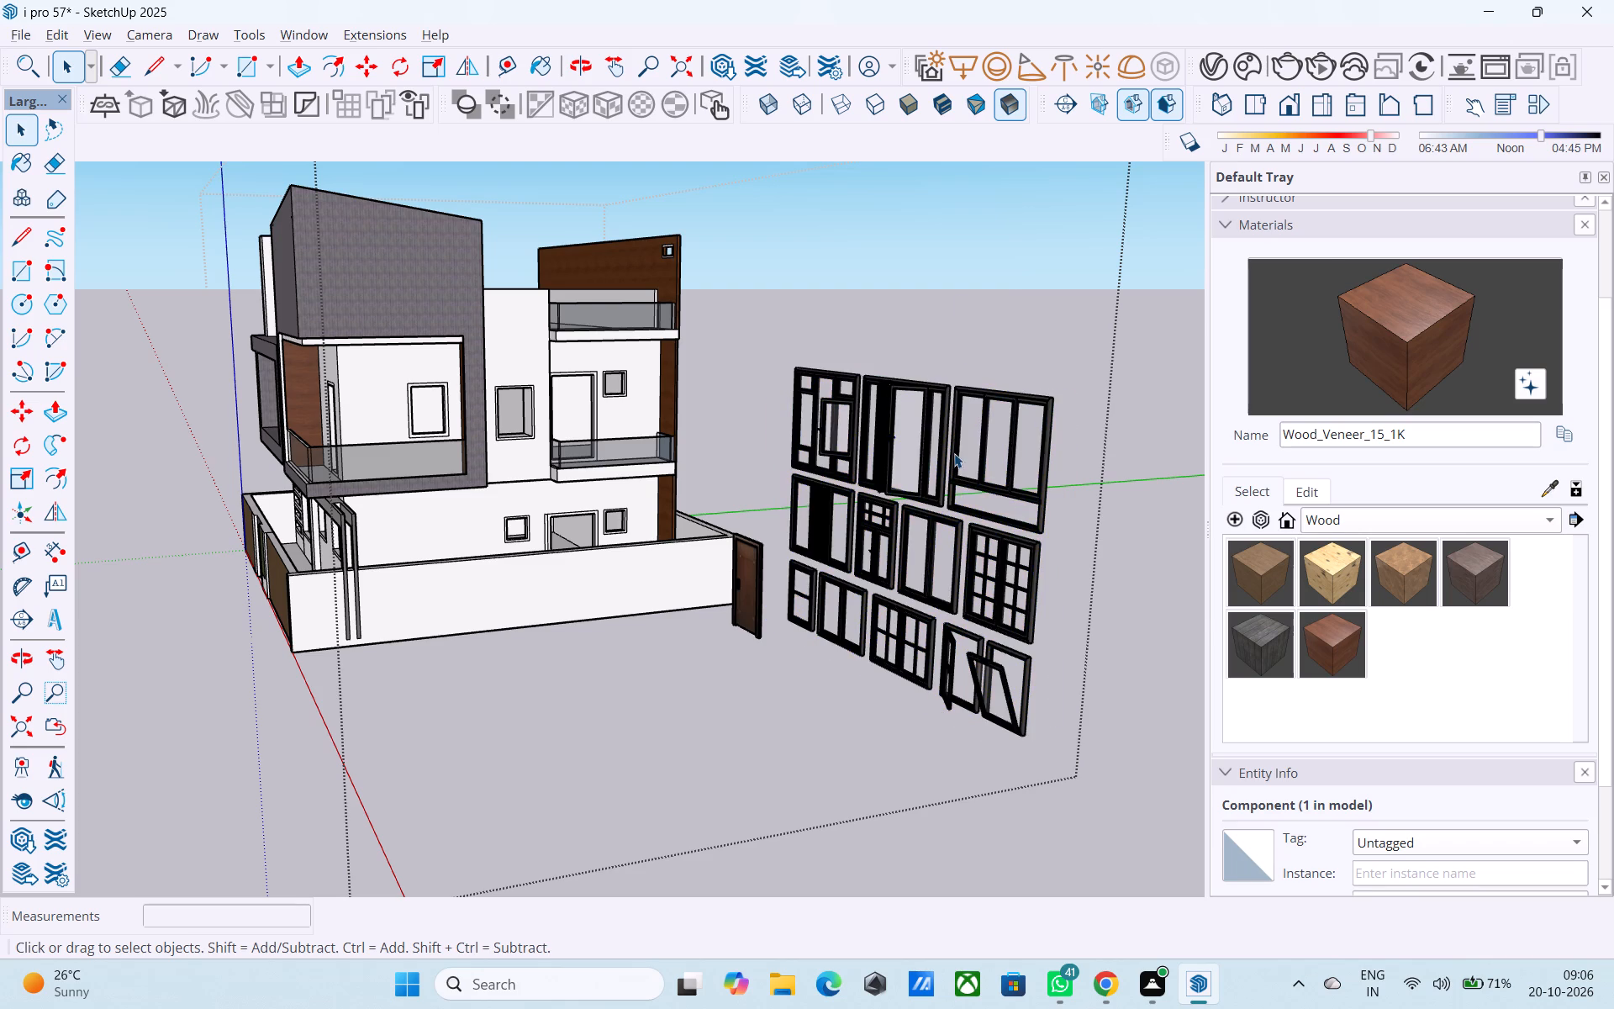
pyautogui.rightClick(953, 454)
pyautogui.click(1019, 172)
# Move the plain two-pane window from the collection's middle row out onto the open ground in front.
pyautogui.scroll(3, 962, 404)
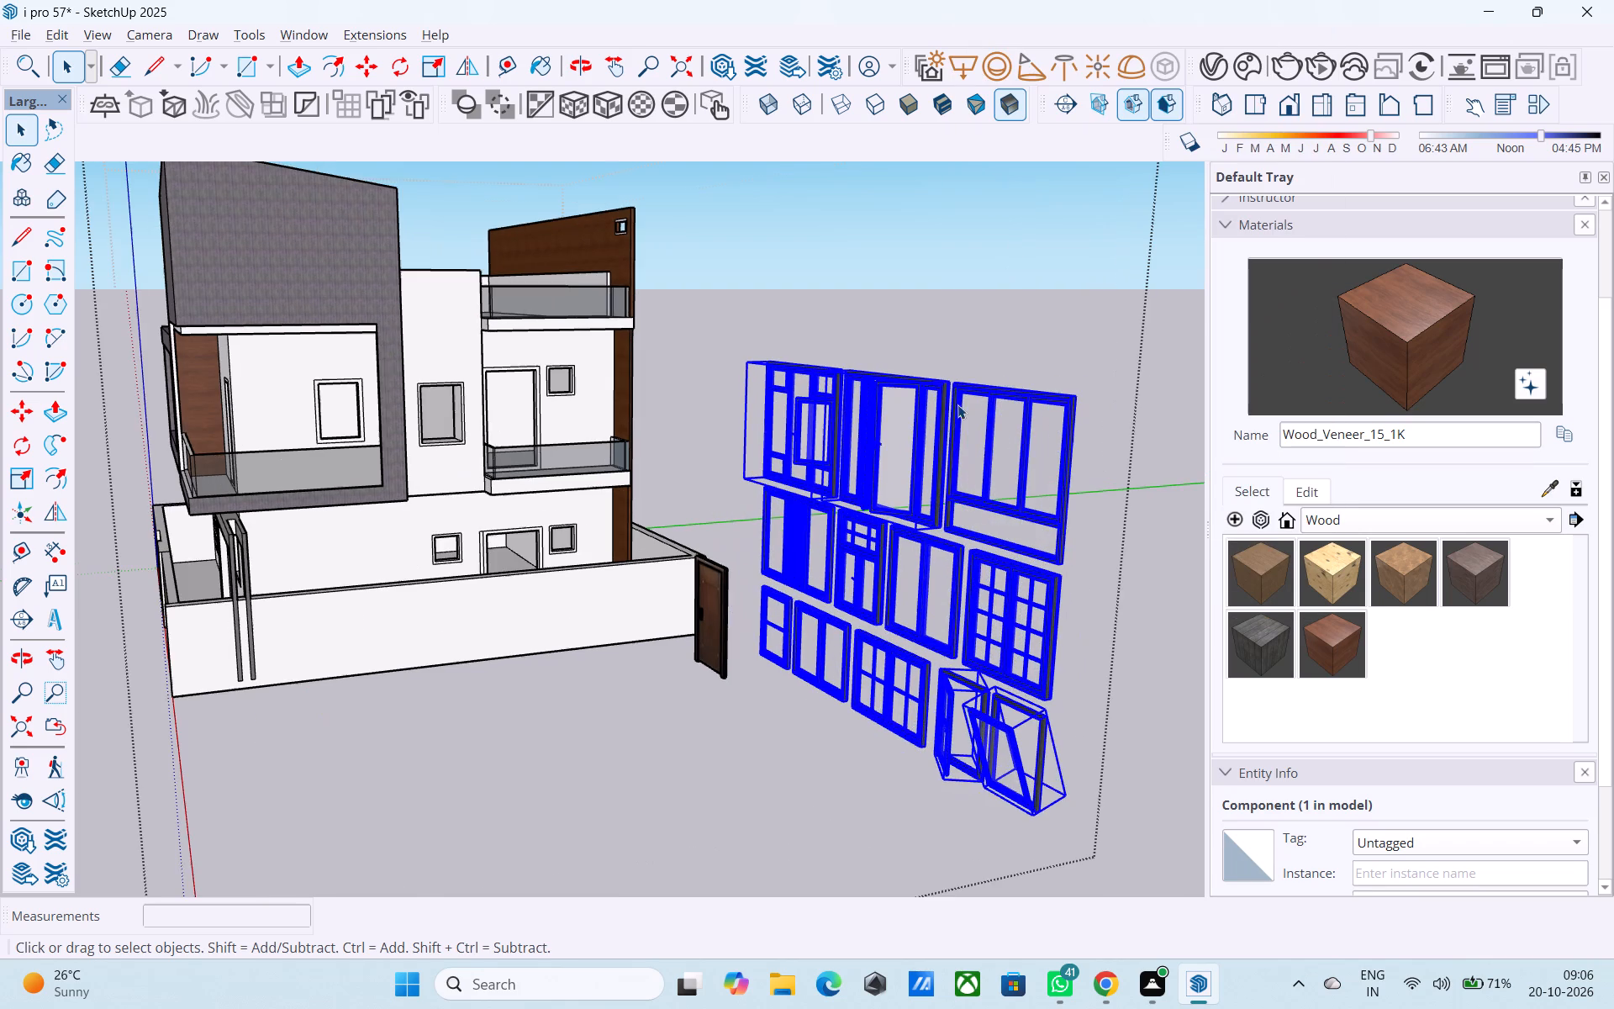
pyautogui.moveTo(952, 411); pyautogui.dragTo(989, 367, button='middle')
pyautogui.click(963, 502)
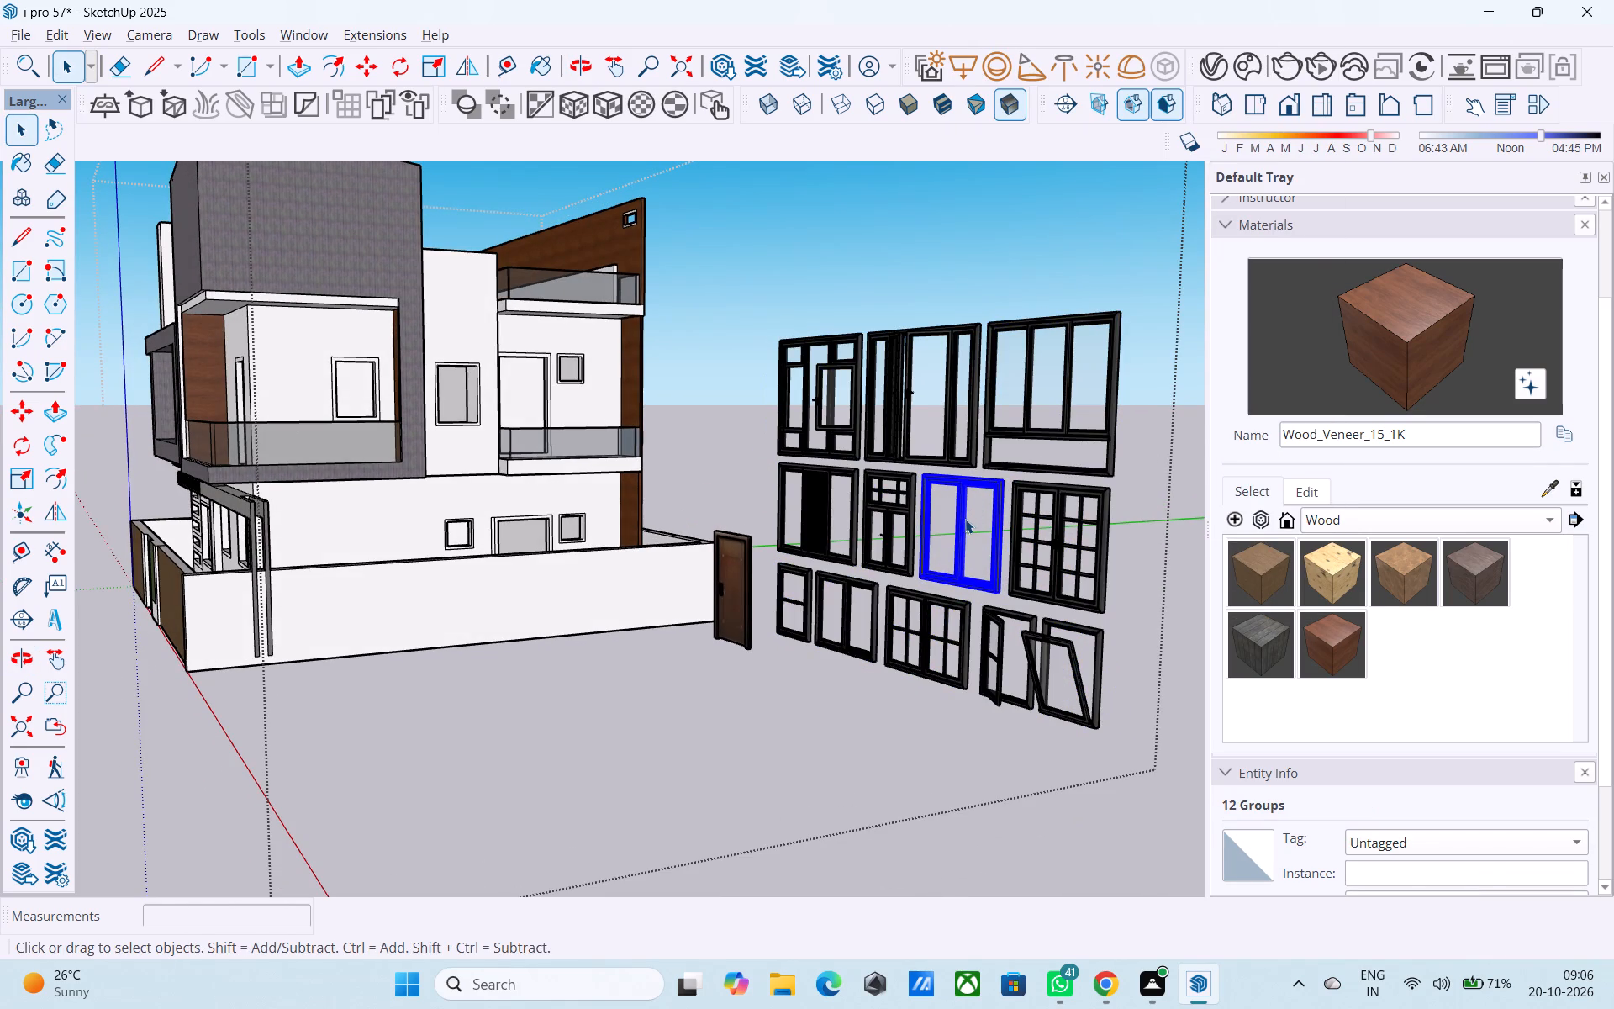
pyautogui.press('m')
pyautogui.click(965, 519)
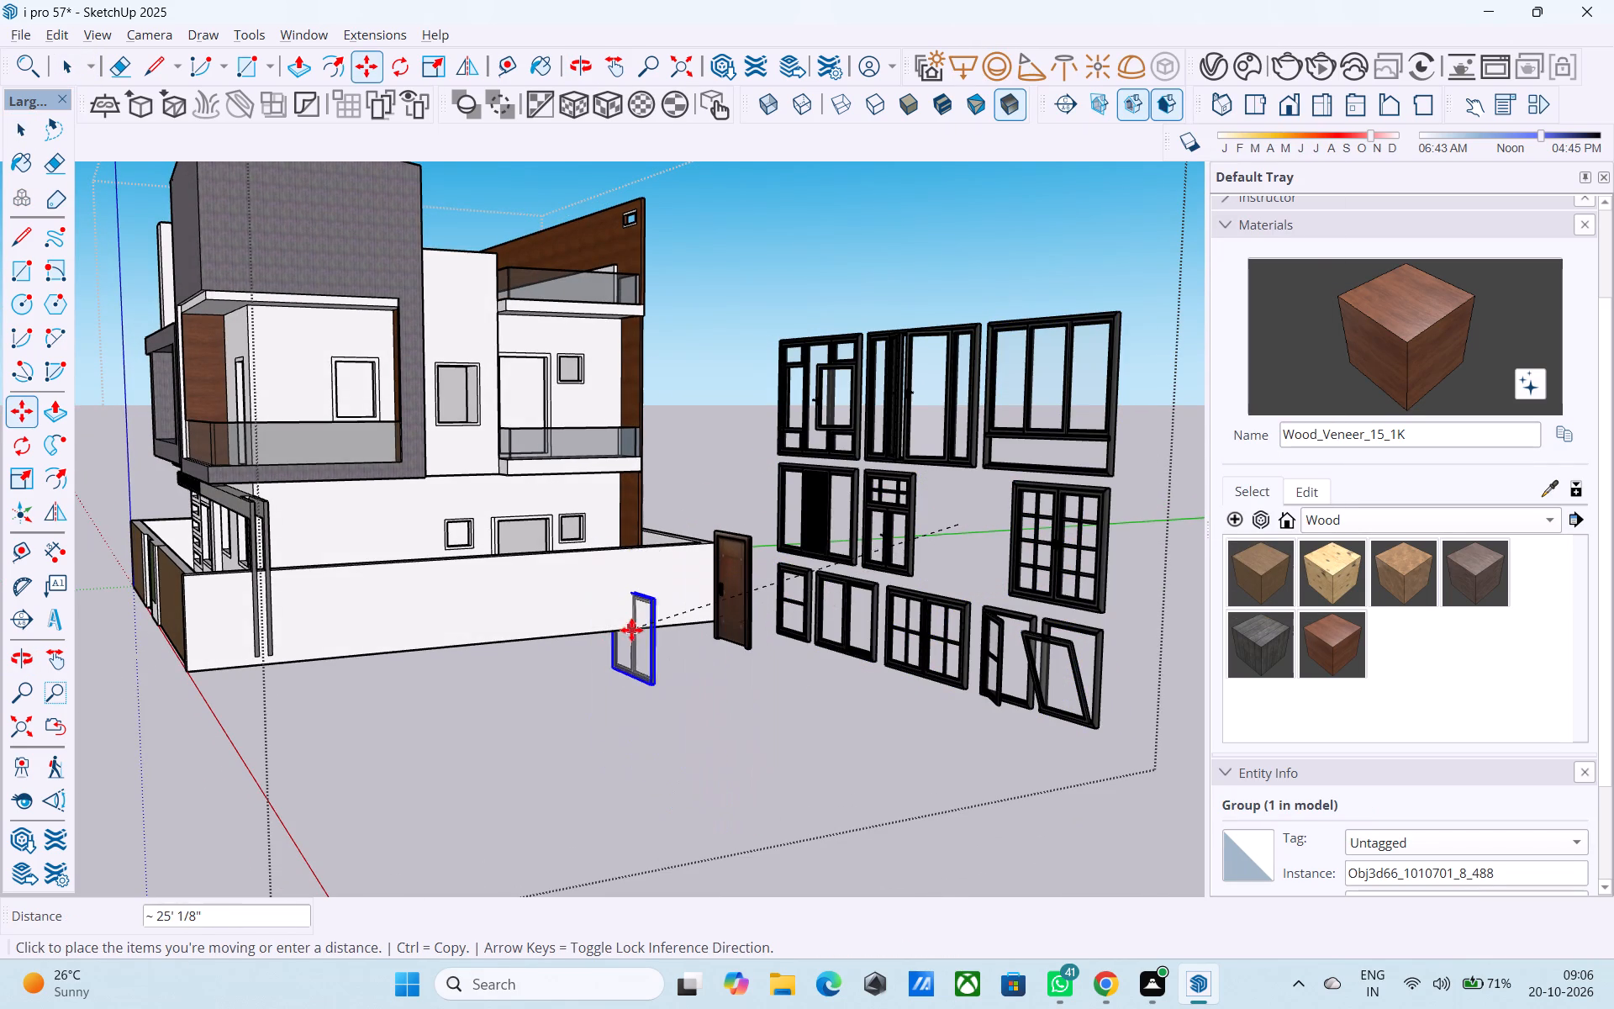
pyautogui.click(628, 674)
pyautogui.press('space')
# Delete all the remaining windows of the collection, keeping the separated two-pane window and the wooden door.
pyautogui.moveTo(864, 589); pyautogui.dragTo(906, 611, button='middle')
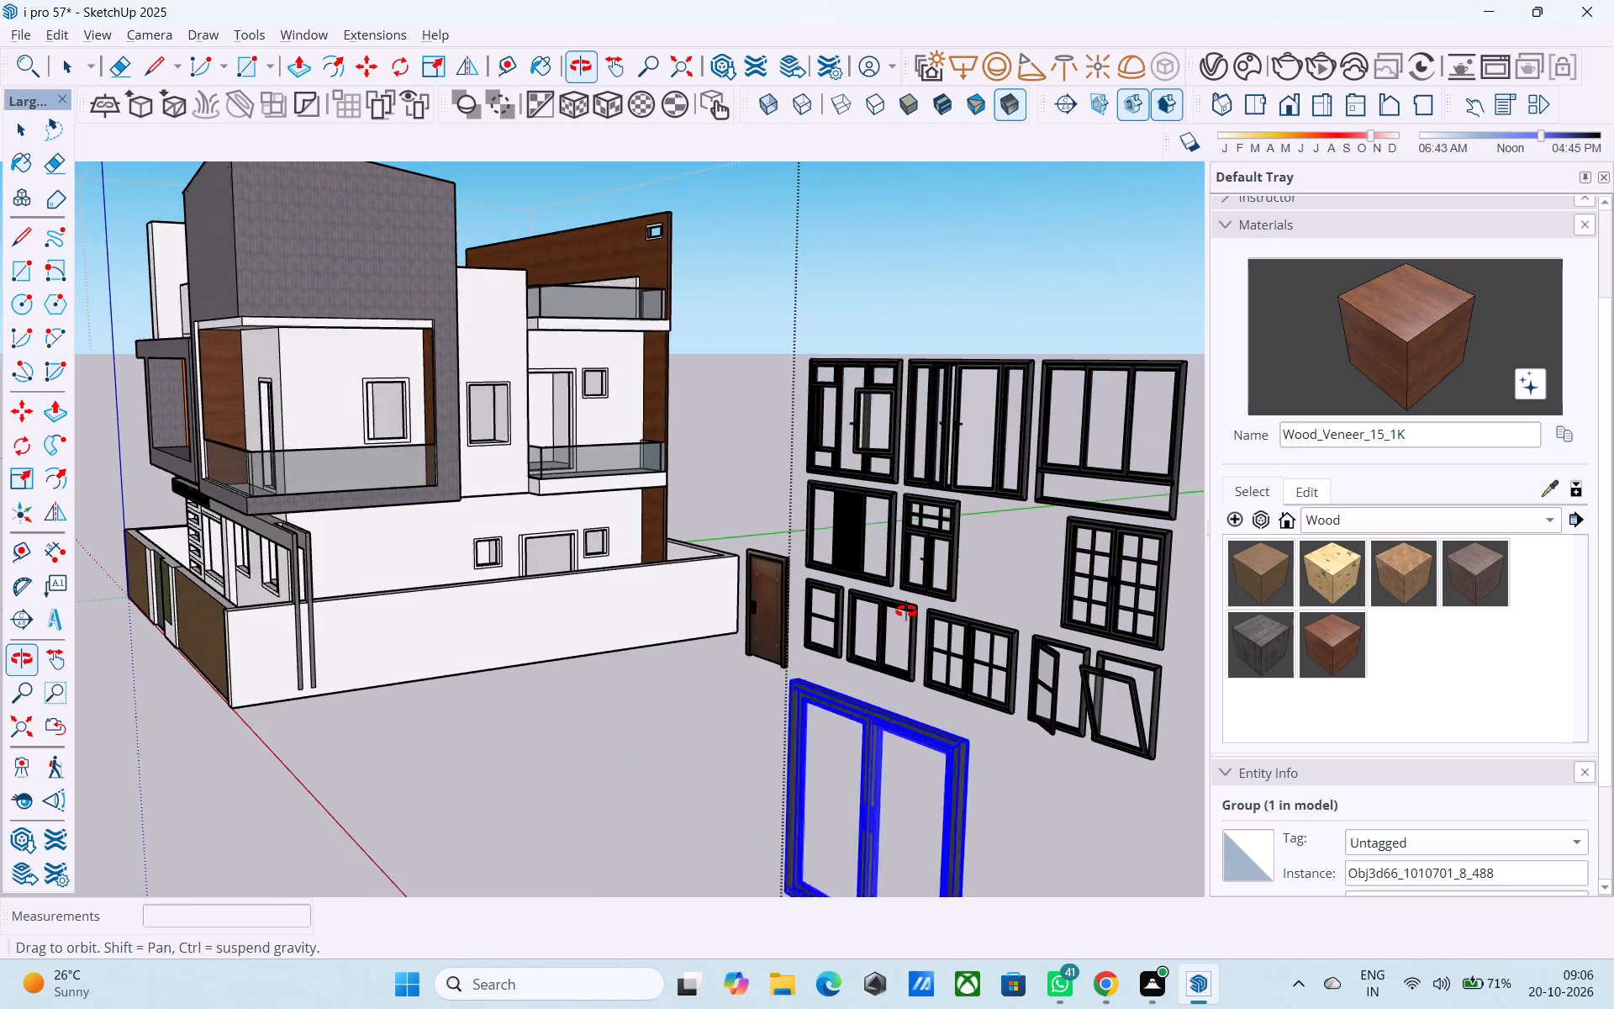
pyautogui.moveTo(906, 611); pyautogui.dragTo(906, 612, button='middle')
pyautogui.scroll(-7, 906, 621)
pyautogui.moveTo(819, 549); pyautogui.dragTo(907, 645, button='middle')
pyautogui.moveTo(1098, 717); pyautogui.dragTo(944, 405)
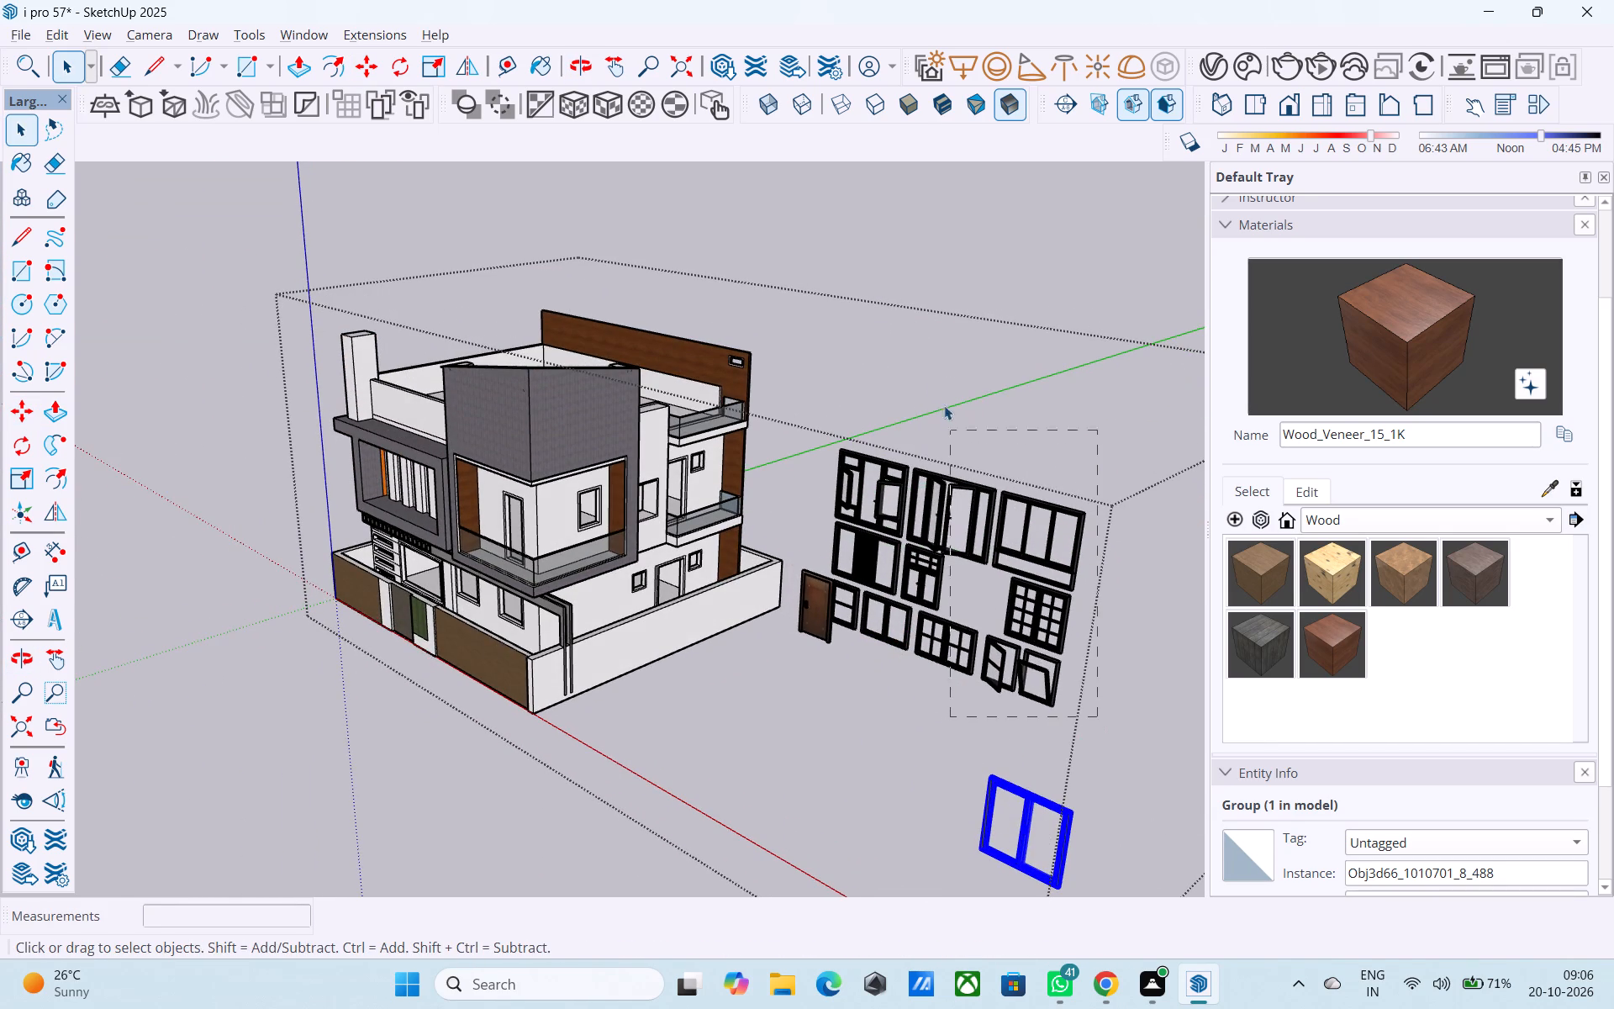
pyautogui.moveTo(944, 405); pyautogui.dragTo(849, 304)
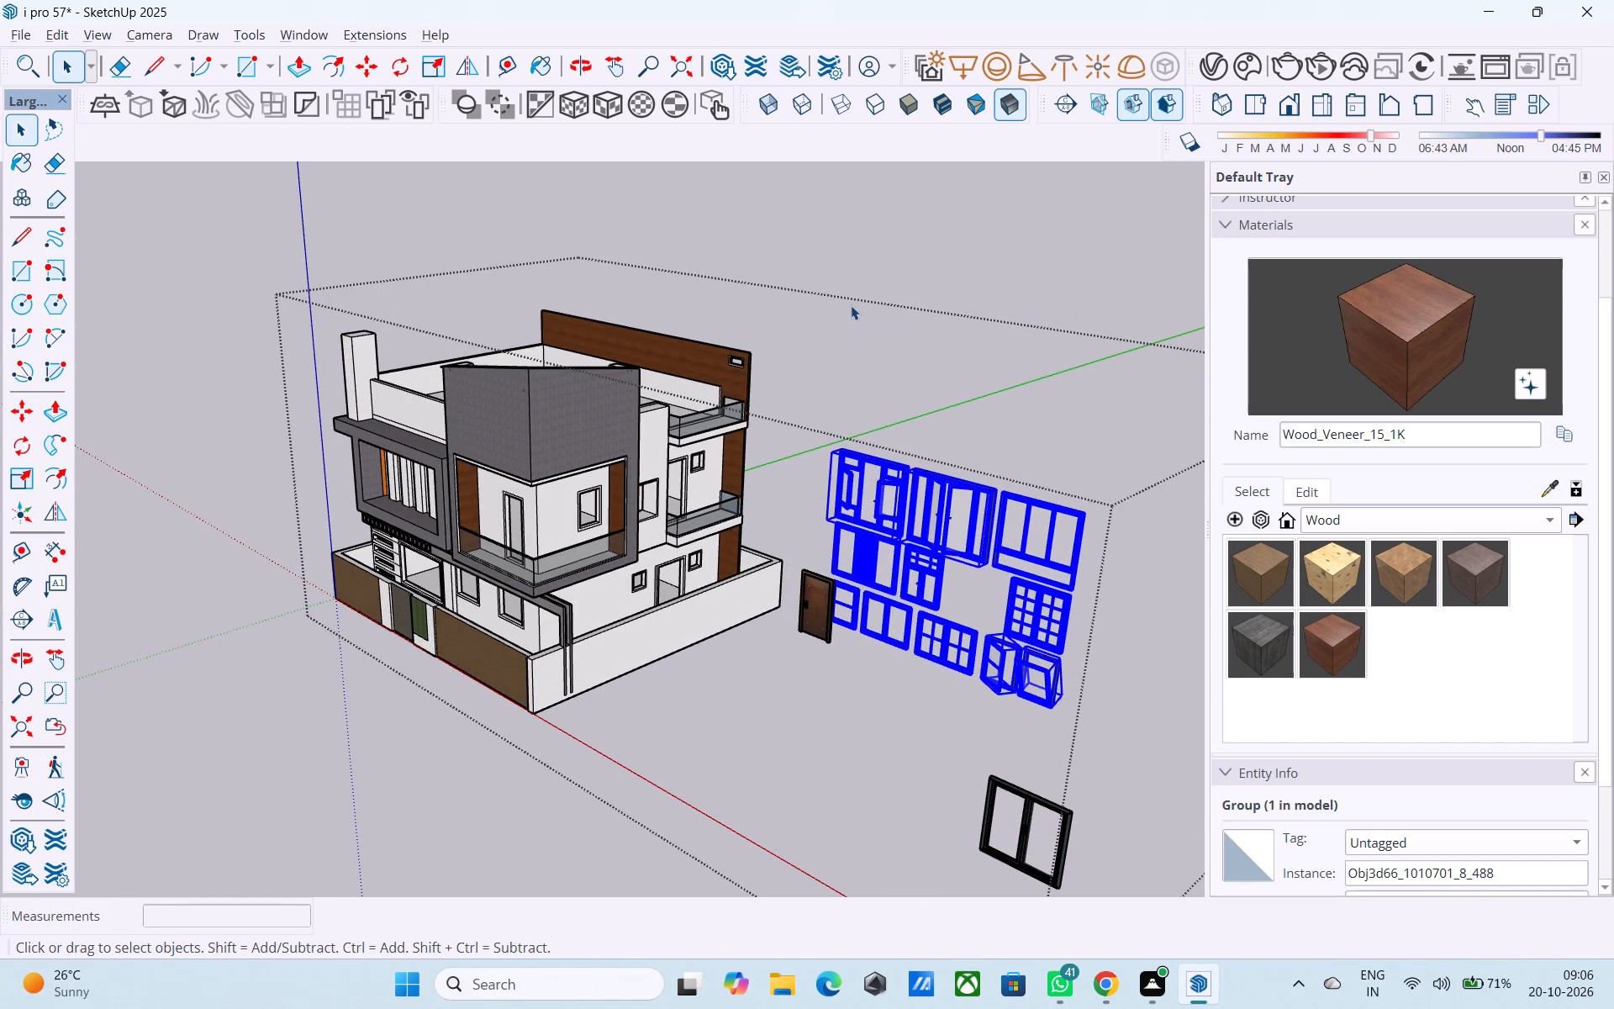
pyautogui.press('Delete')
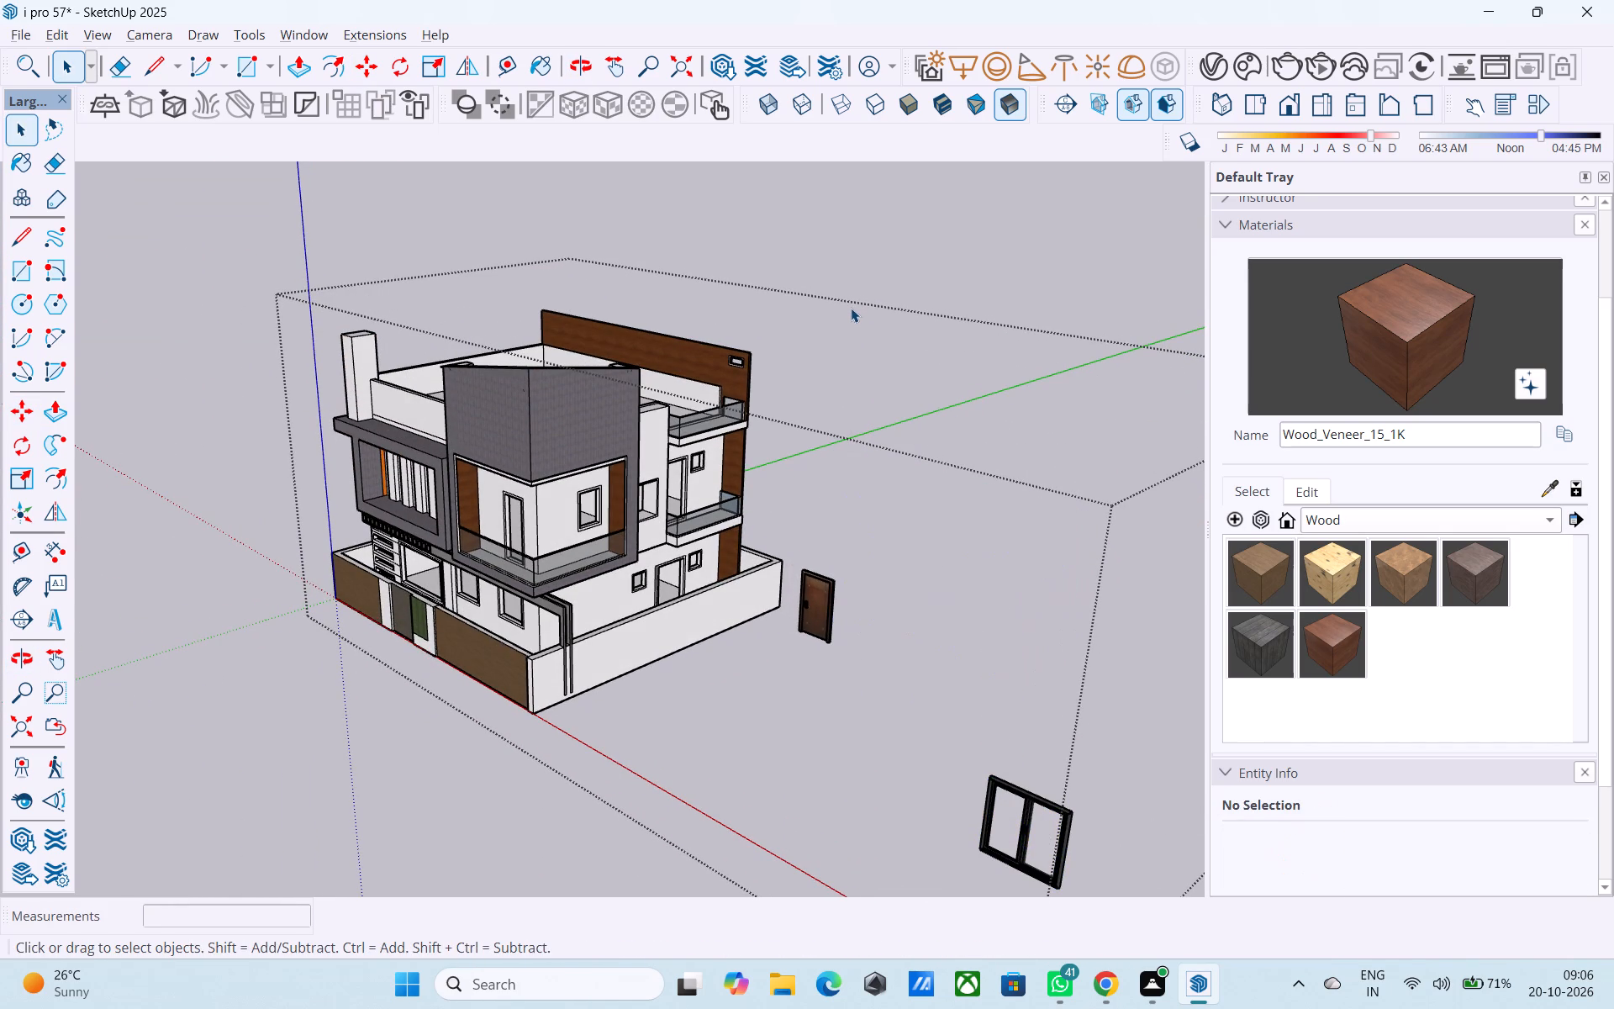
# Move the two-pane window about 27' to a spot beside the wooden door near the boundary wall.
pyautogui.scroll(-1, 859, 358)
pyautogui.click(1005, 790)
pyautogui.click(972, 758)
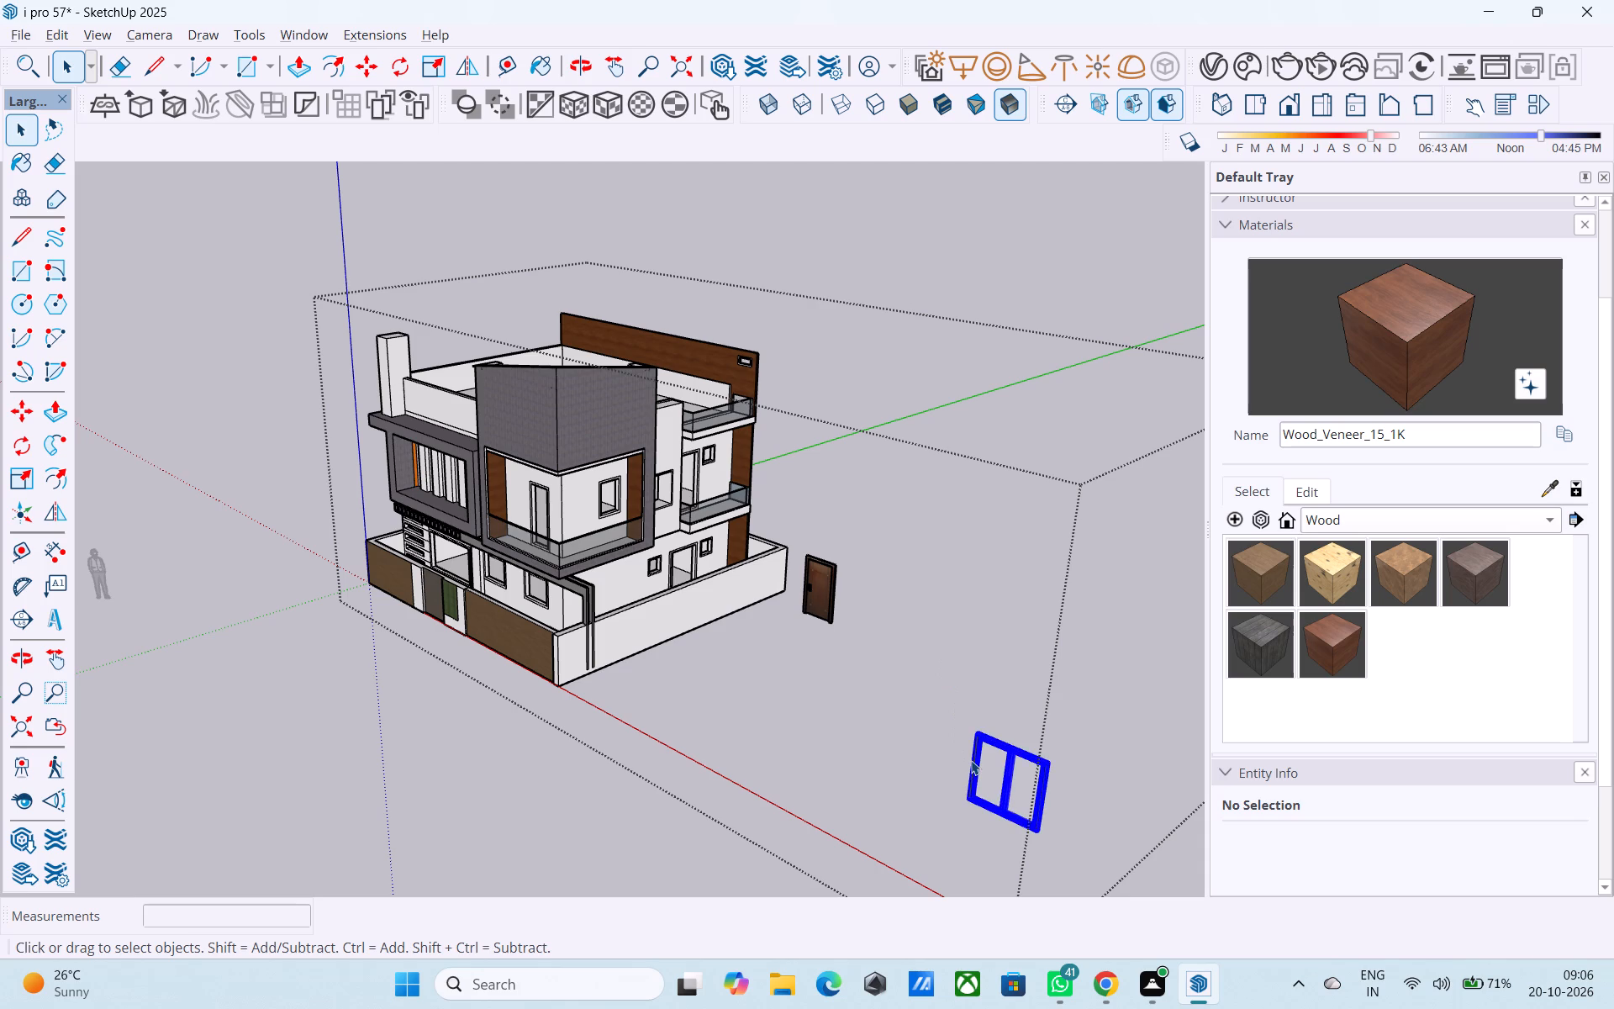
pyautogui.press('m')
pyautogui.click(1005, 816)
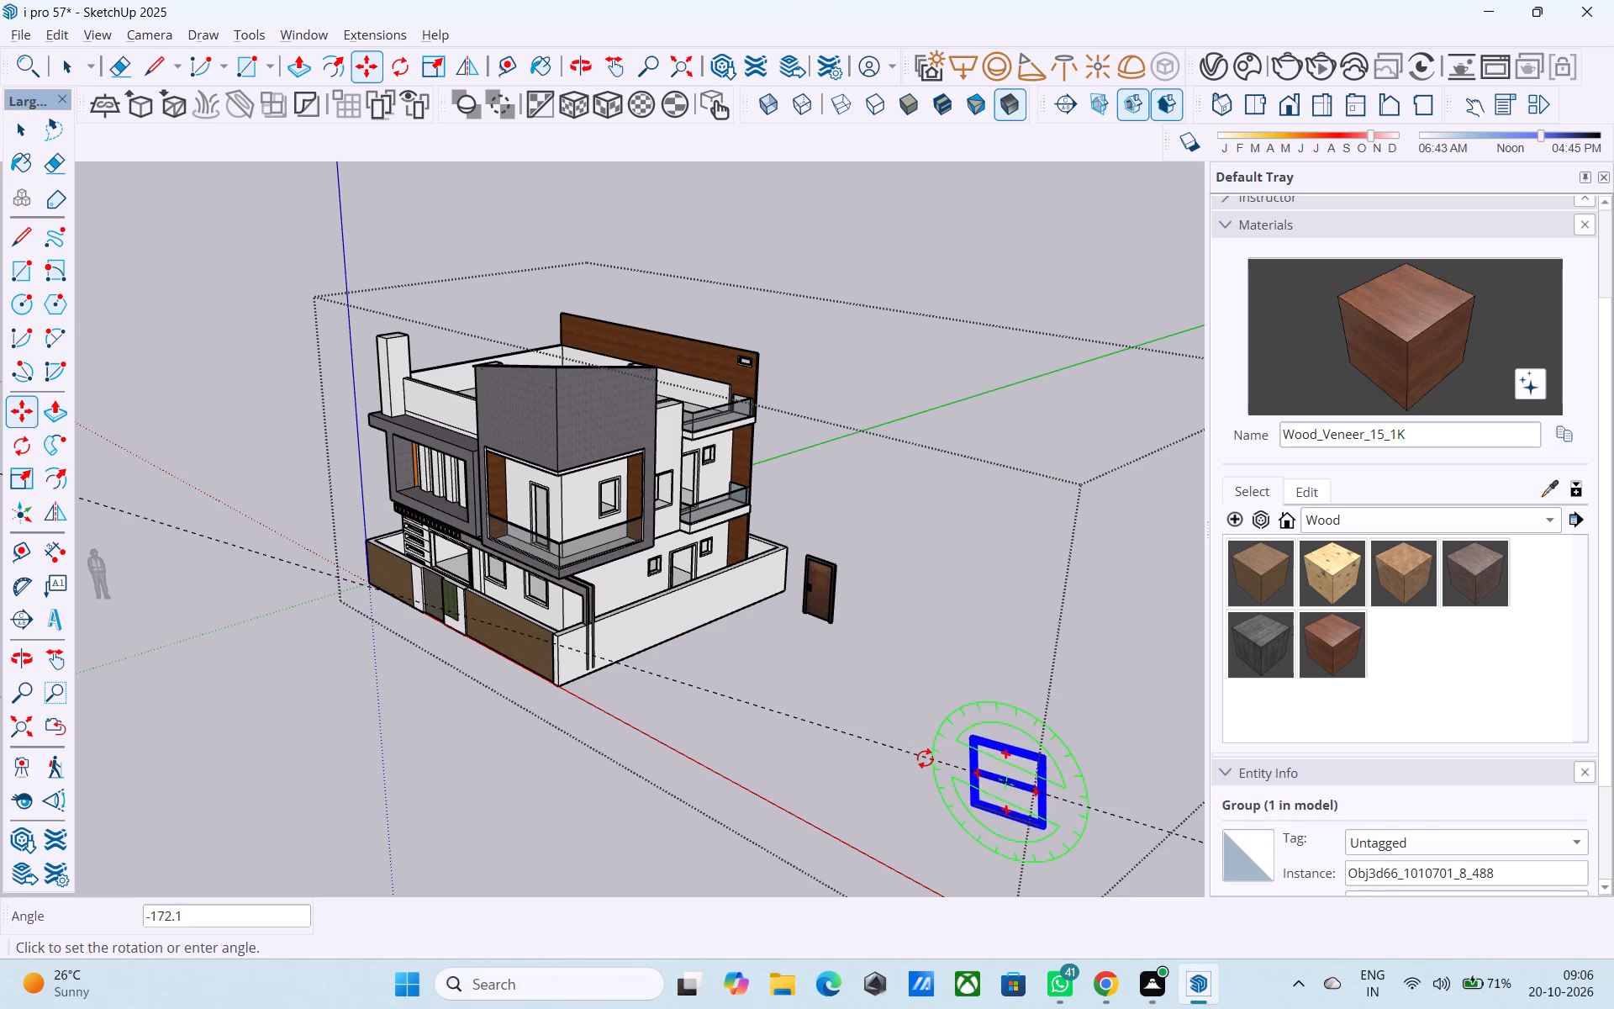
pyautogui.press('m')
pyautogui.click(1030, 810)
pyautogui.click(799, 659)
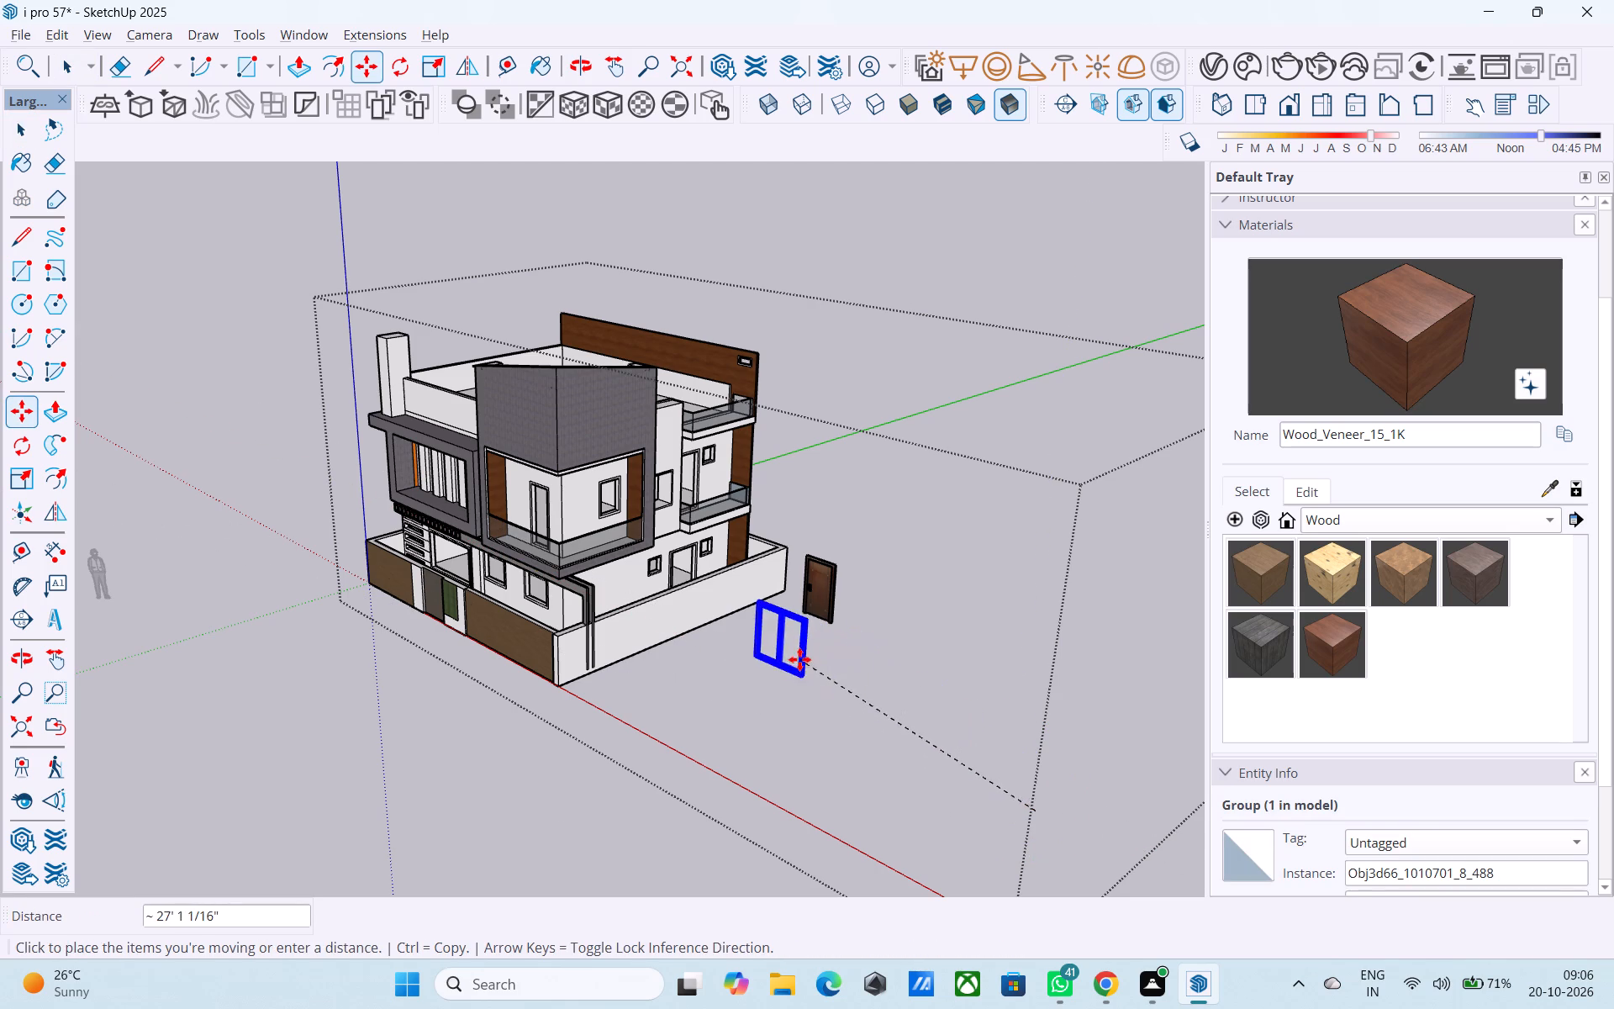
# Move the two-pane window from beside the wooden door onto the ground-floor front opening nearest the house corner, directly under the grey beam.
pyautogui.moveTo(840, 642); pyautogui.dragTo(620, 609, button='middle')
pyautogui.scroll(12, 757, 619)
pyautogui.scroll(-4, 803, 624)
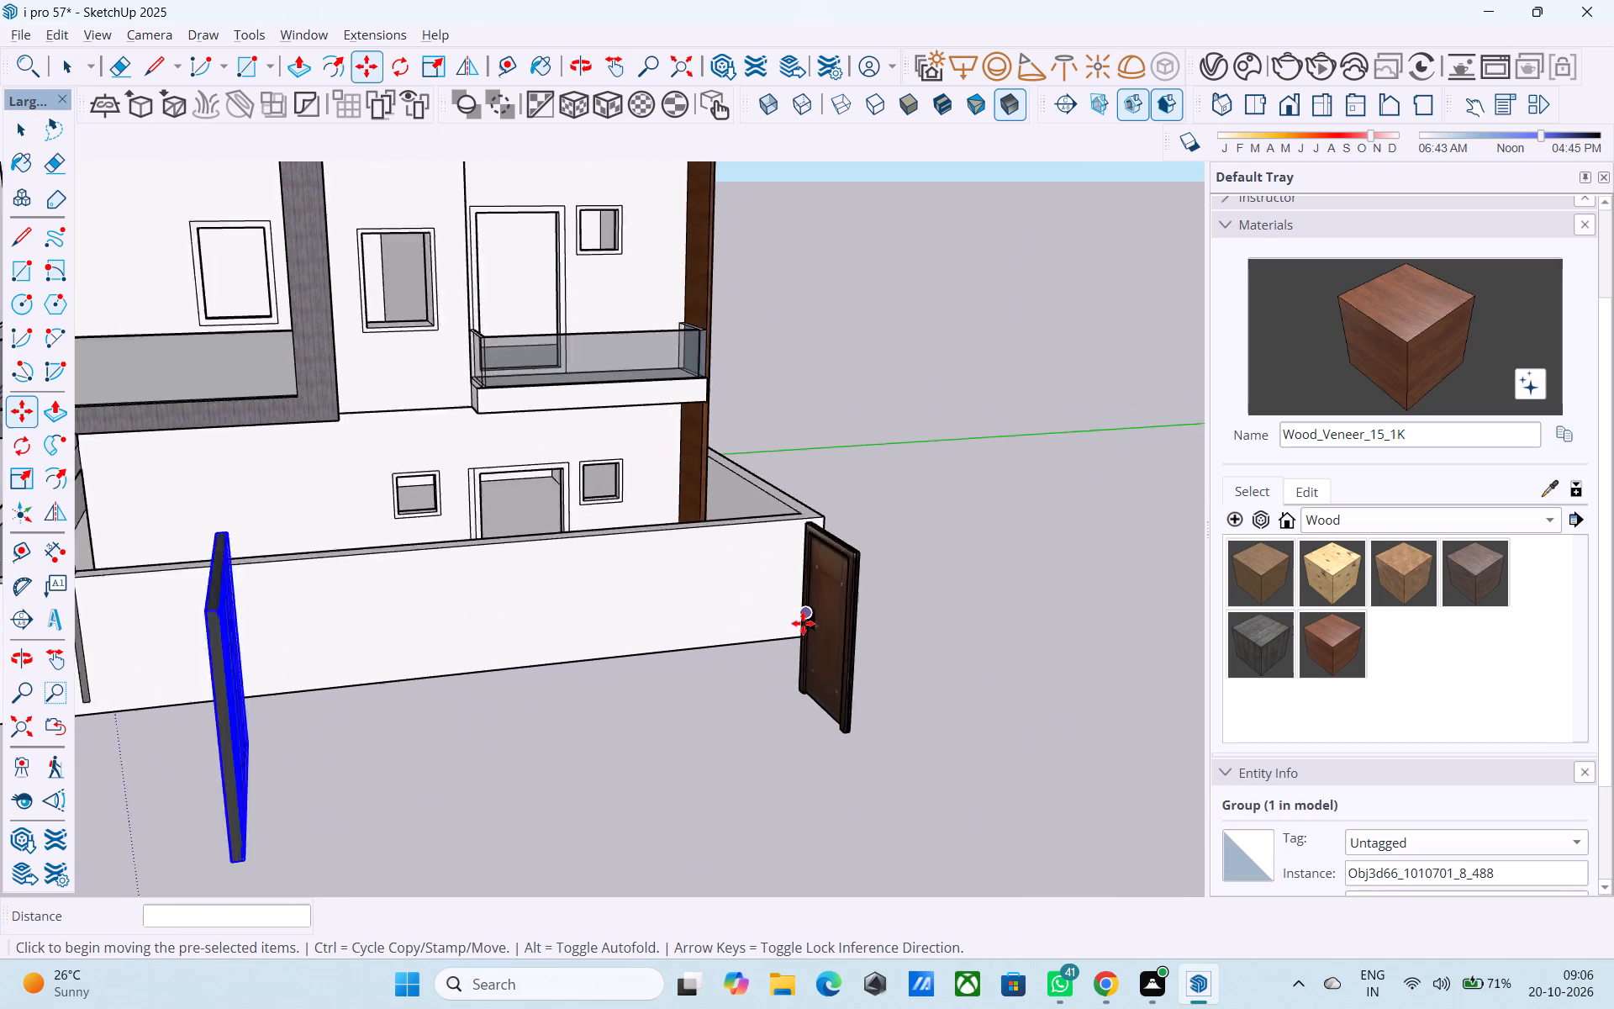
pyautogui.moveTo(802, 623); pyautogui.dragTo(745, 606, button='middle')
pyautogui.scroll(-9, 717, 569)
pyautogui.moveTo(697, 578); pyautogui.dragTo(1057, 573, button='middle')
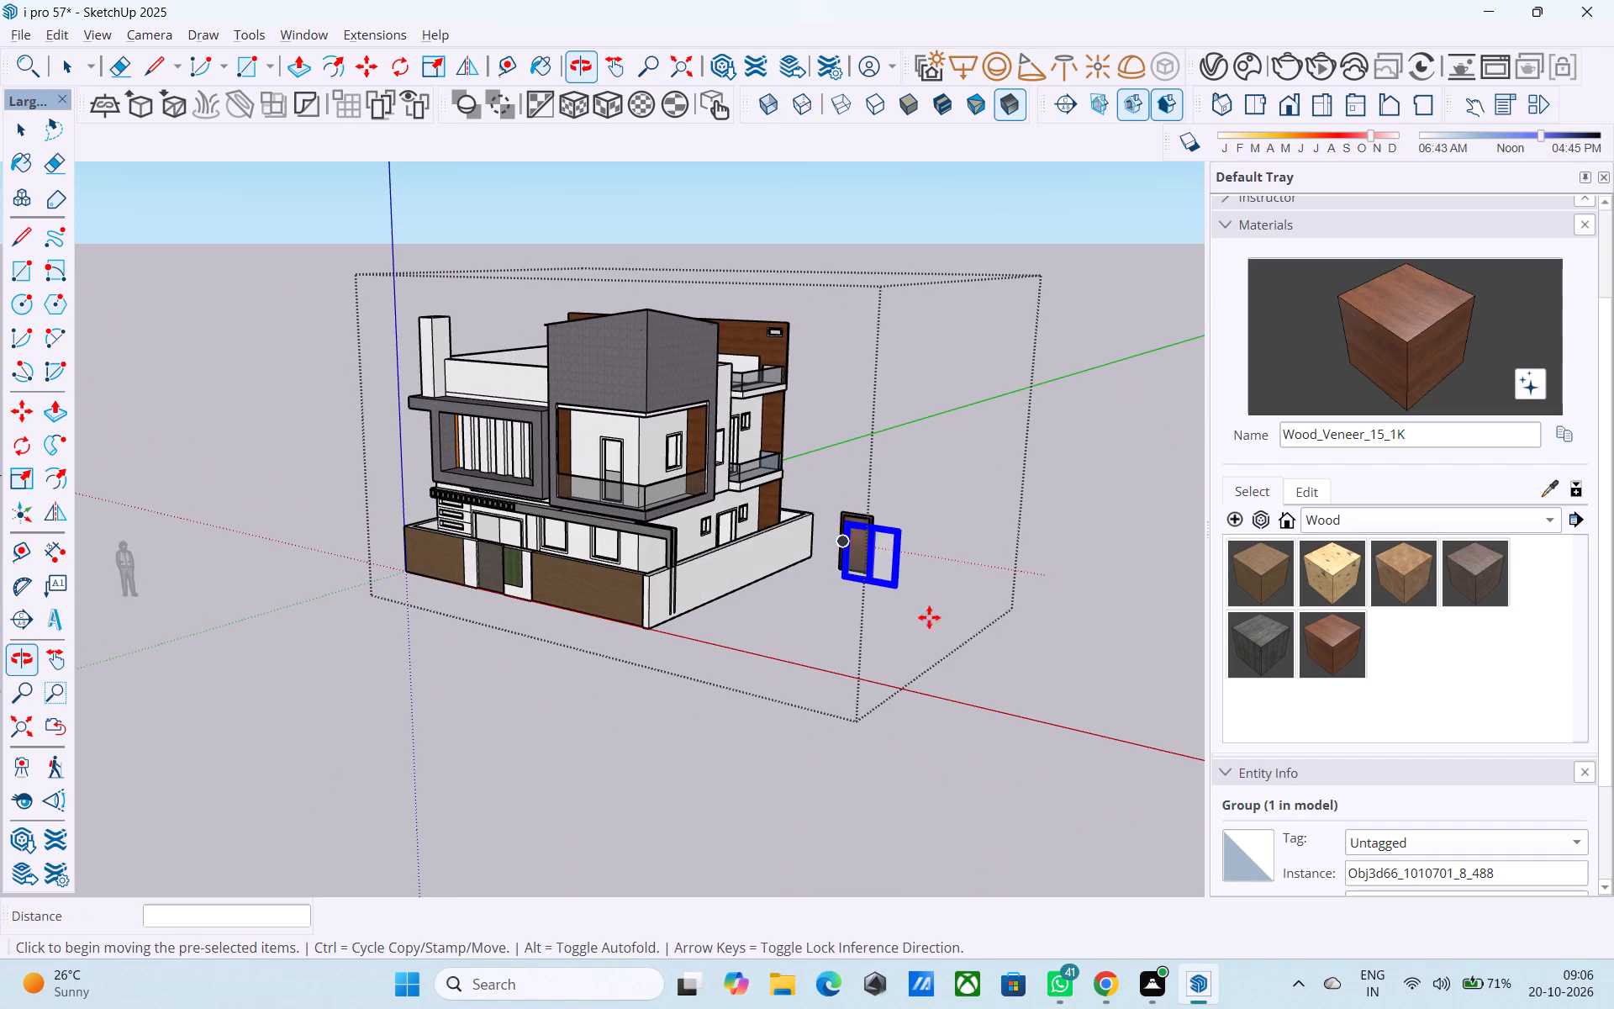
pyautogui.moveTo(787, 643); pyautogui.dragTo(845, 597, button='middle')
pyautogui.scroll(6, 889, 506)
pyautogui.moveTo(863, 527); pyautogui.dragTo(880, 611, button='middle')
pyautogui.scroll(4, 873, 548)
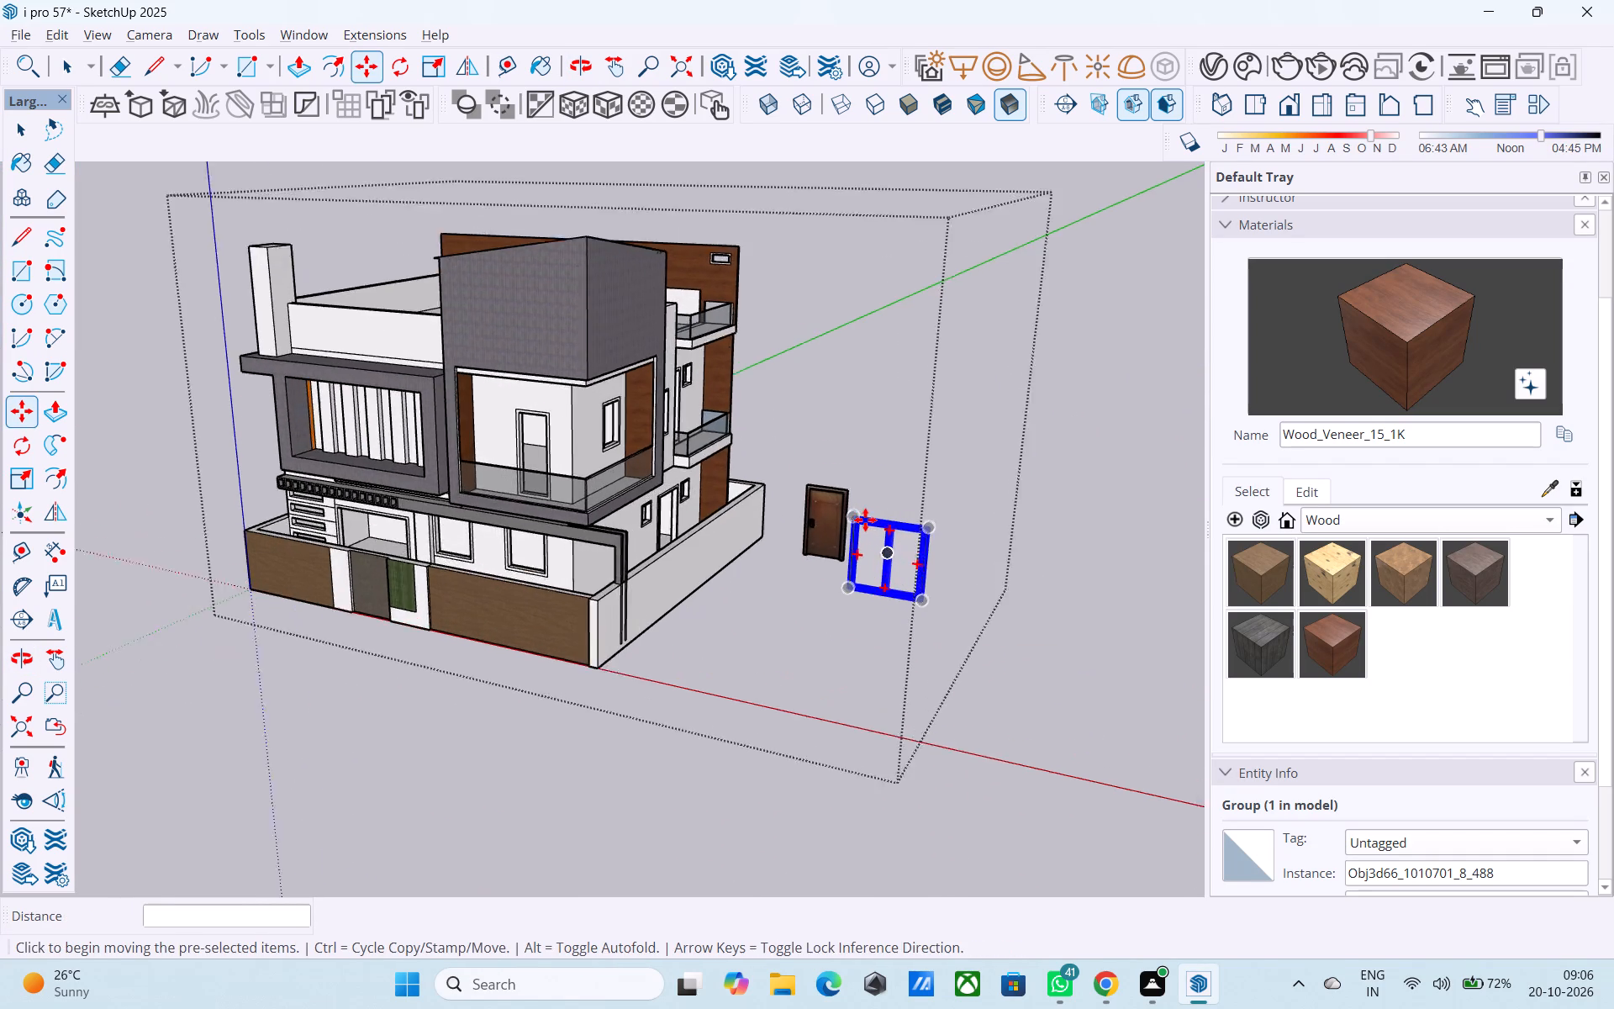
pyautogui.scroll(14, 865, 520)
pyautogui.press('m')
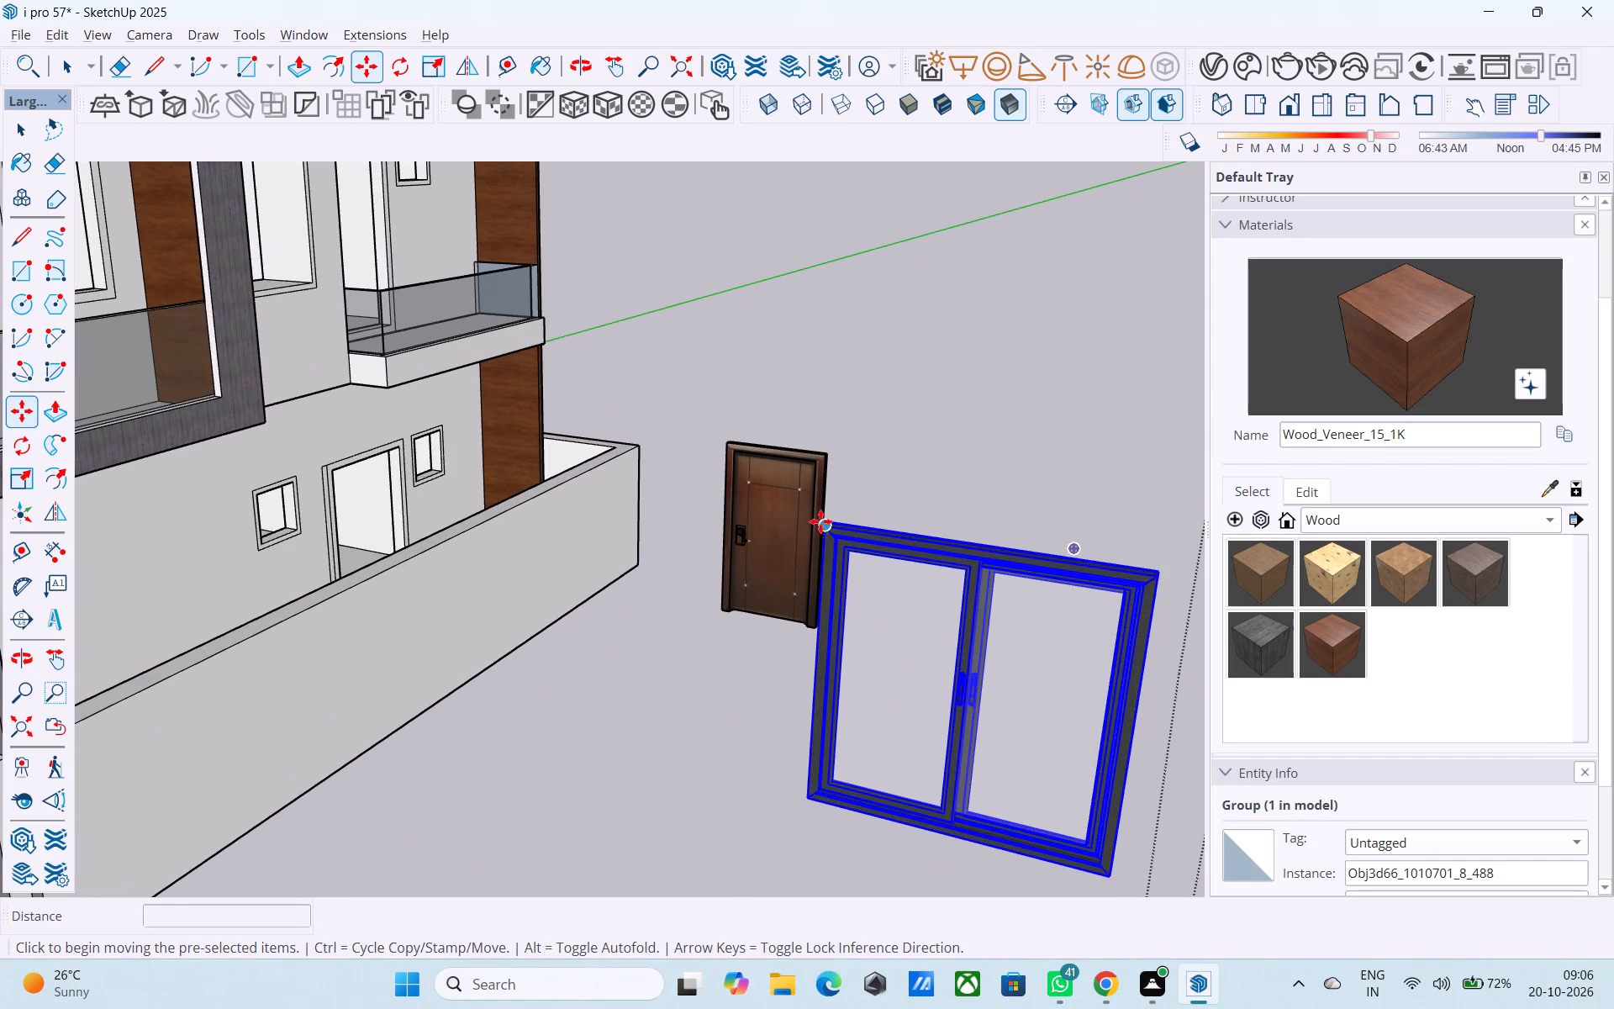
pyautogui.scroll(5, 820, 520)
pyautogui.click(842, 517)
pyautogui.scroll(-20, 773, 547)
pyautogui.scroll(-9, 773, 547)
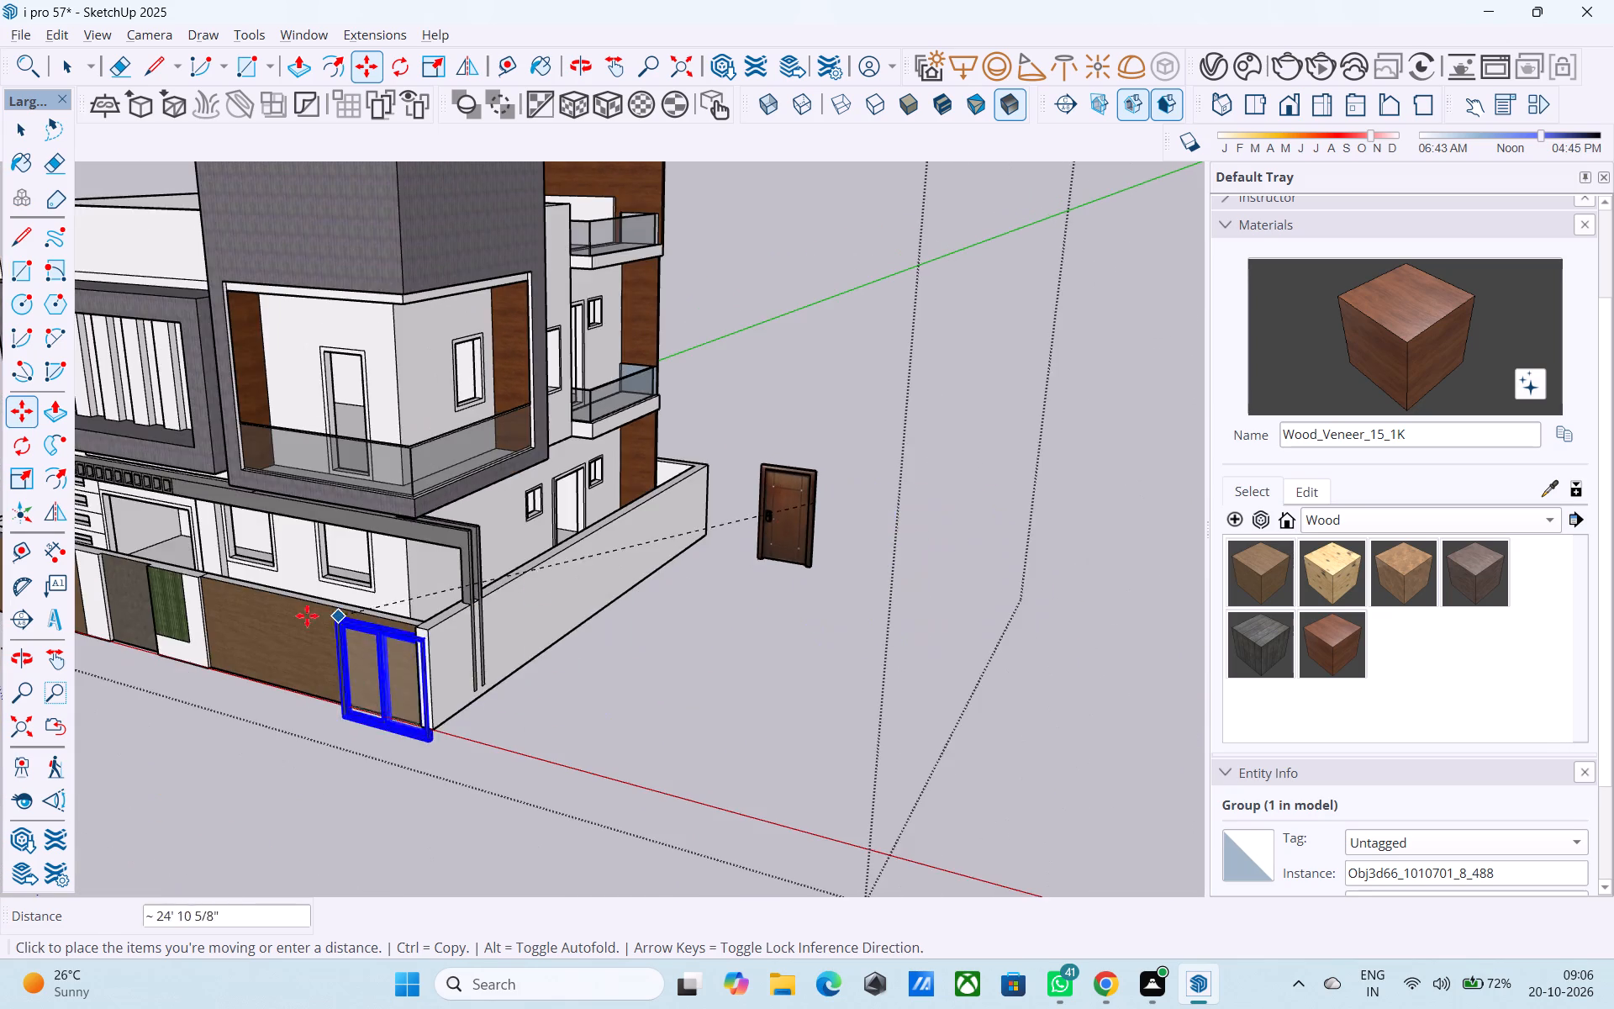
pyautogui.moveTo(297, 614); pyautogui.dragTo(480, 569, button='middle')
pyautogui.scroll(20, 480, 532)
pyautogui.scroll(7, 480, 532)
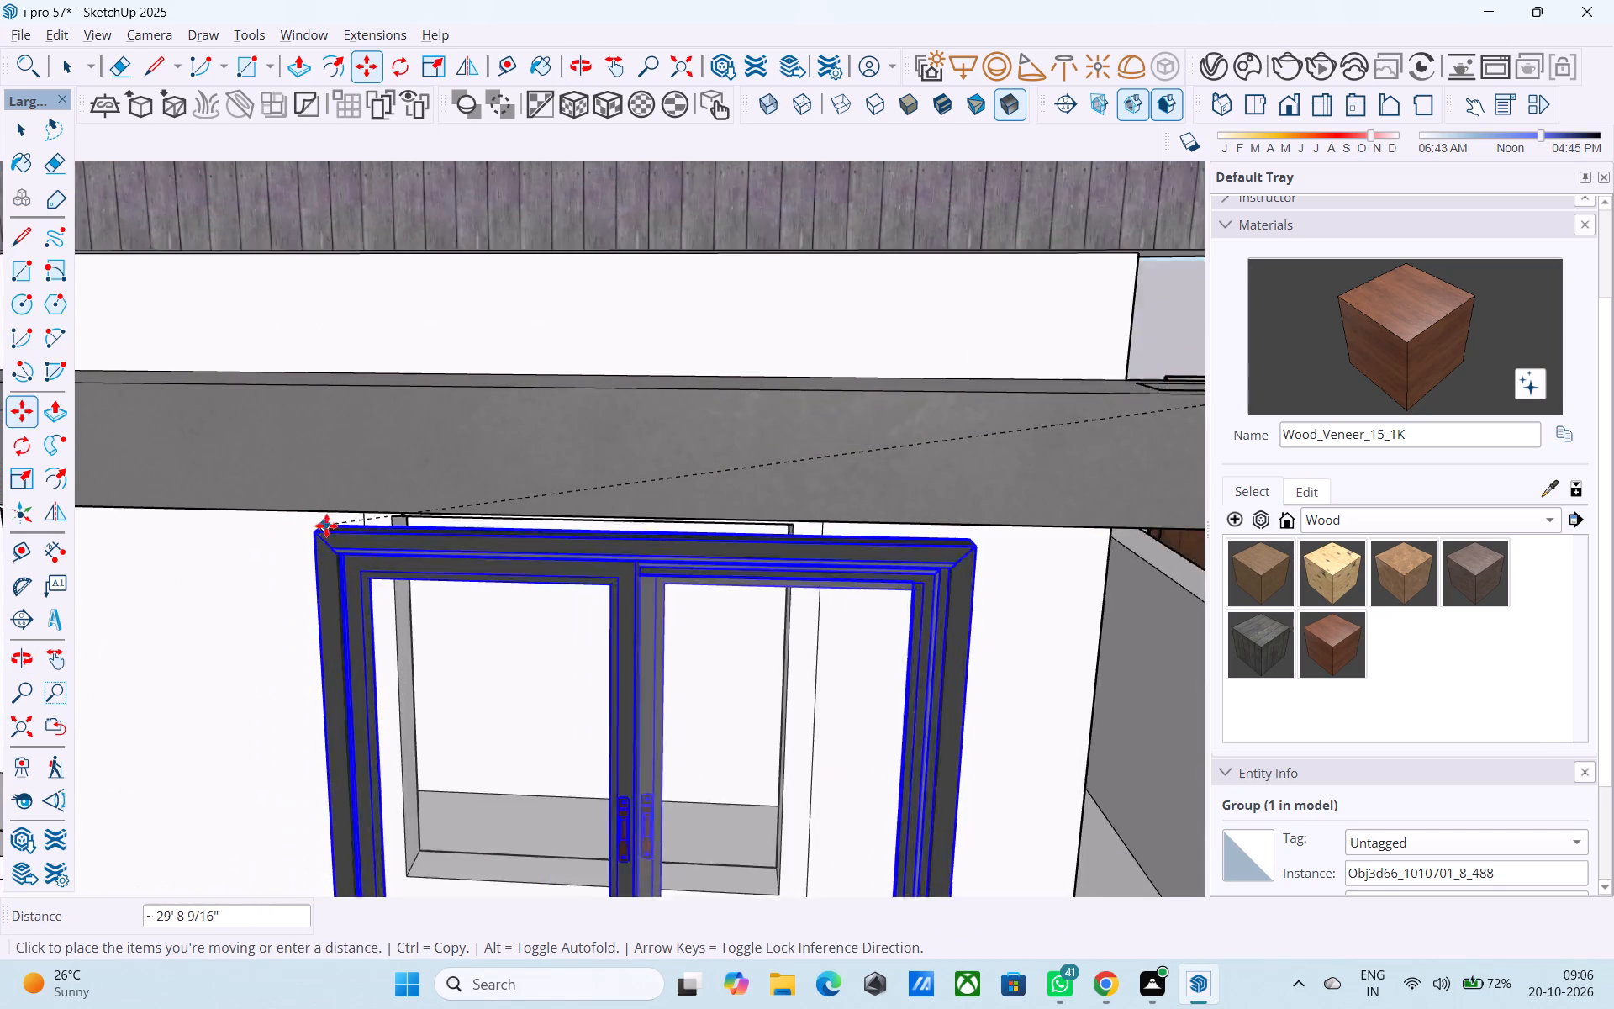
pyautogui.scroll(13, 326, 526)
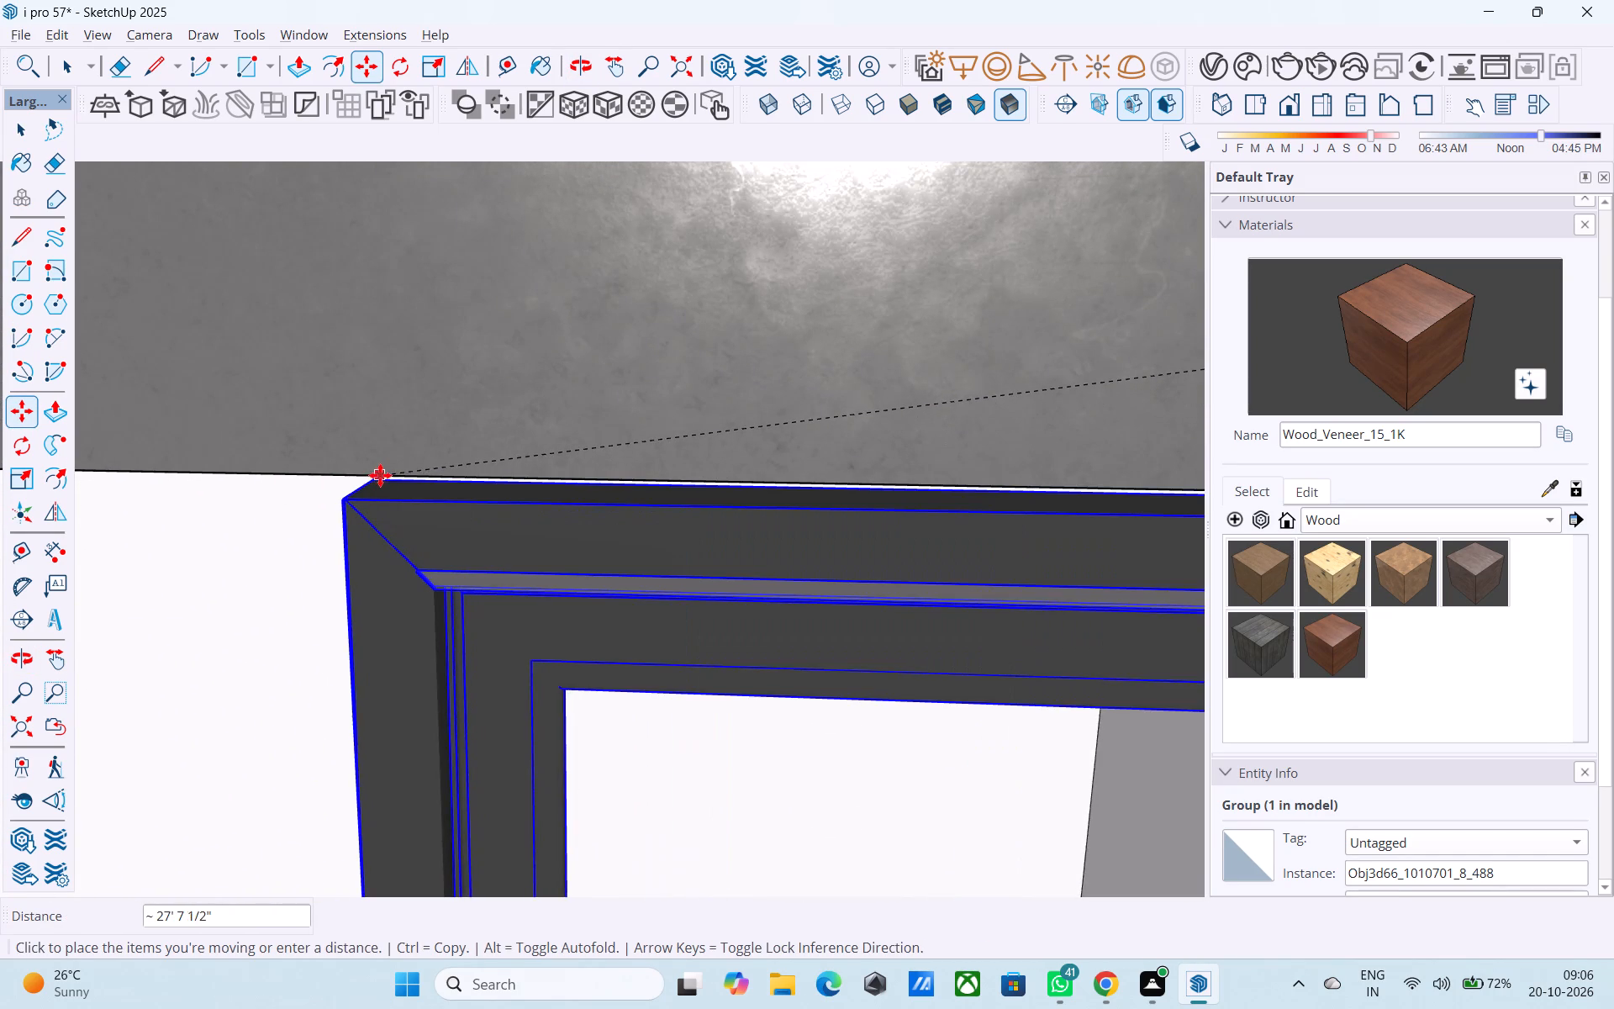
pyautogui.moveTo(380, 475); pyautogui.dragTo(701, 346, button='middle')
pyautogui.moveTo(132, 680); pyautogui.dragTo(187, 587, button='middle')
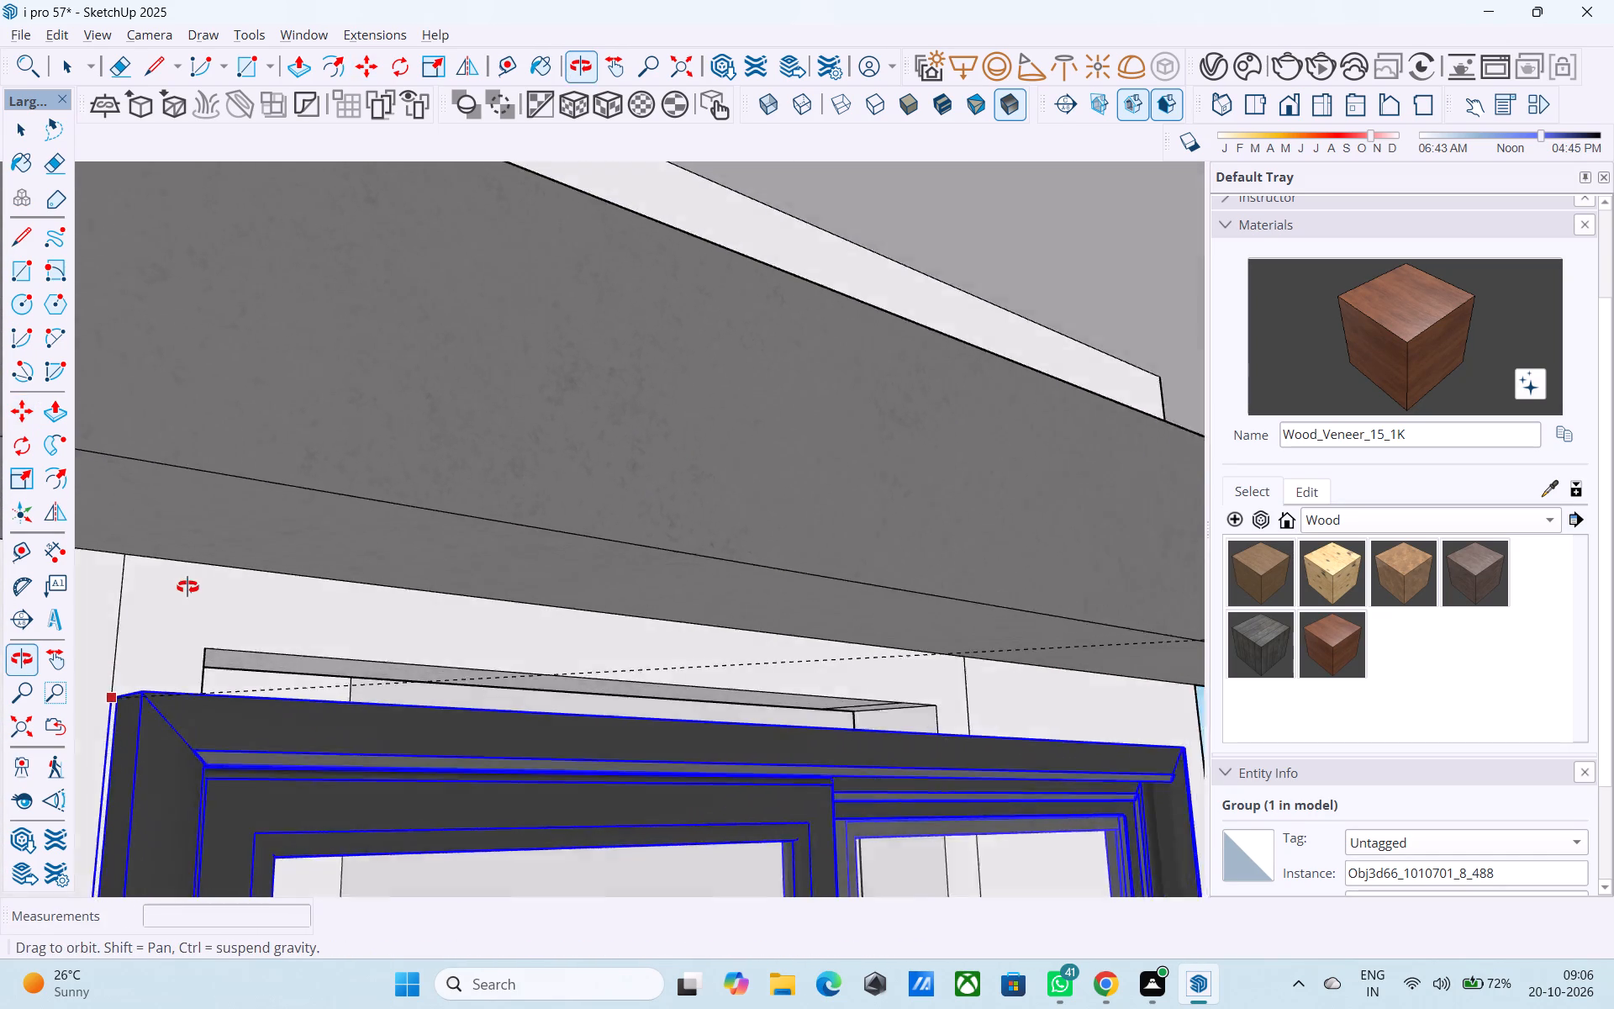
pyautogui.moveTo(187, 587); pyautogui.dragTo(134, 621, button='middle')
pyautogui.click(131, 552)
pyautogui.scroll(-2, 151, 518)
pyautogui.scroll(1, 151, 518)
pyautogui.scroll(-7, 151, 518)
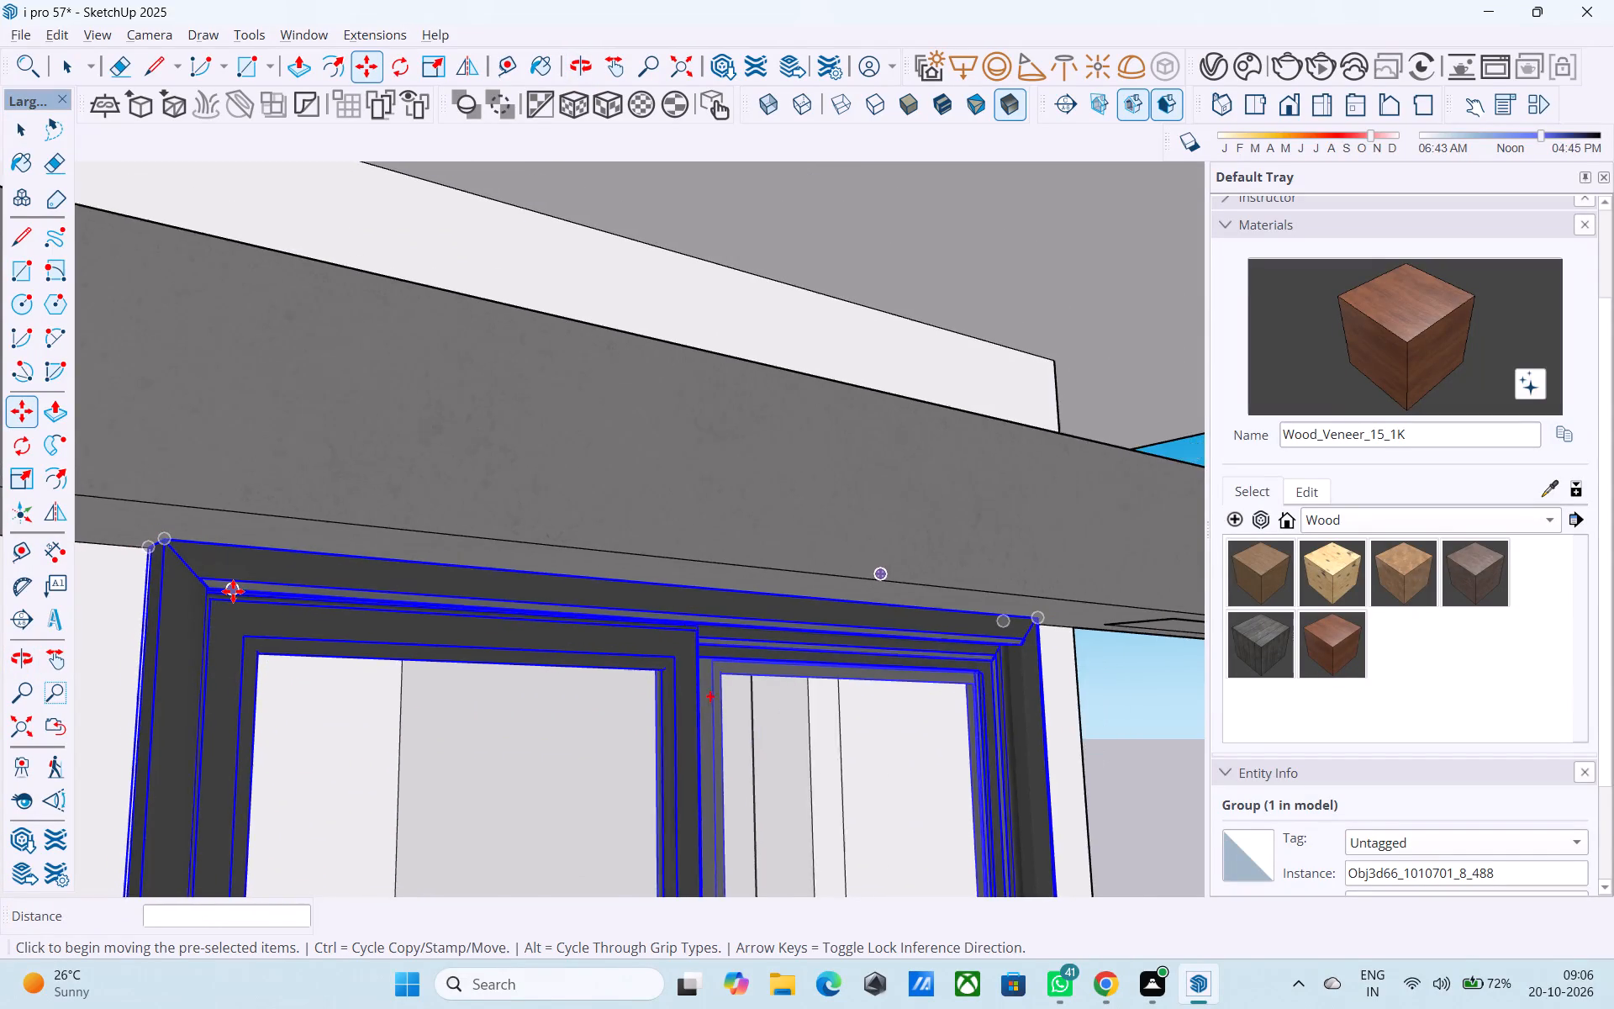
# Copy the two-pane window about 7' 2" along the front wall onto the adjacent ground-floor window opening, under the grey beam.
pyautogui.scroll(2, 233, 591)
pyautogui.press('m')
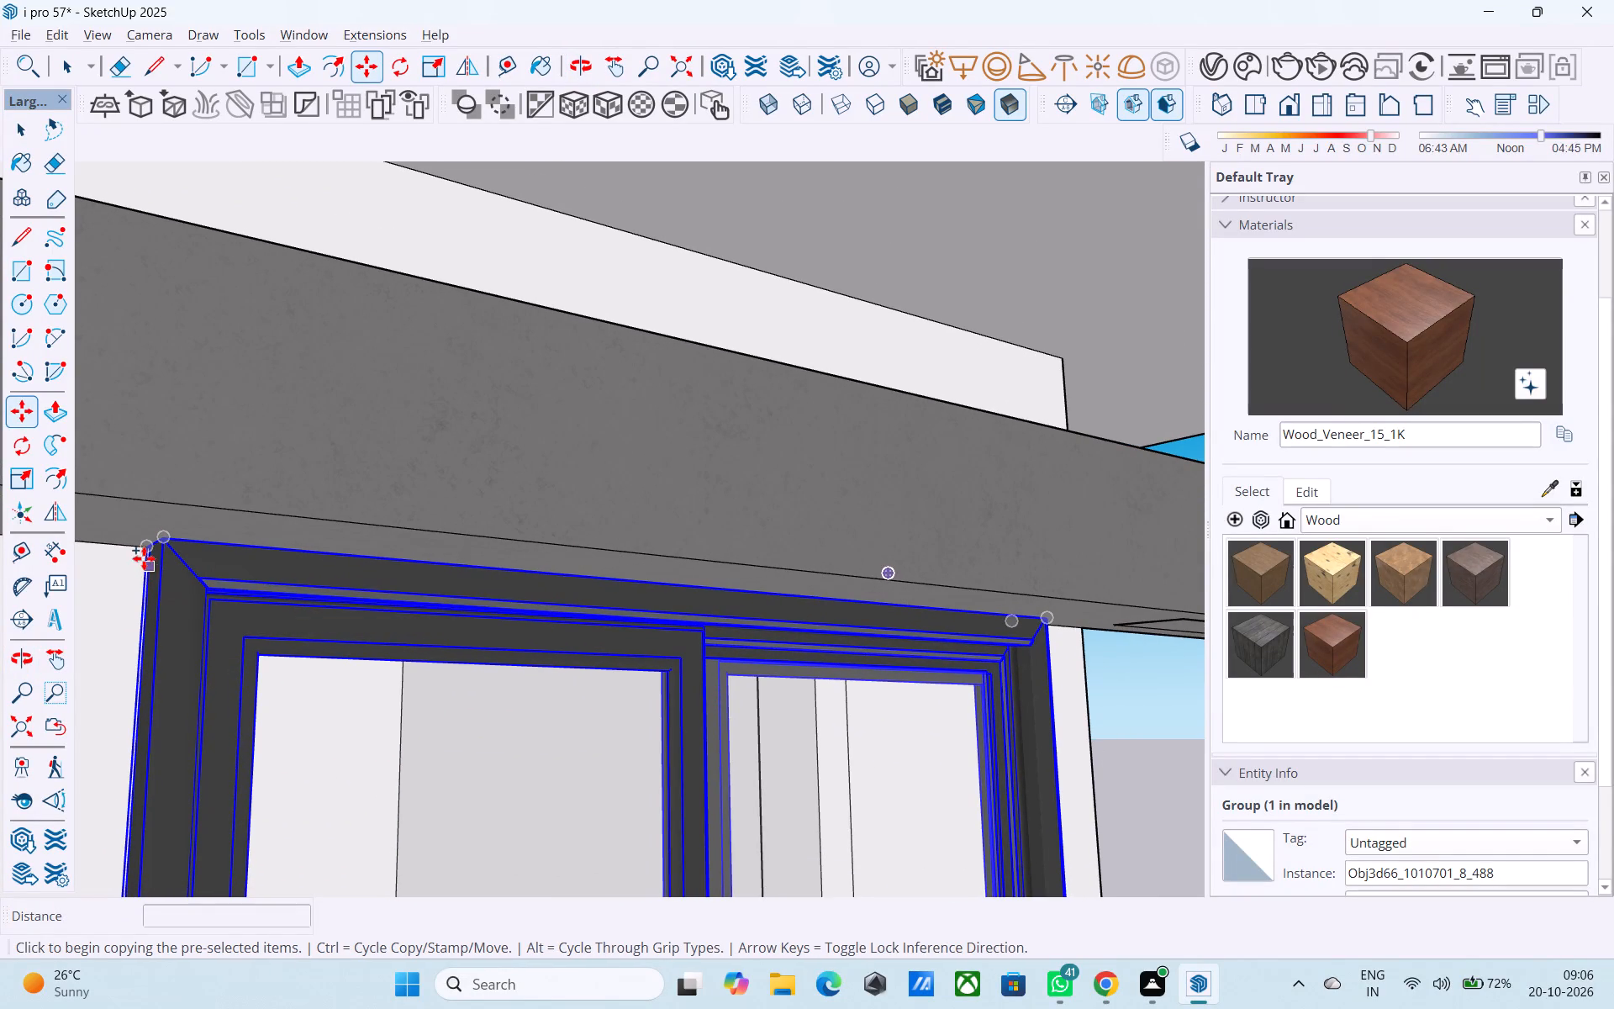
pyautogui.click(141, 547)
pyautogui.scroll(-19, 456, 533)
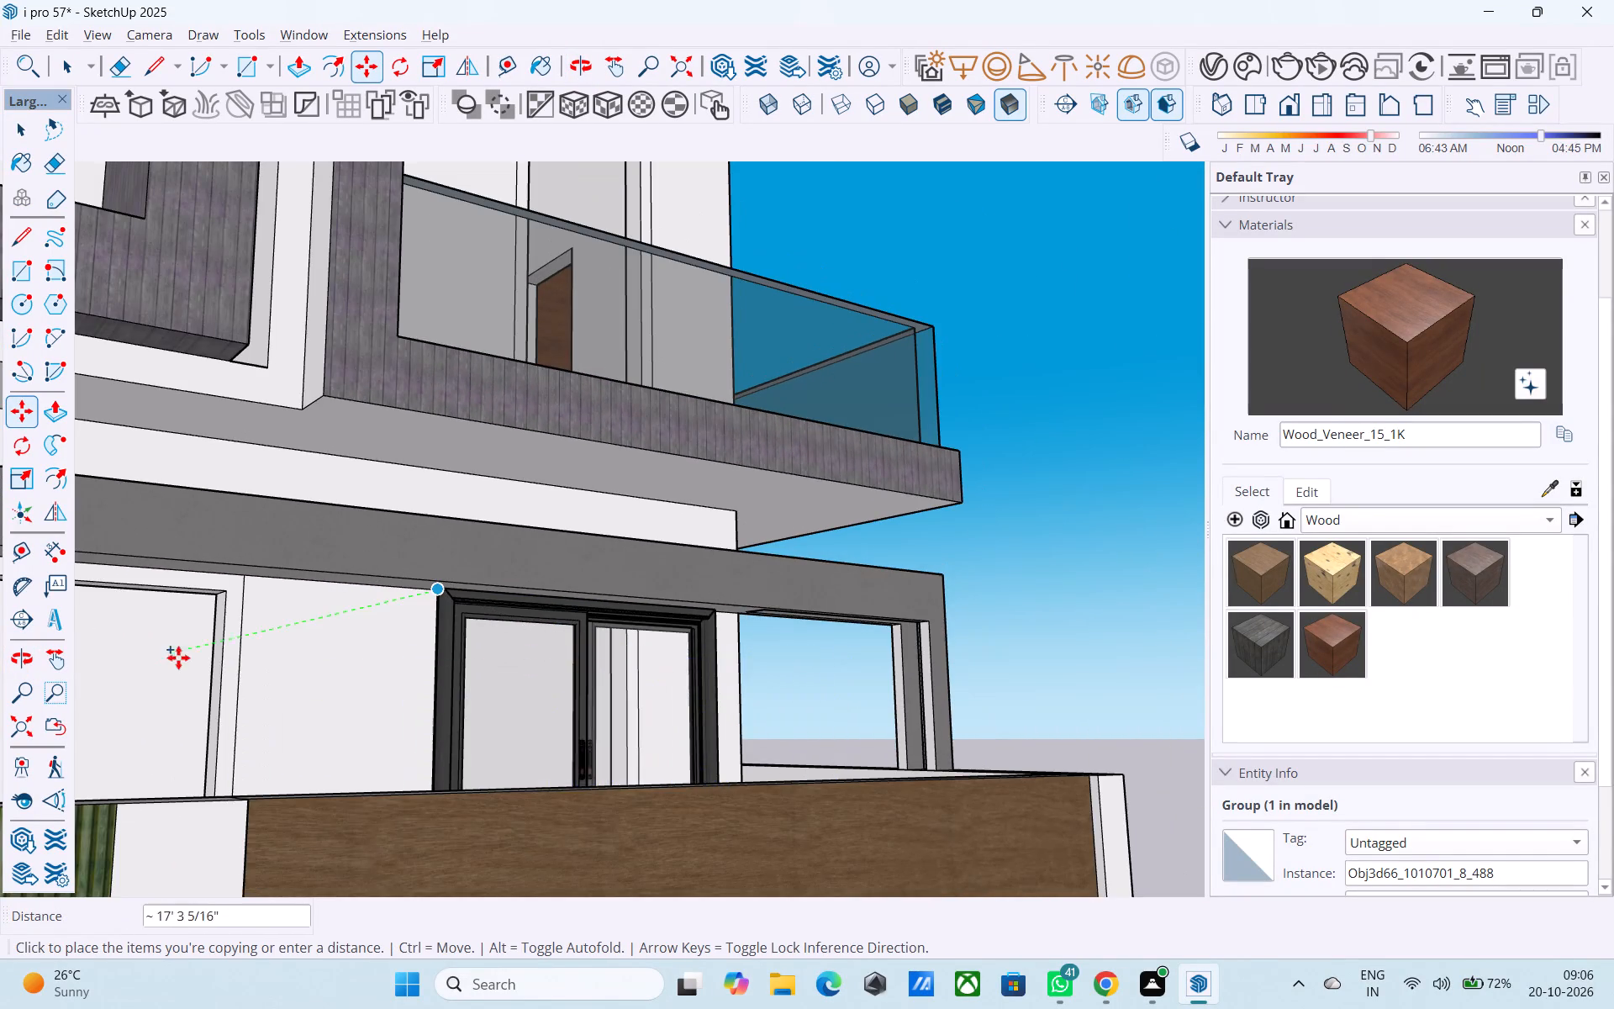
pyautogui.scroll(-5, 478, 574)
pyautogui.scroll(4, 145, 579)
pyautogui.moveTo(150, 578); pyautogui.dragTo(361, 637, button='middle')
pyautogui.scroll(6, 361, 637)
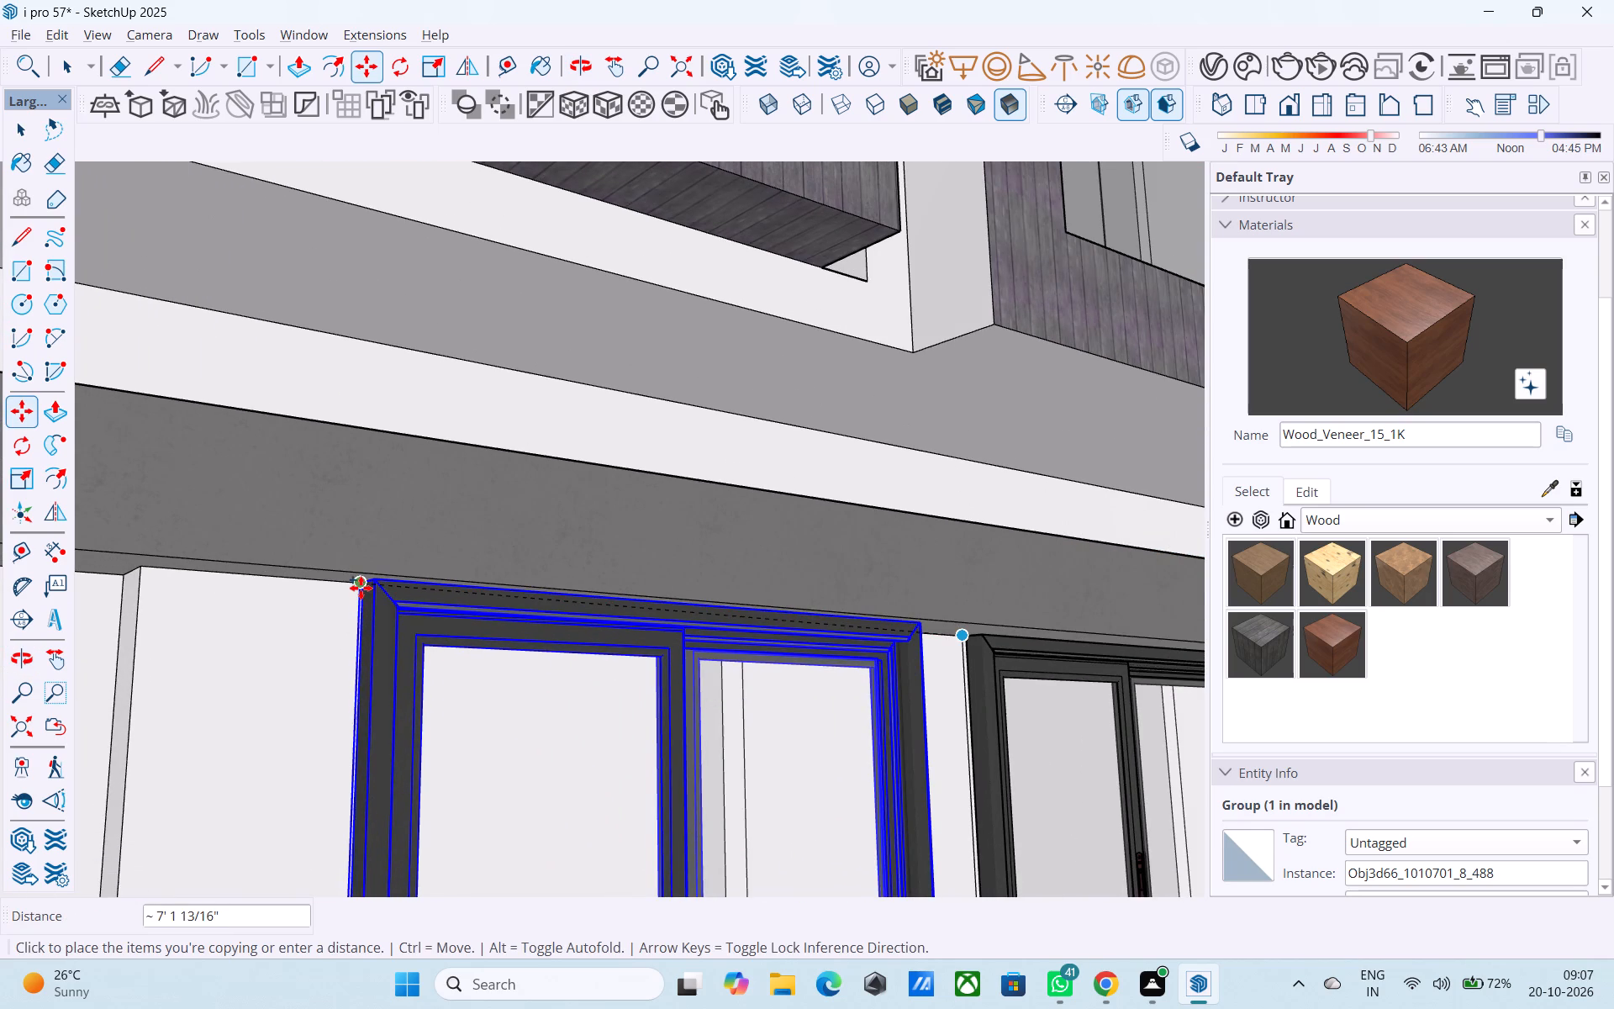
pyautogui.click(361, 587)
# Copy the two-pane window farther along the front wall onto the wide ground-floor opening beside the horizontal slots.
pyautogui.scroll(-20, 359, 580)
pyautogui.scroll(-4, 359, 580)
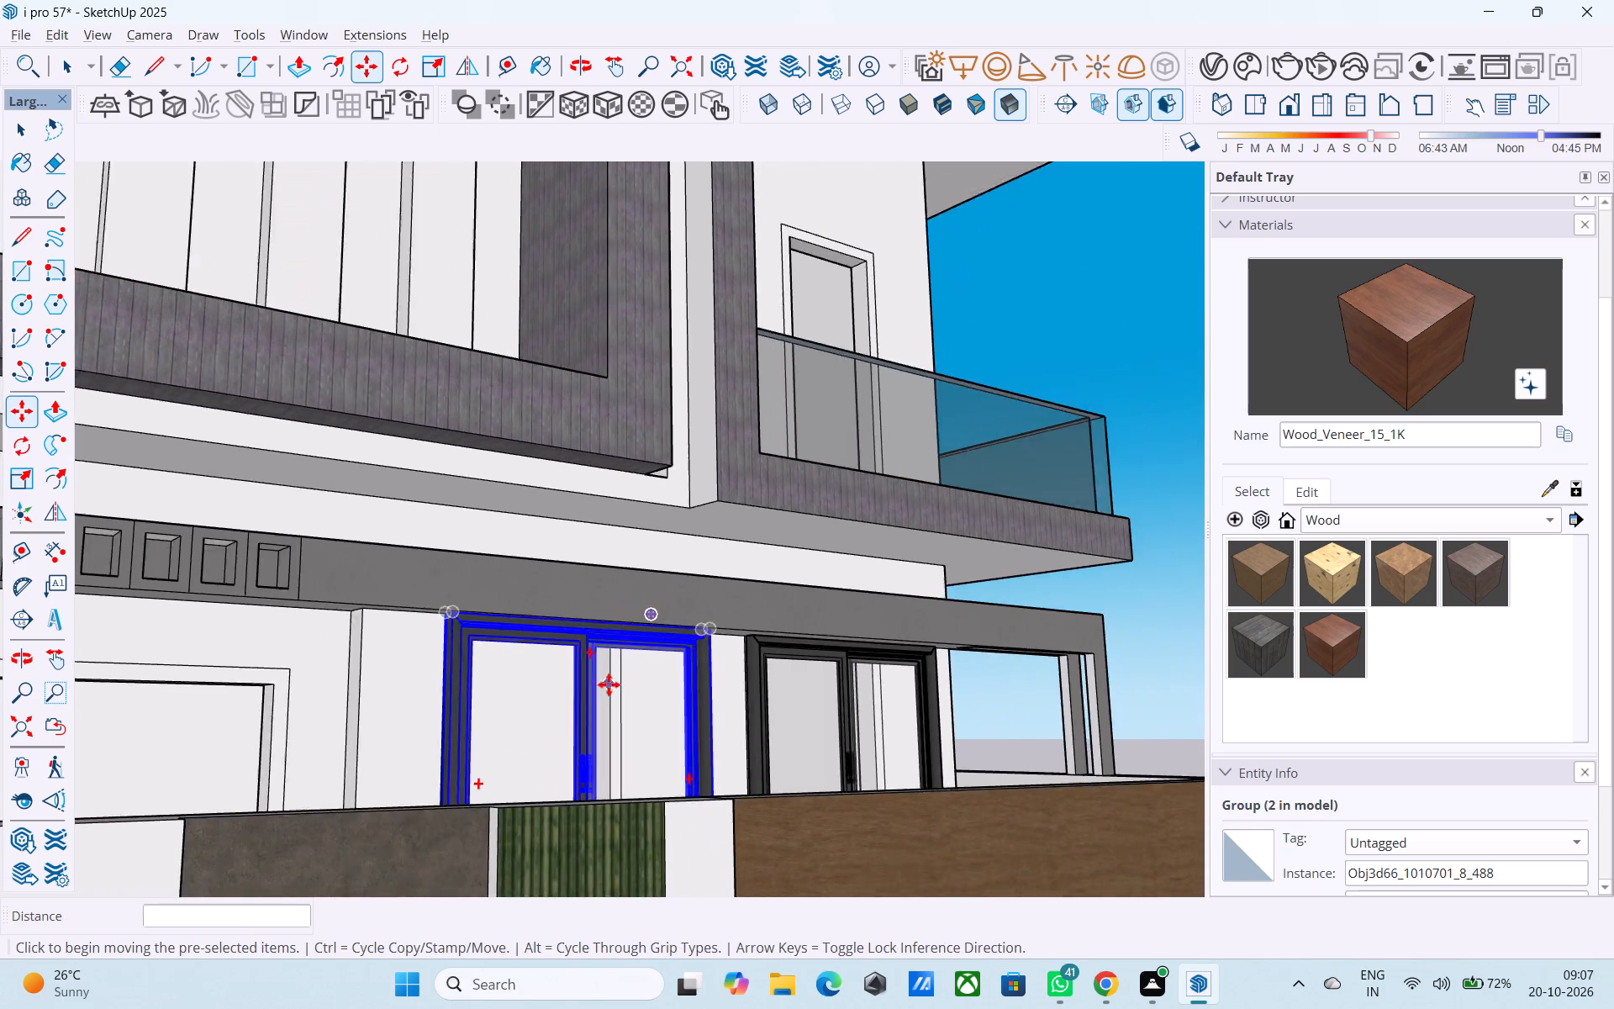
pyautogui.scroll(-4, 609, 684)
pyautogui.moveTo(518, 806); pyautogui.dragTo(514, 985, button='middle')
pyautogui.scroll(-3, 514, 984)
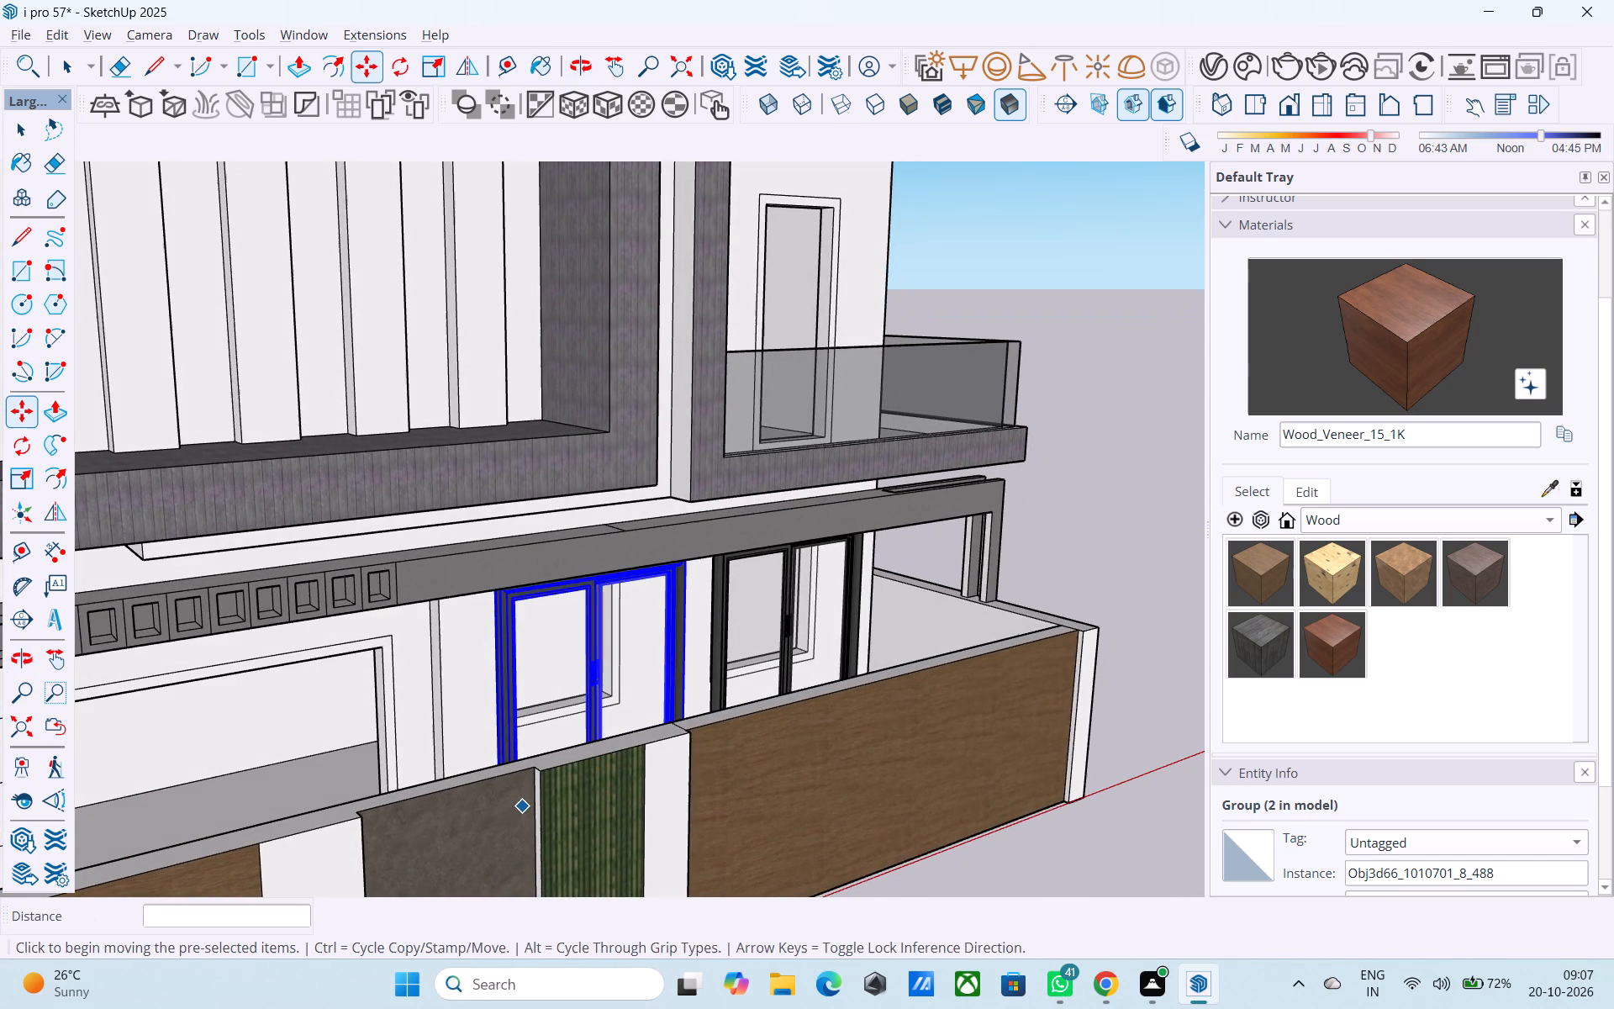
pyautogui.scroll(-3, 518, 987)
pyautogui.scroll(-4, 551, 750)
pyautogui.scroll(7, 533, 695)
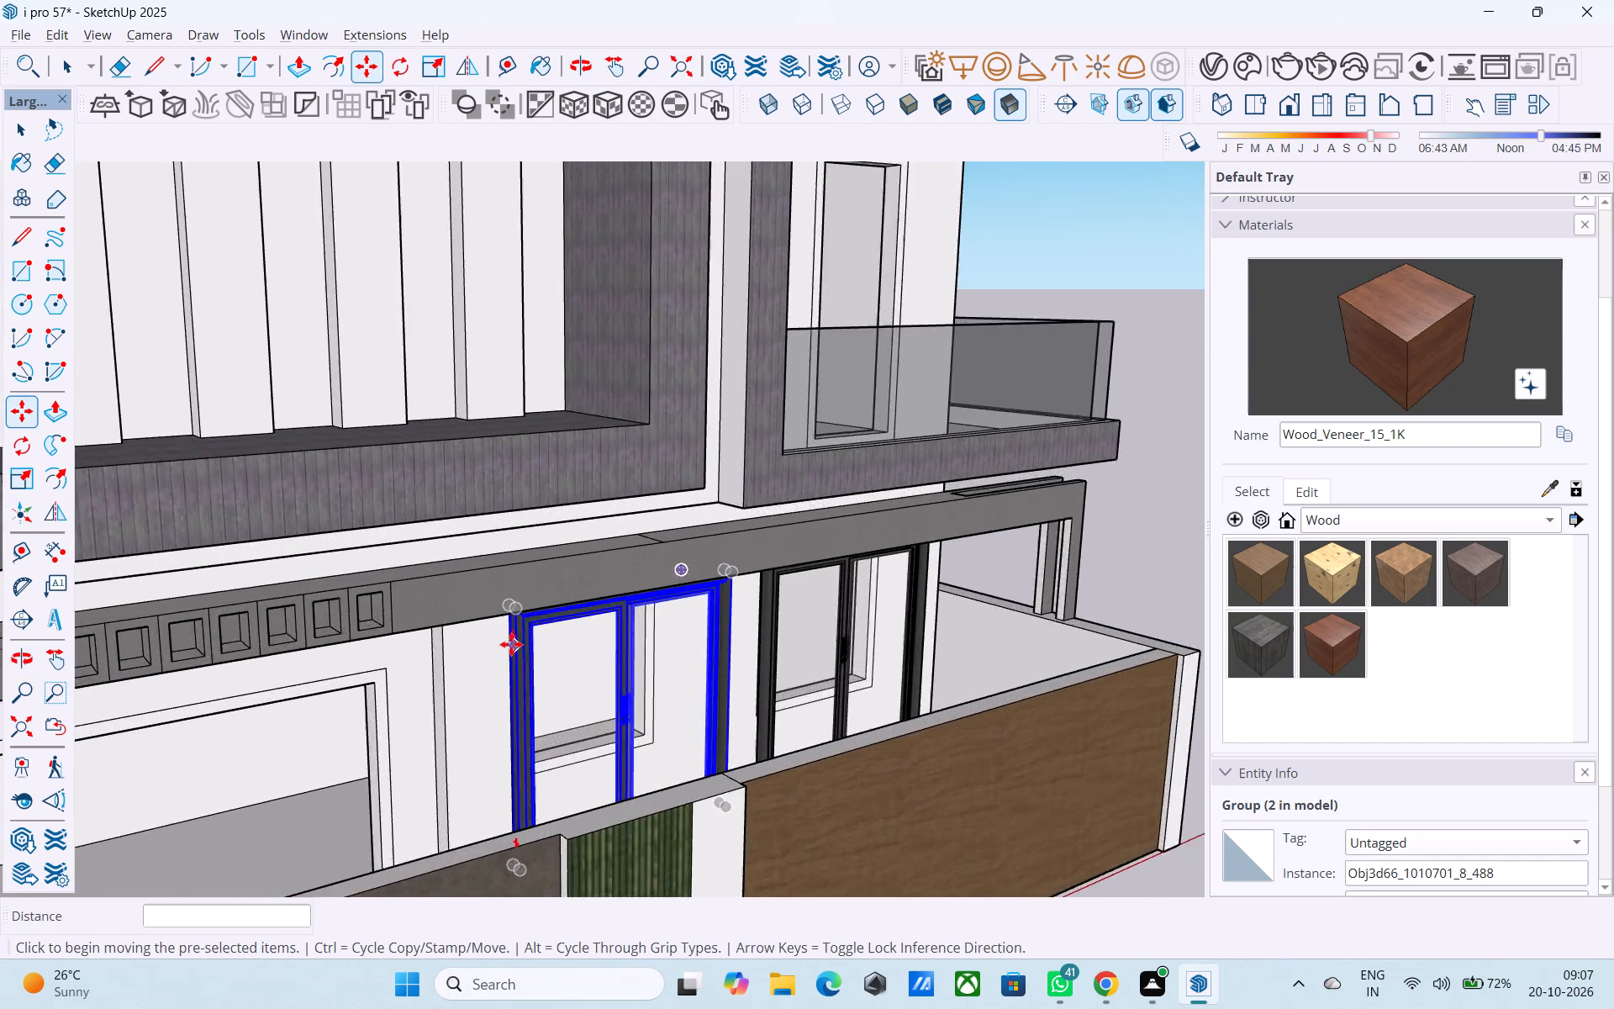
pyautogui.scroll(7, 511, 644)
pyautogui.middleClick(506, 637)
pyautogui.scroll(1, 504, 633)
pyautogui.press('m')
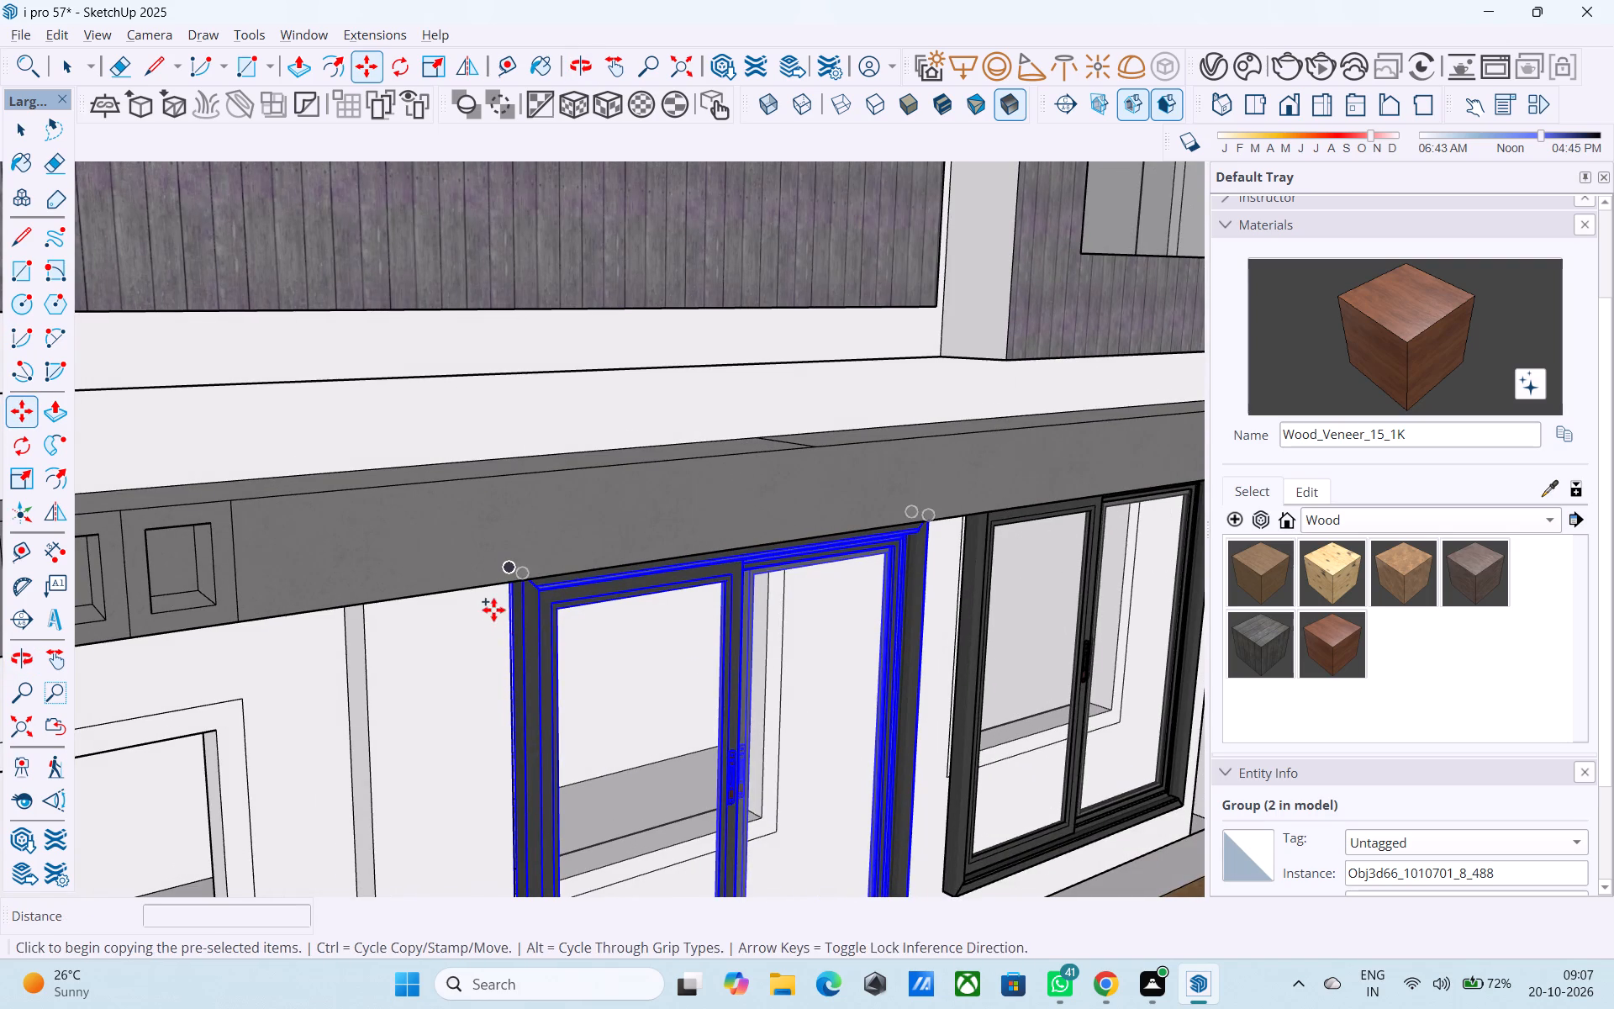
pyautogui.scroll(3, 493, 608)
pyautogui.moveTo(493, 605); pyautogui.dragTo(556, 507, button='middle')
pyautogui.moveTo(498, 600); pyautogui.dragTo(525, 541, button='middle')
pyautogui.scroll(4, 524, 541)
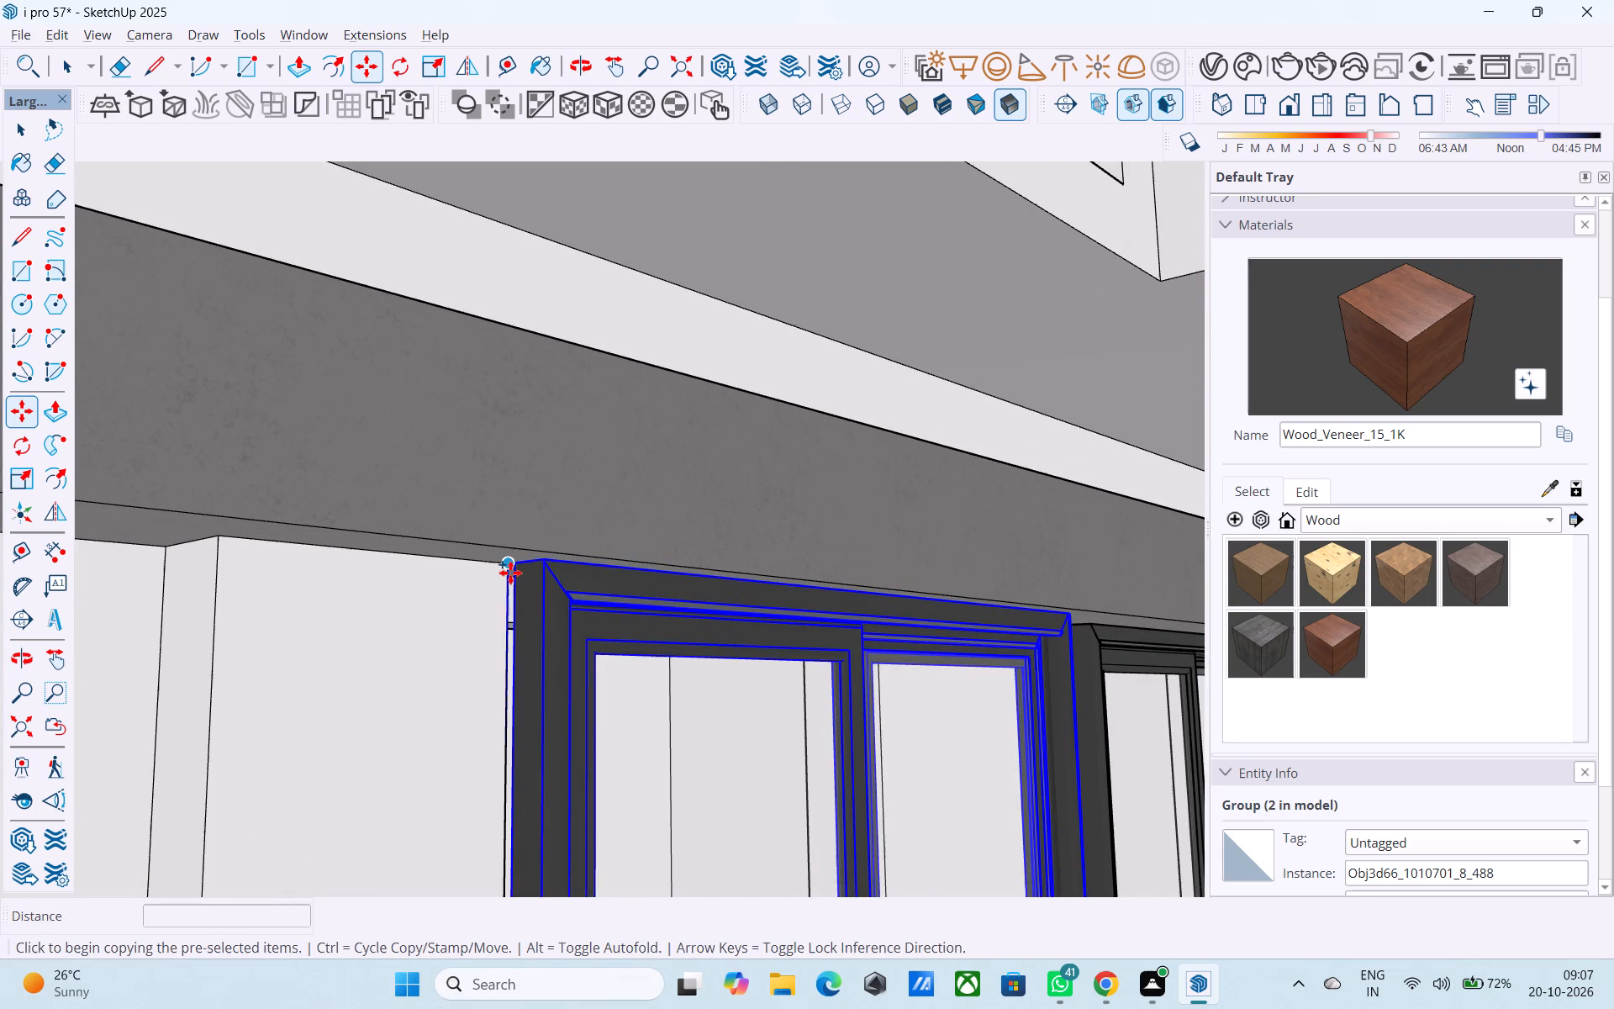
pyautogui.click(509, 569)
pyautogui.scroll(-20, 630, 644)
pyautogui.scroll(-7, 630, 644)
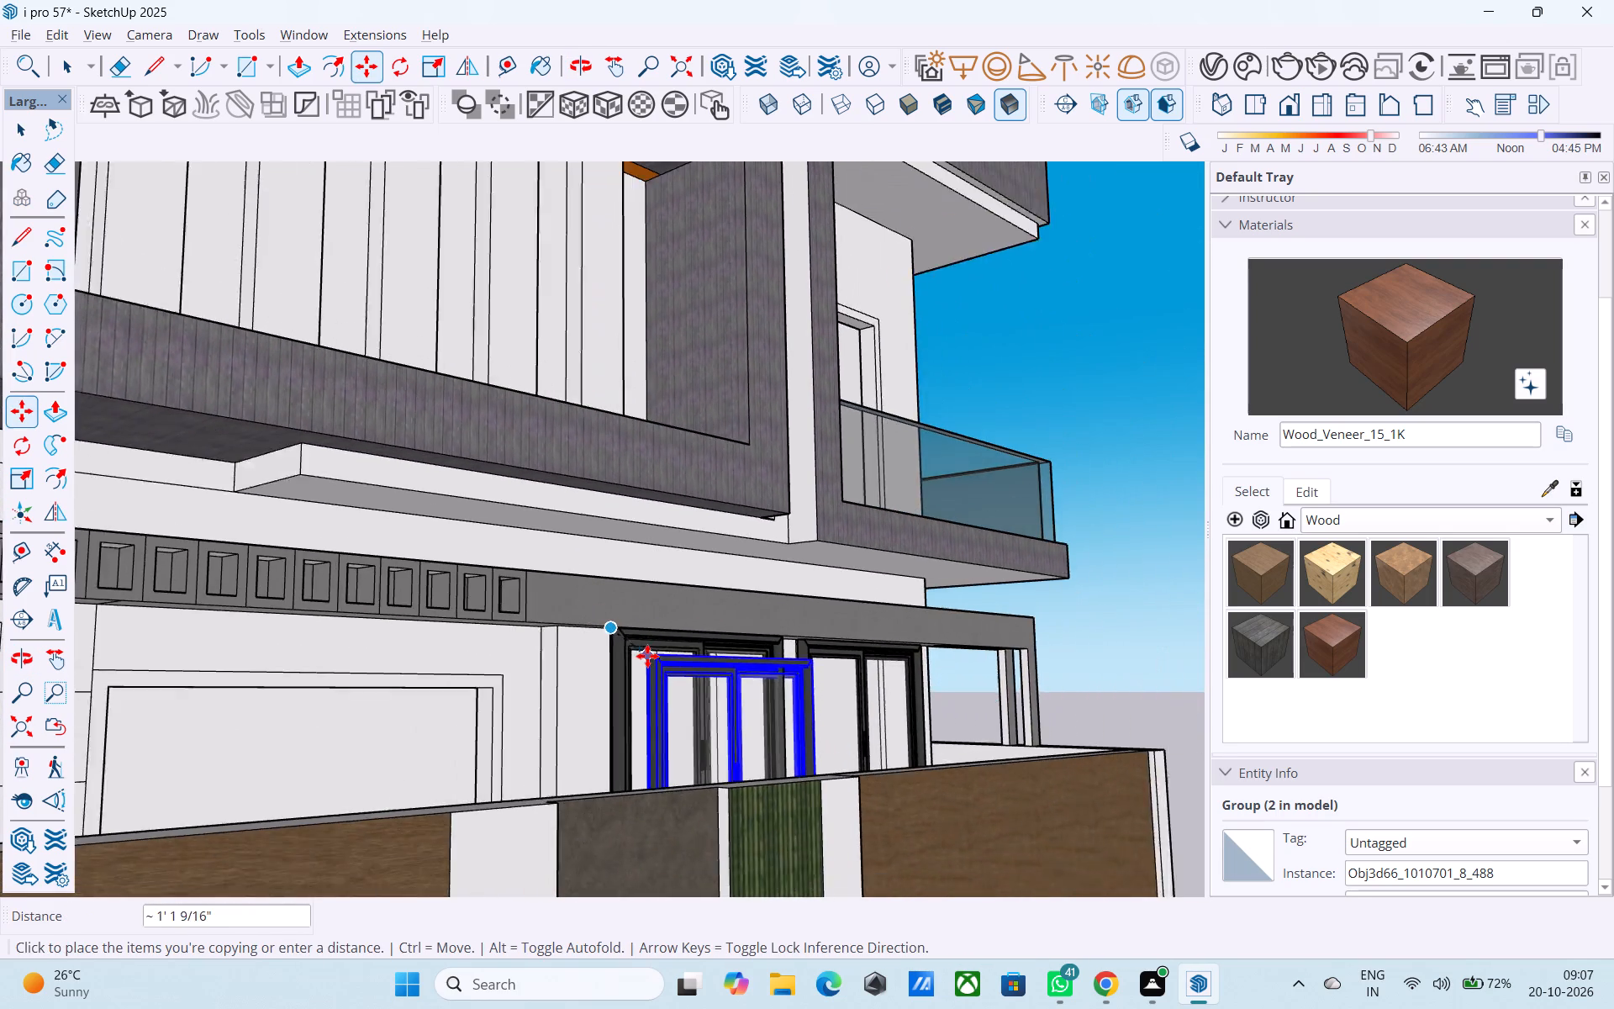
pyautogui.click(165, 669)
pyautogui.scroll(-2, 488, 591)
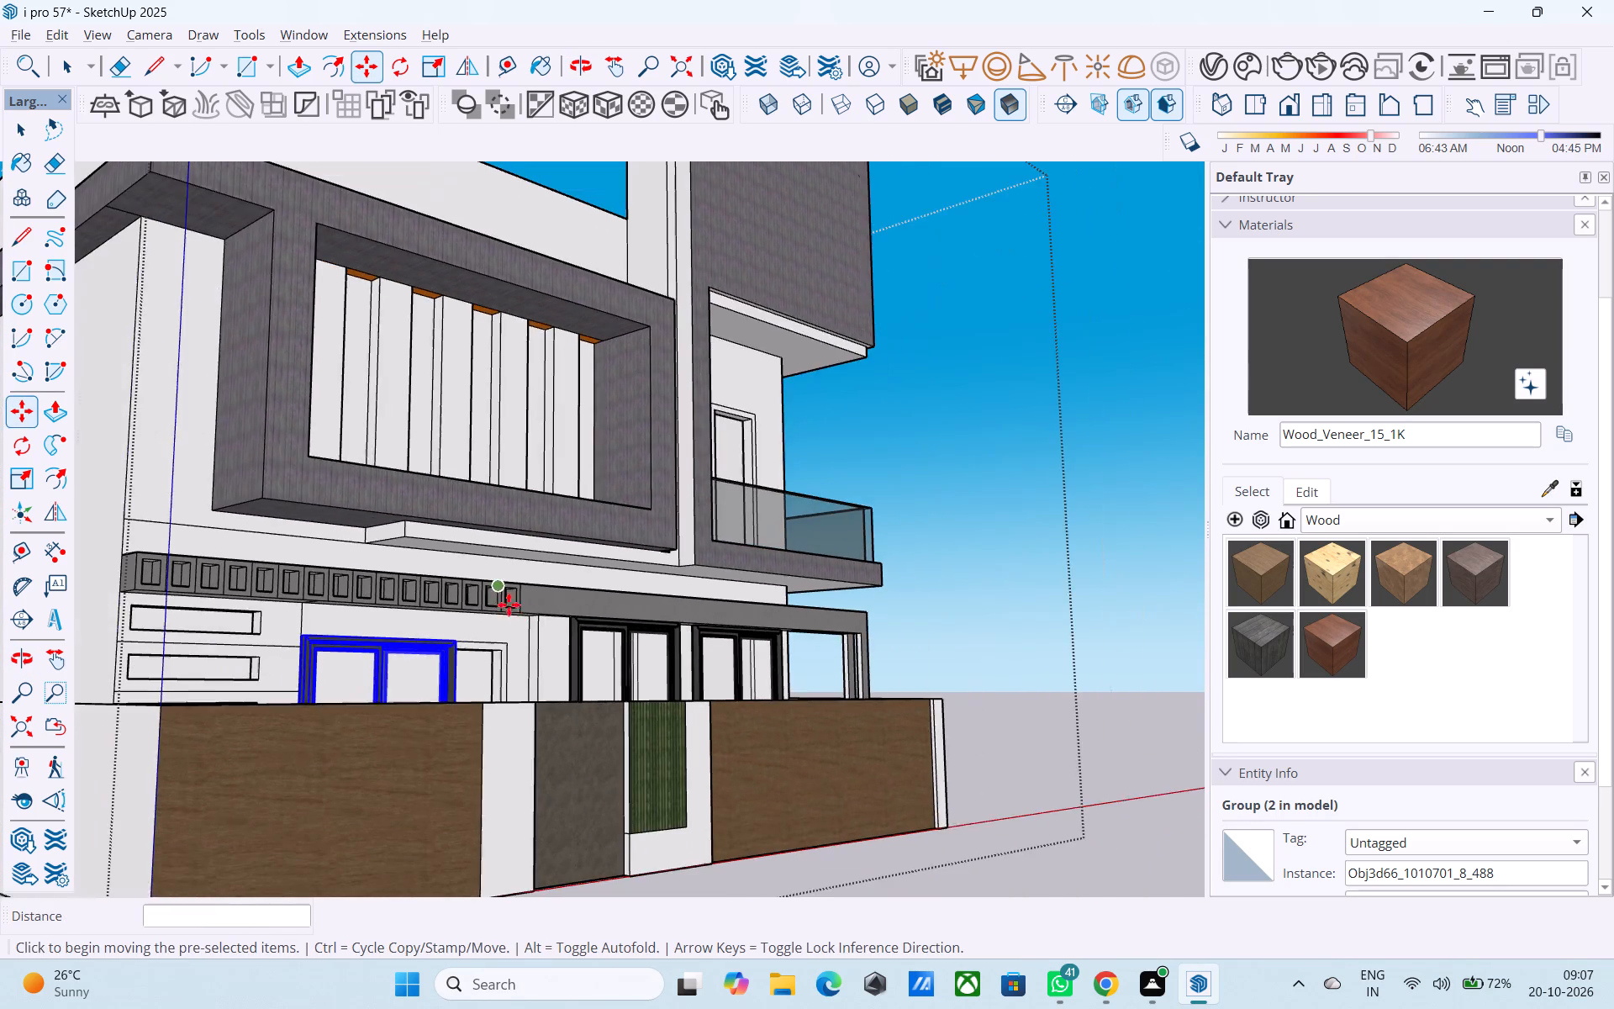
# Copy the wooden door from the ground outside the boundary wall onto the first-floor balcony's front door opening.
pyautogui.scroll(-6, 509, 605)
pyautogui.moveTo(575, 633); pyautogui.dragTo(190, 773, button='middle')
pyautogui.moveTo(648, 650); pyautogui.dragTo(421, 664, button='middle')
pyautogui.moveTo(526, 643); pyautogui.dragTo(491, 643, button='middle')
pyautogui.moveTo(938, 674); pyautogui.dragTo(968, 684, button='middle')
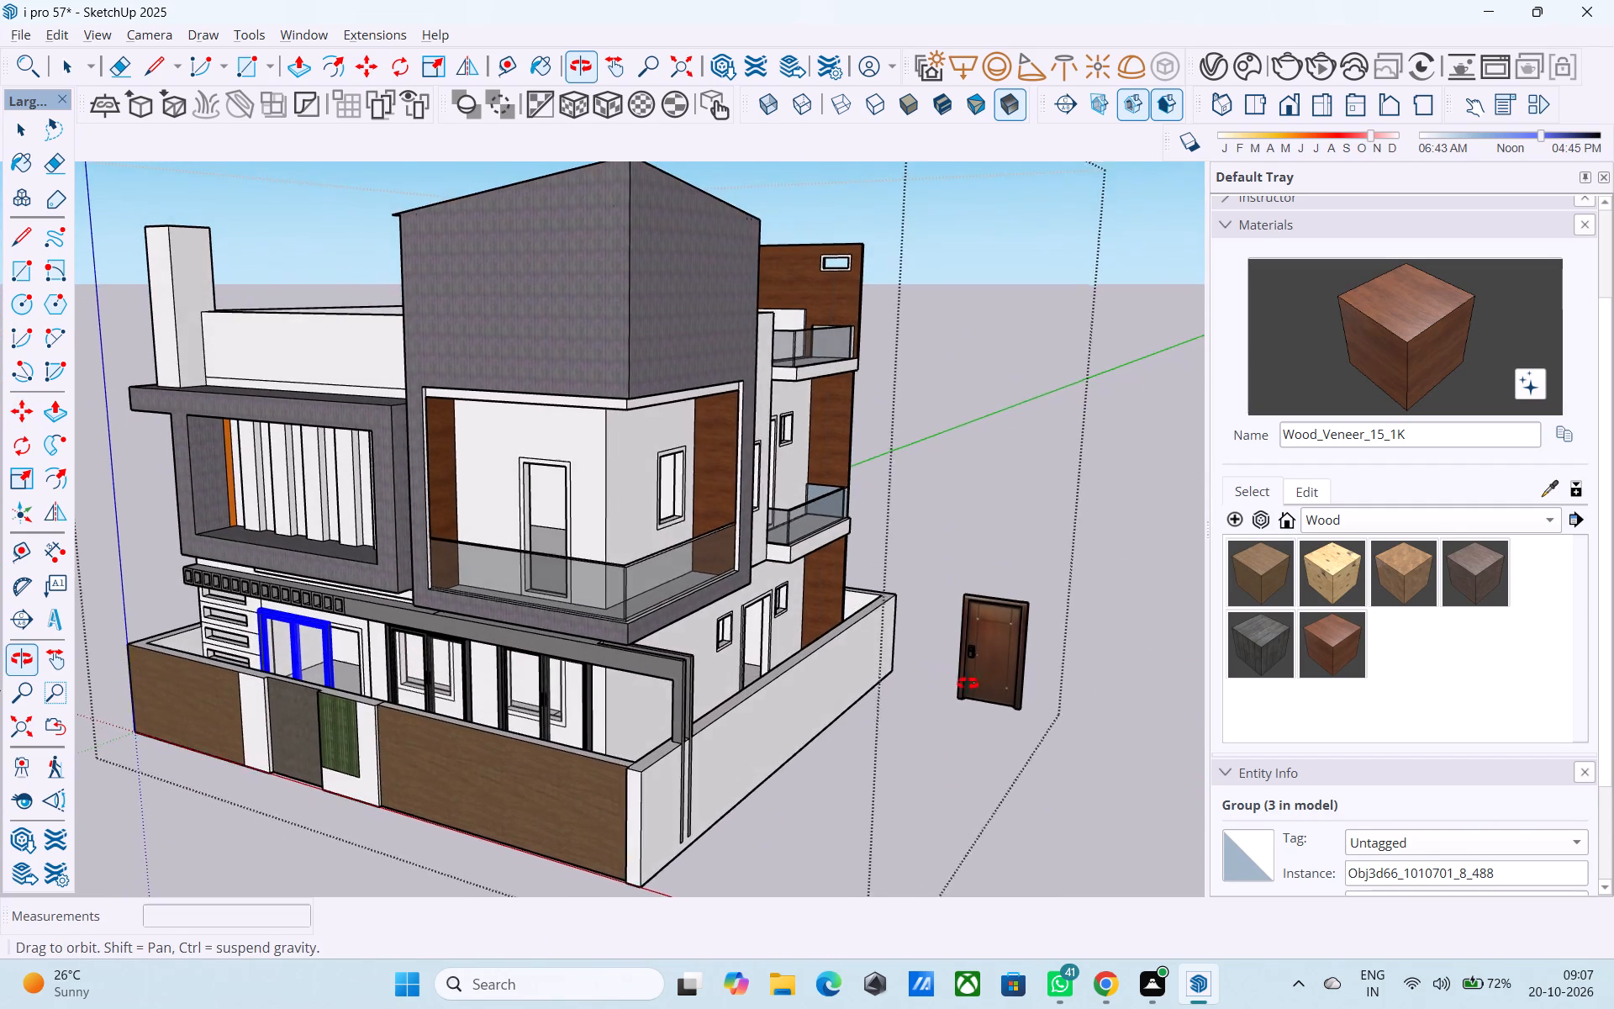
pyautogui.moveTo(968, 684); pyautogui.dragTo(968, 680, button='middle')
pyautogui.scroll(3, 968, 680)
pyautogui.press('space')
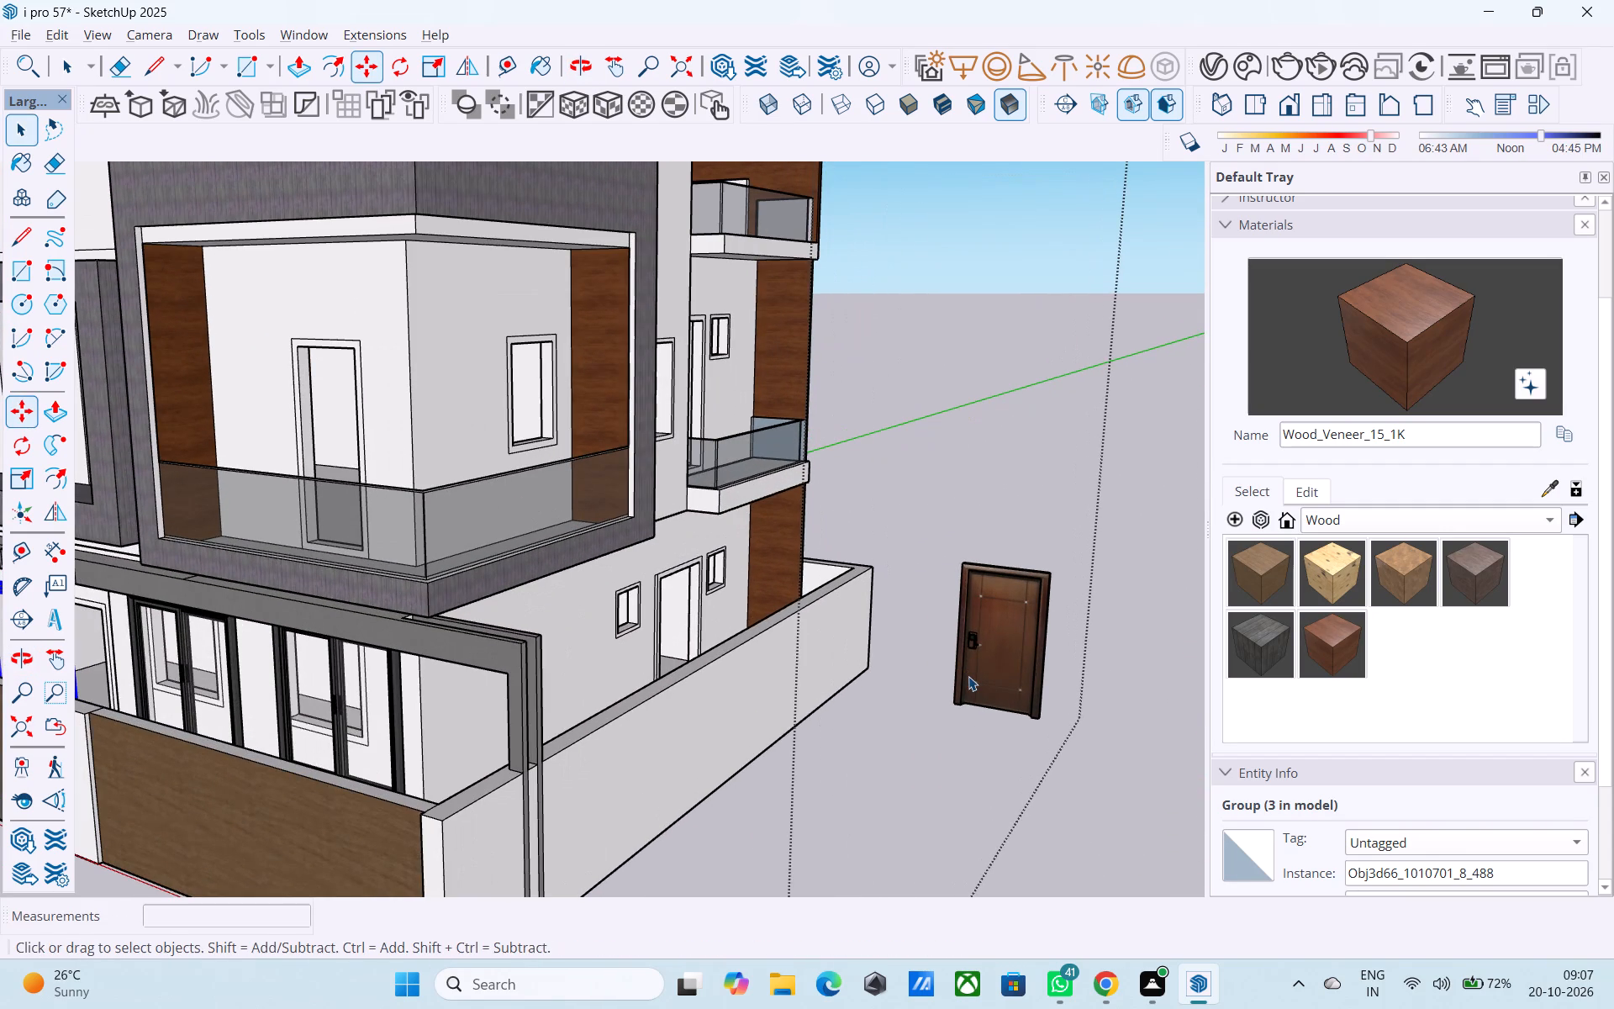
pyautogui.click(968, 672)
pyautogui.press('m')
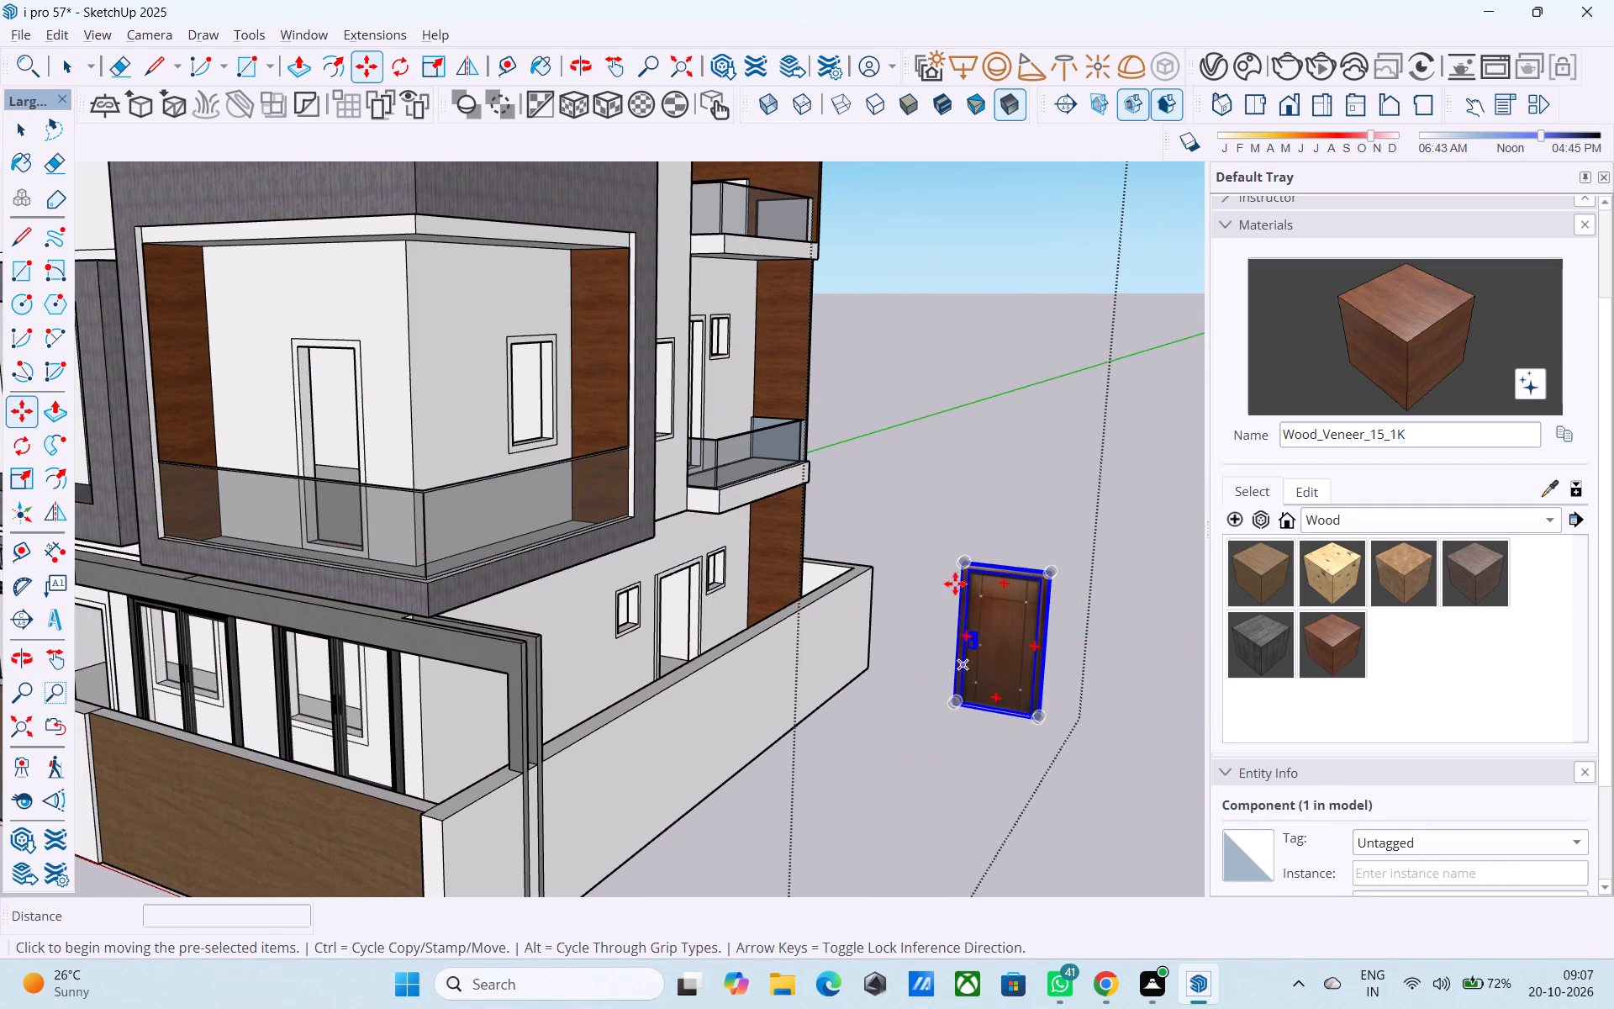
pyautogui.click(956, 566)
pyautogui.scroll(-9, 891, 644)
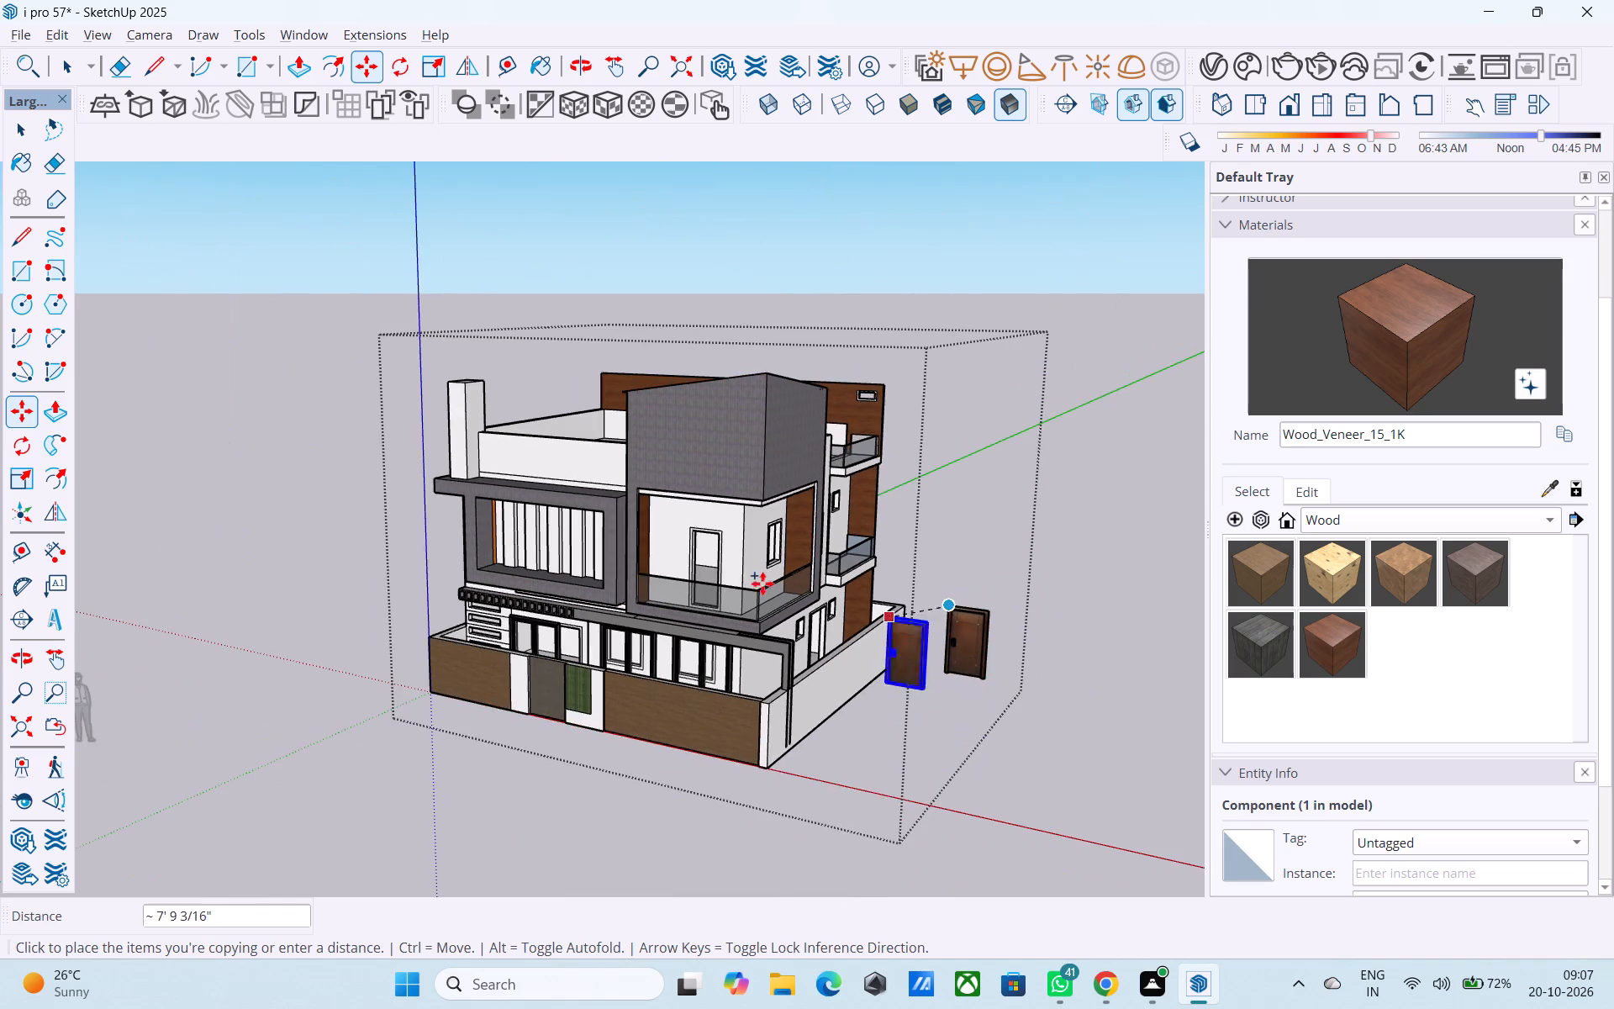
pyautogui.scroll(13, 635, 530)
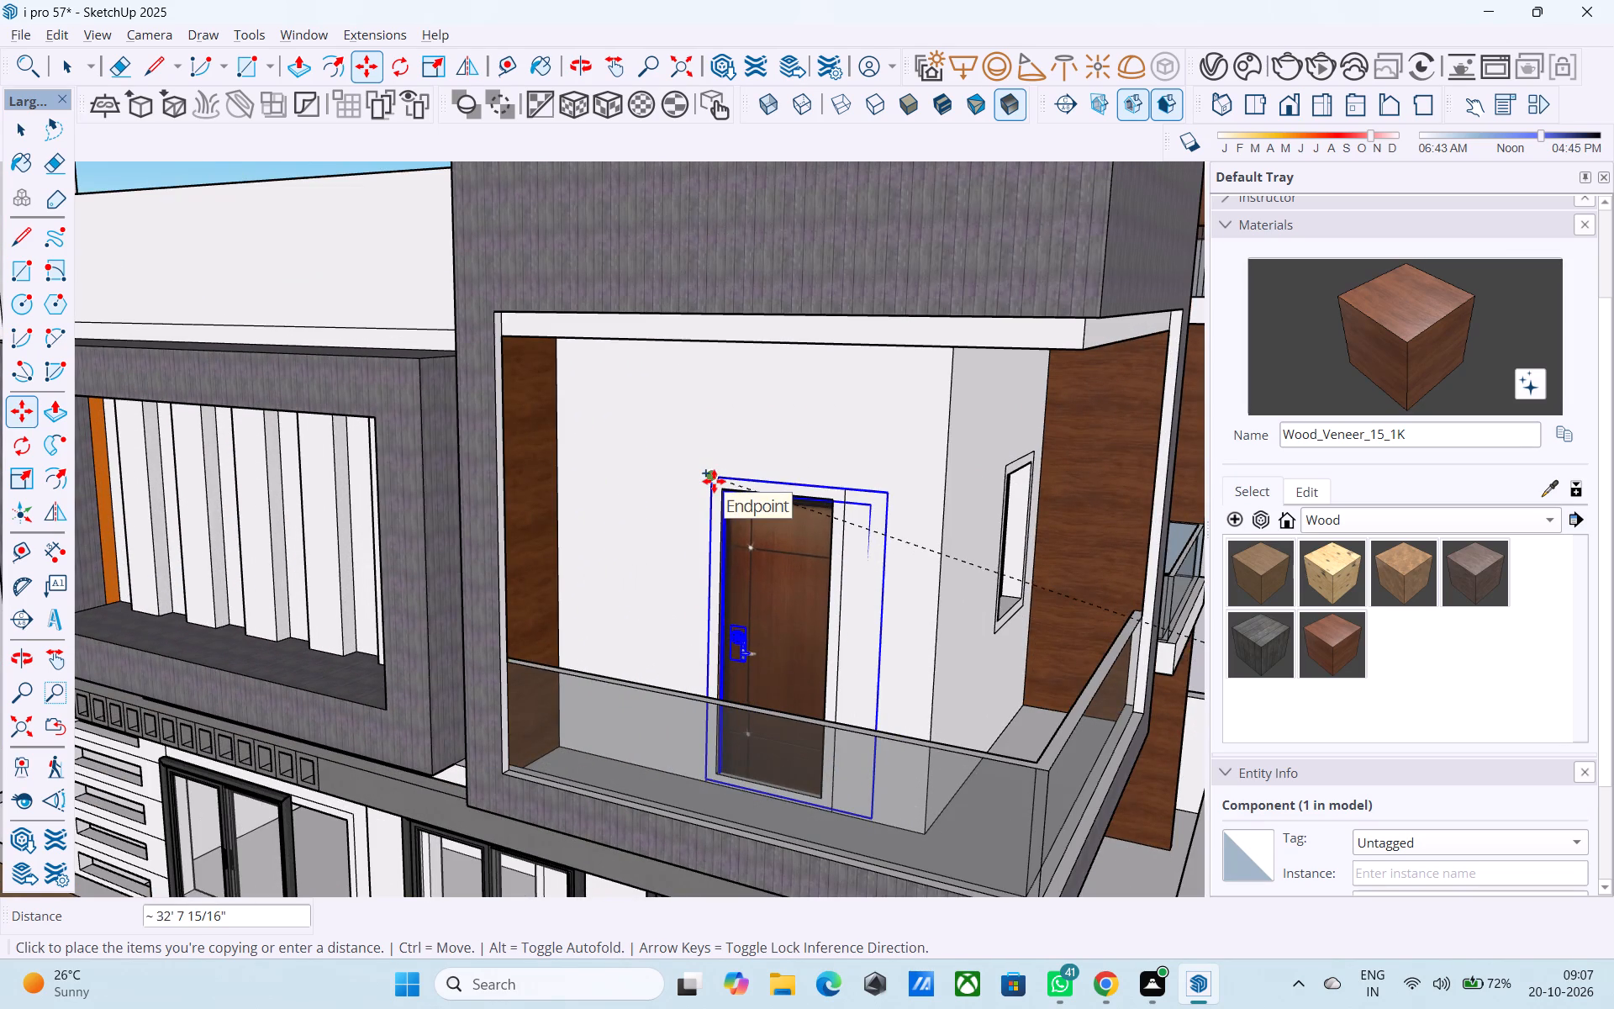
pyautogui.scroll(4, 714, 481)
pyautogui.click(673, 493)
pyautogui.moveTo(688, 498); pyautogui.dragTo(698, 440, button='middle')
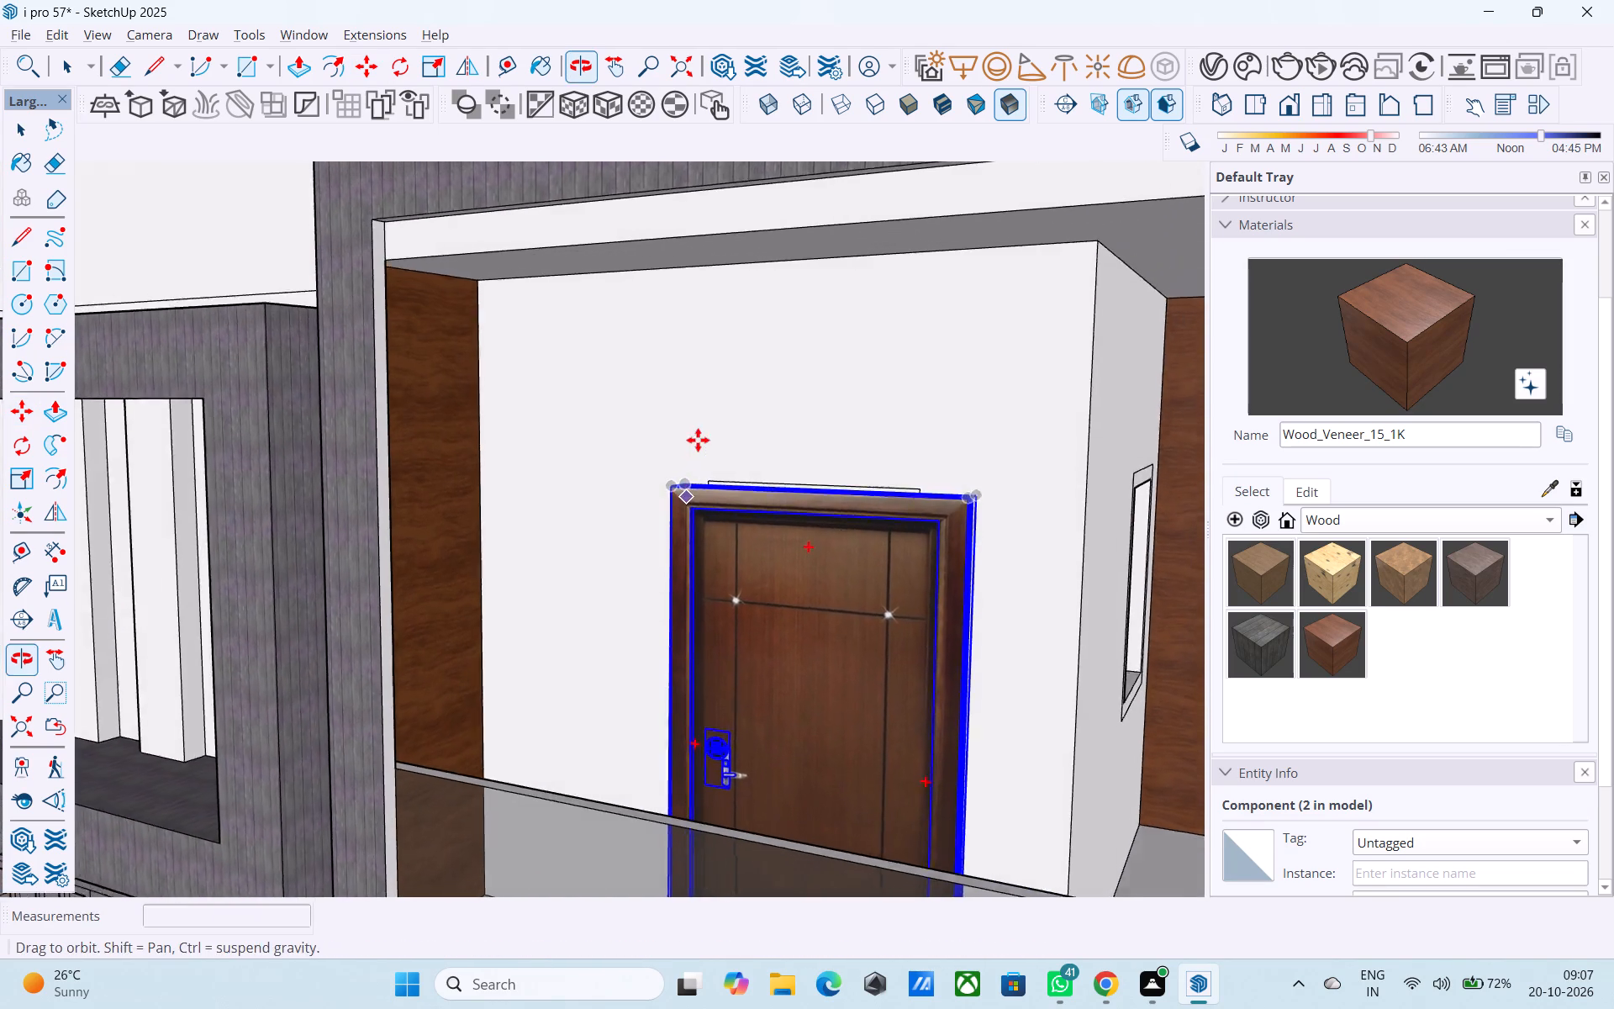
pyautogui.moveTo(698, 440); pyautogui.dragTo(698, 446, button='middle')
# Copy the front window nearest the house corner about 21' 7" out to the open ground beside the side boundary wall.
pyautogui.scroll(-12, 704, 436)
pyautogui.moveTo(707, 621); pyautogui.dragTo(649, 599, button='middle')
pyautogui.scroll(-6, 651, 599)
pyautogui.scroll(6, 660, 662)
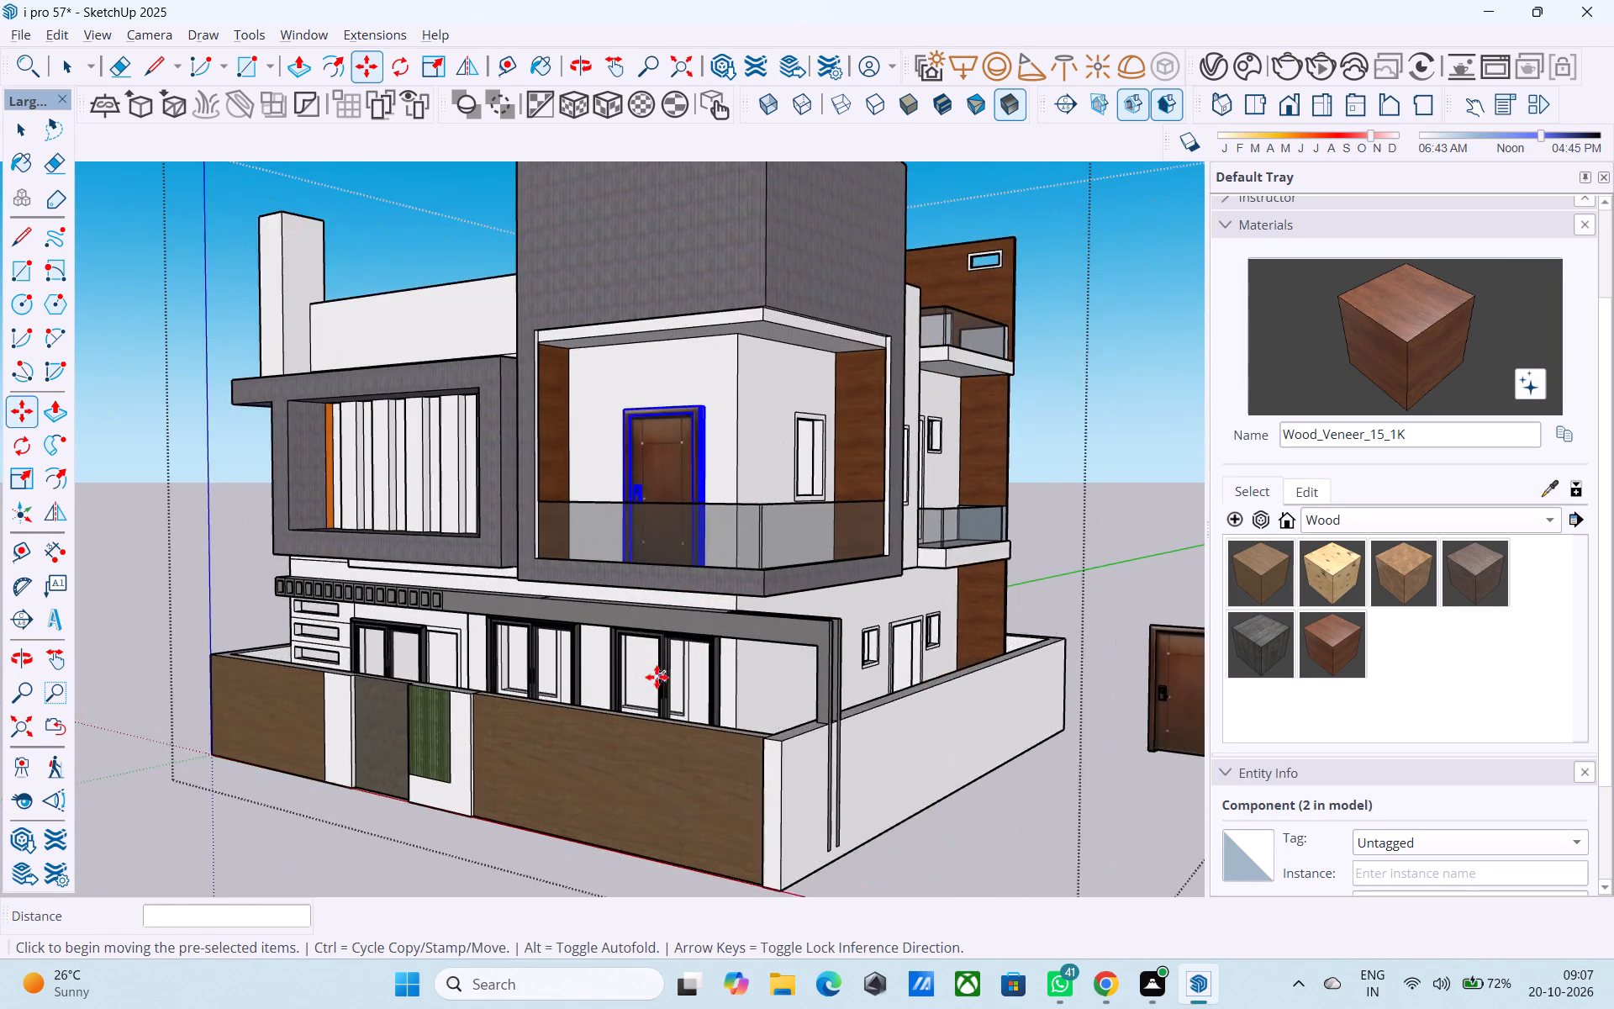
pyautogui.scroll(5, 657, 677)
pyautogui.press('space')
pyautogui.click(683, 698)
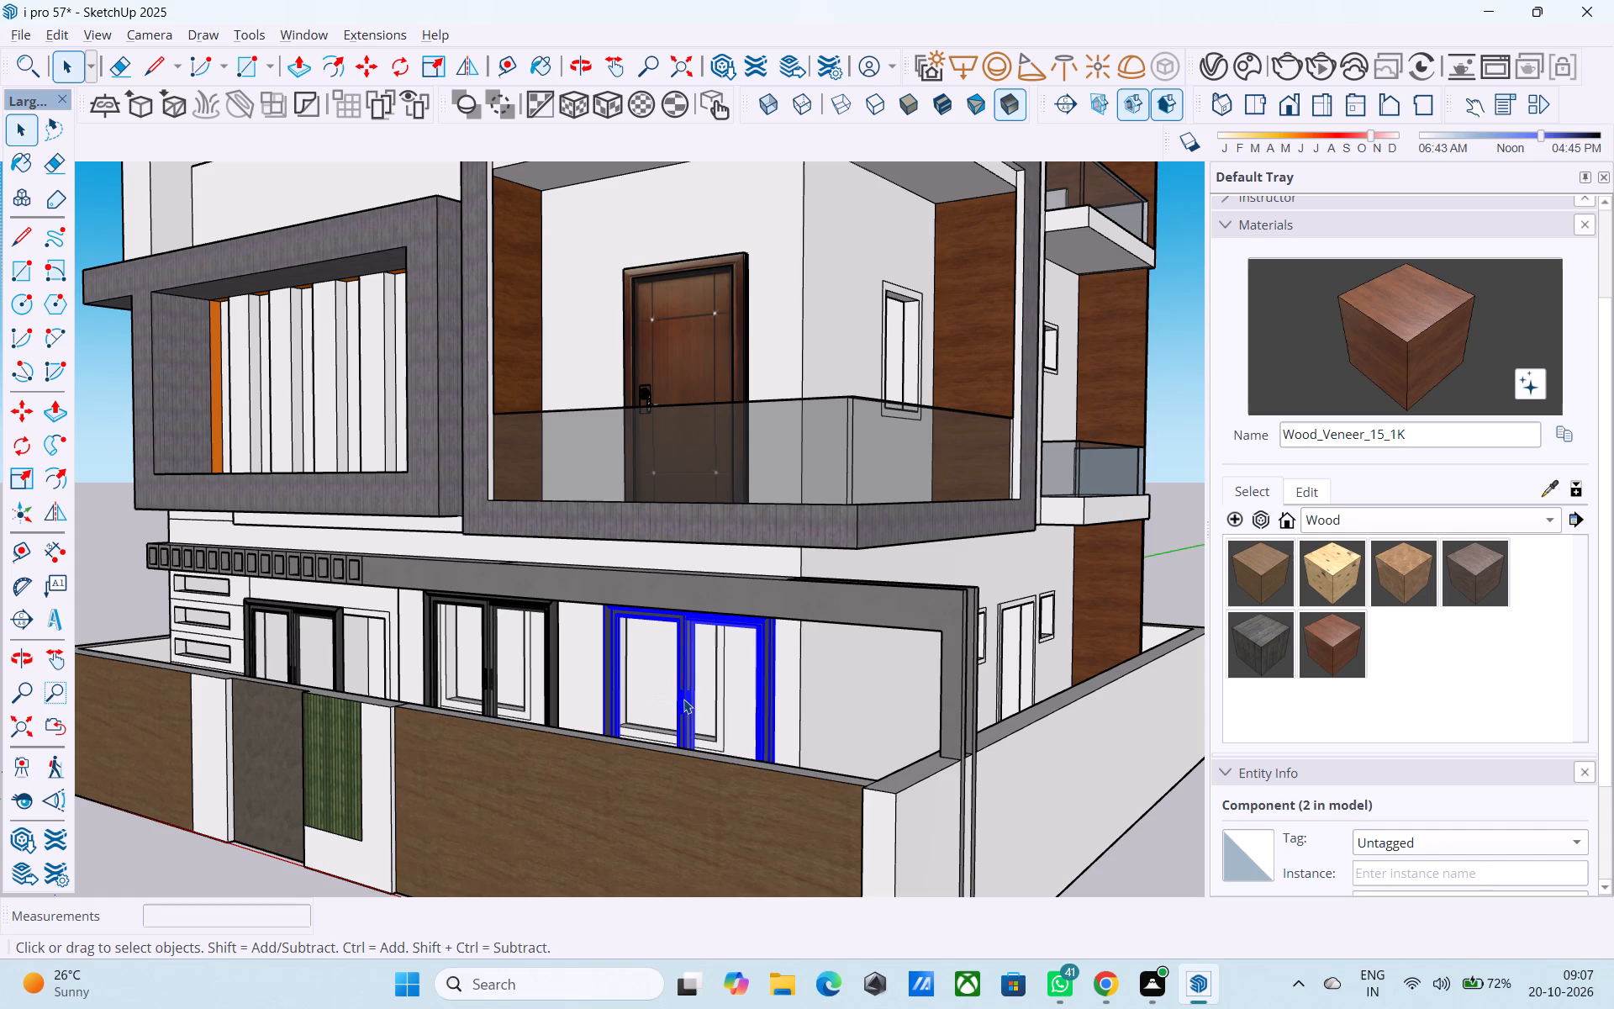
pyautogui.press('m')
pyautogui.keyDown('ctrl'); pyautogui.click(682, 700); pyautogui.keyUp('ctrl')
pyautogui.scroll(-14, 683, 712)
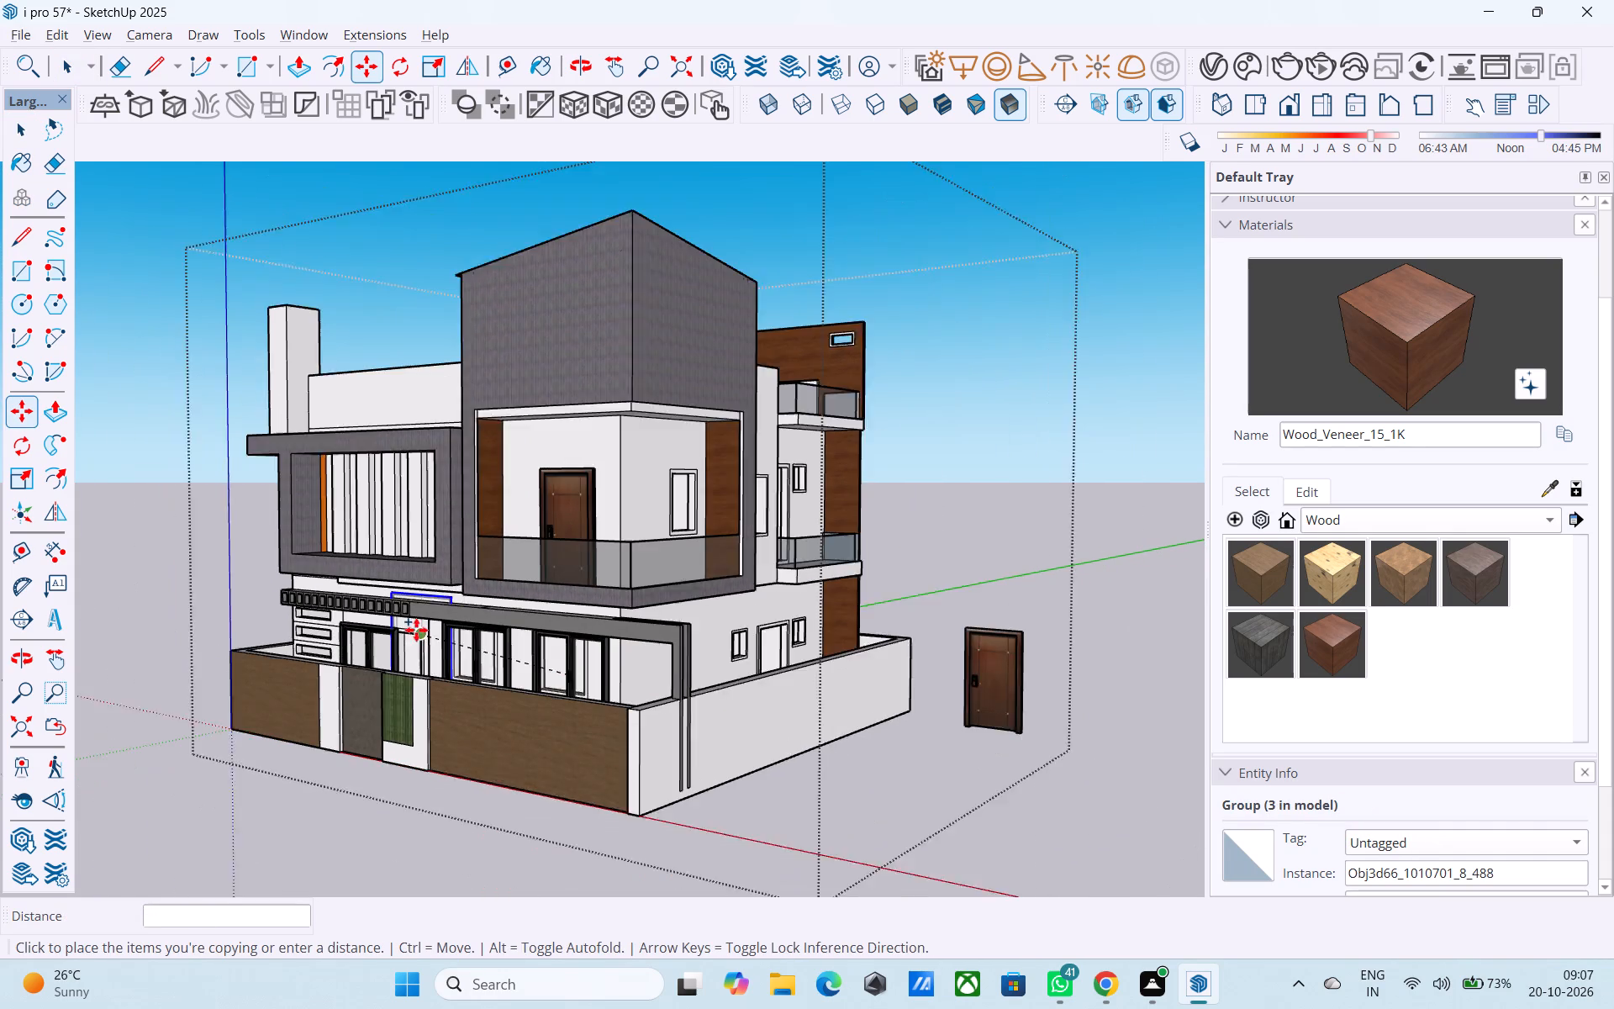
pyautogui.scroll(-1, 416, 630)
pyautogui.click(860, 717)
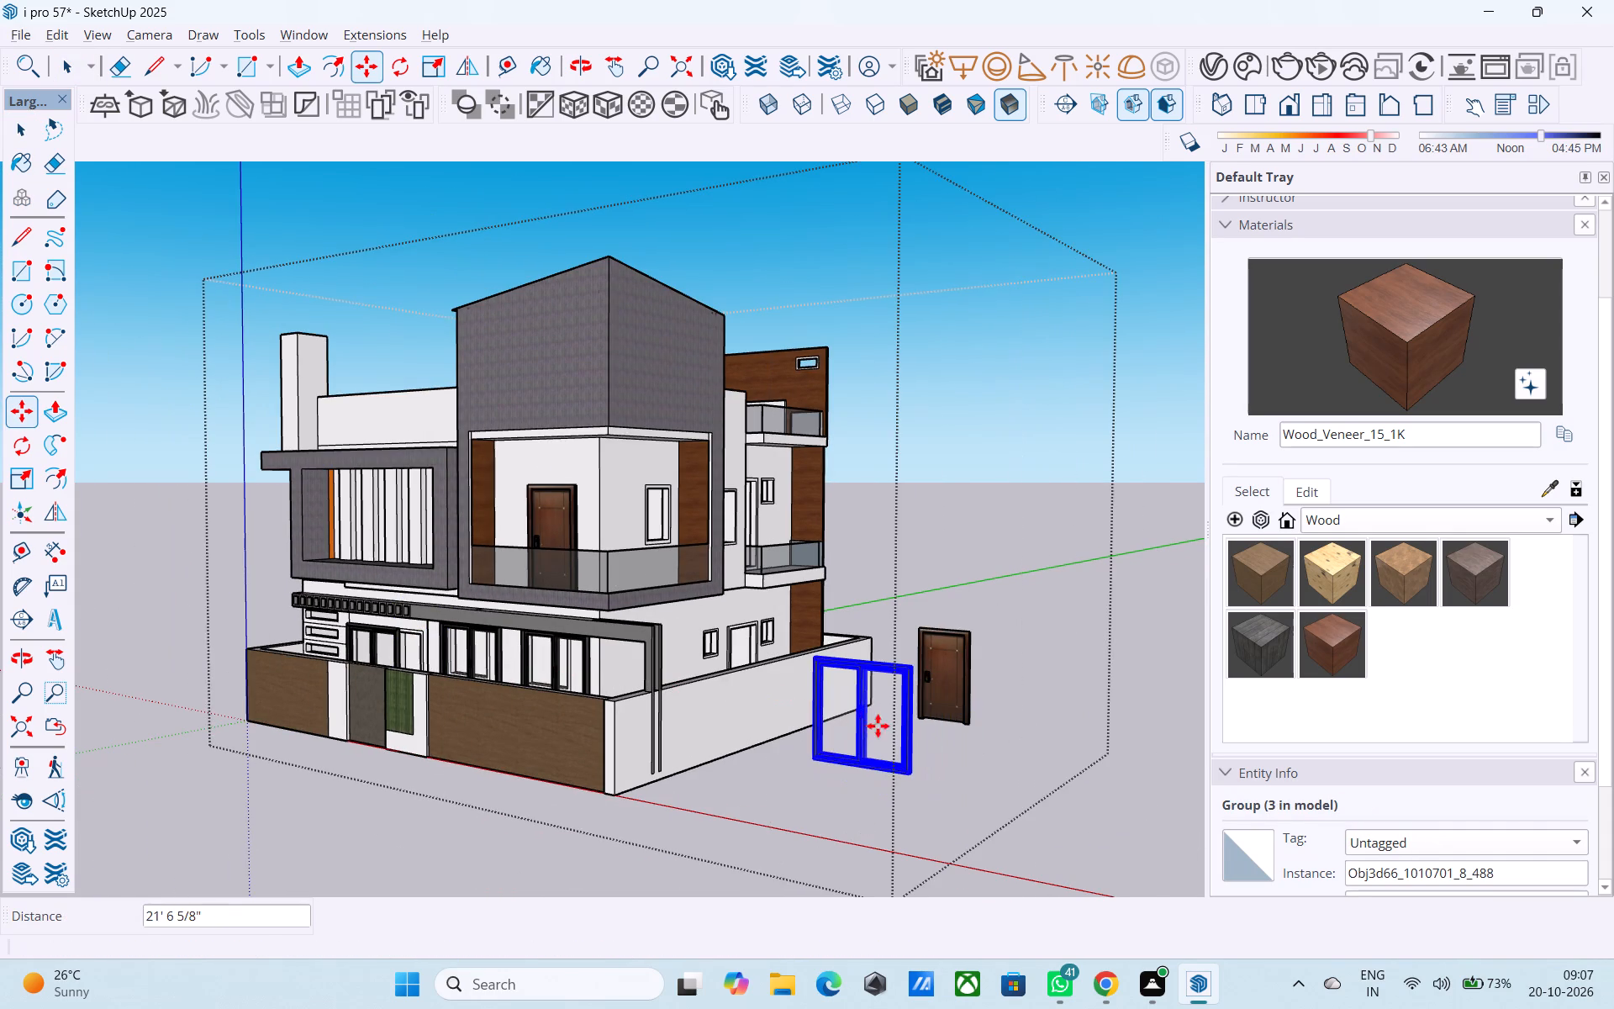
# Rotate the window copy on the open ground 90° horizontally so it runs parallel to the side boundary wall.
pyautogui.moveTo(869, 724); pyautogui.dragTo(569, 758, button='middle')
pyautogui.scroll(4, 536, 745)
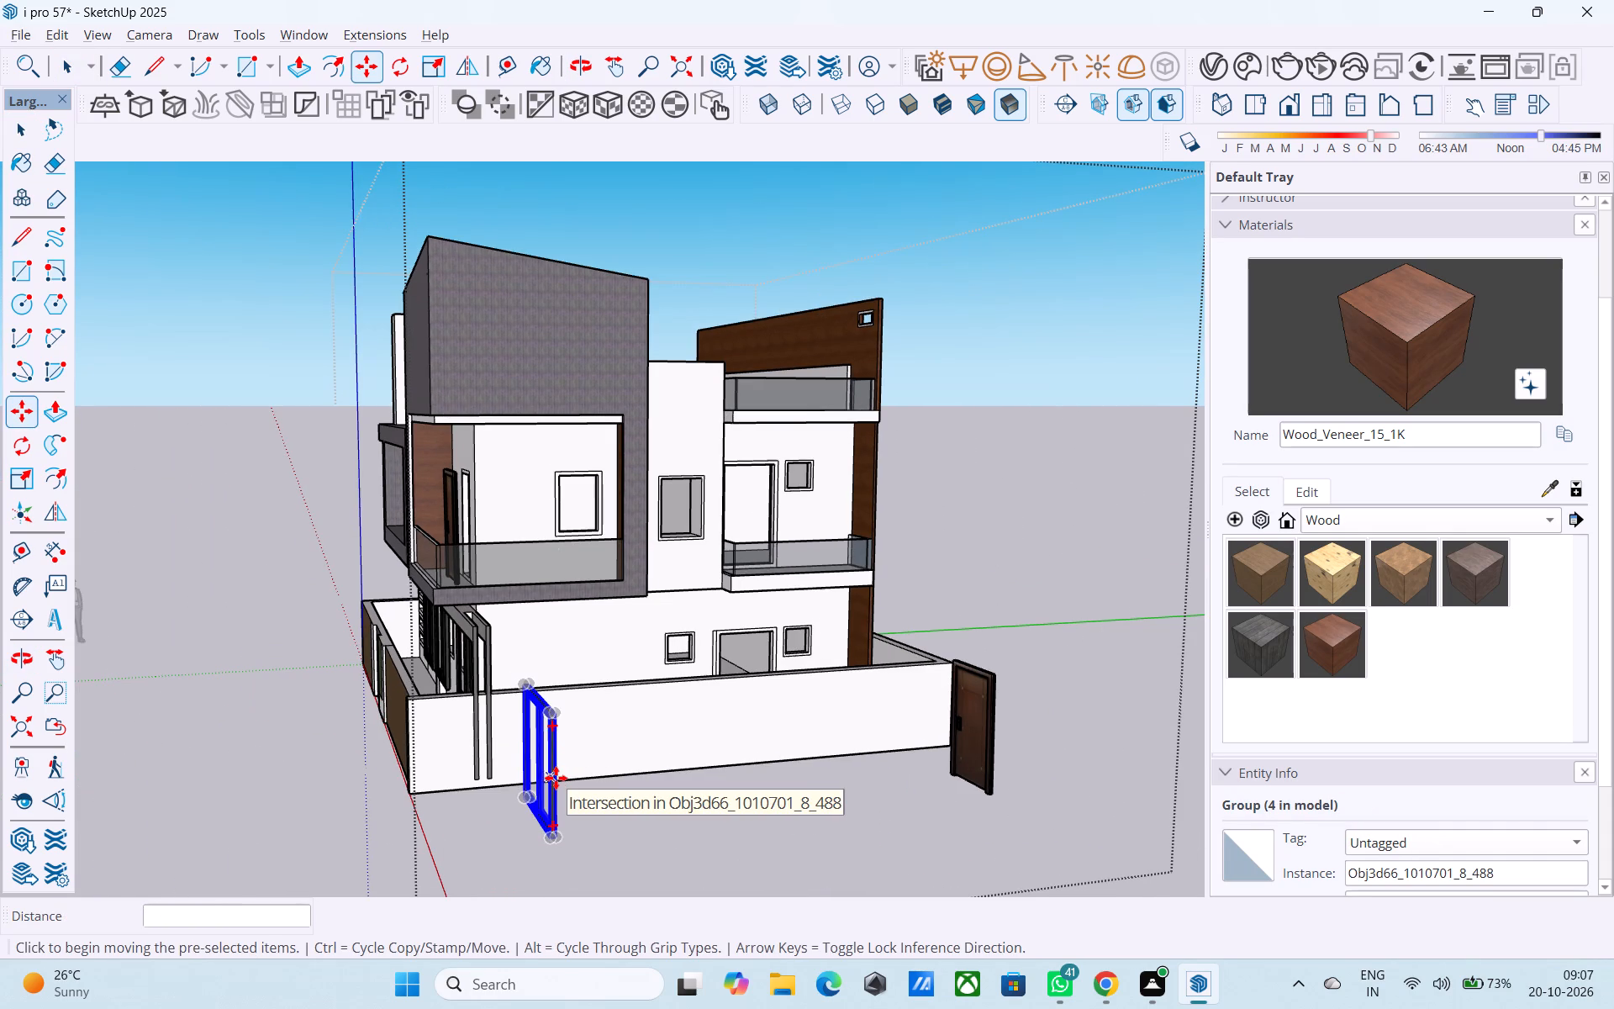
pyautogui.scroll(1, 557, 779)
pyautogui.scroll(-5, 579, 695)
pyautogui.moveTo(579, 694); pyautogui.dragTo(551, 701, button='middle')
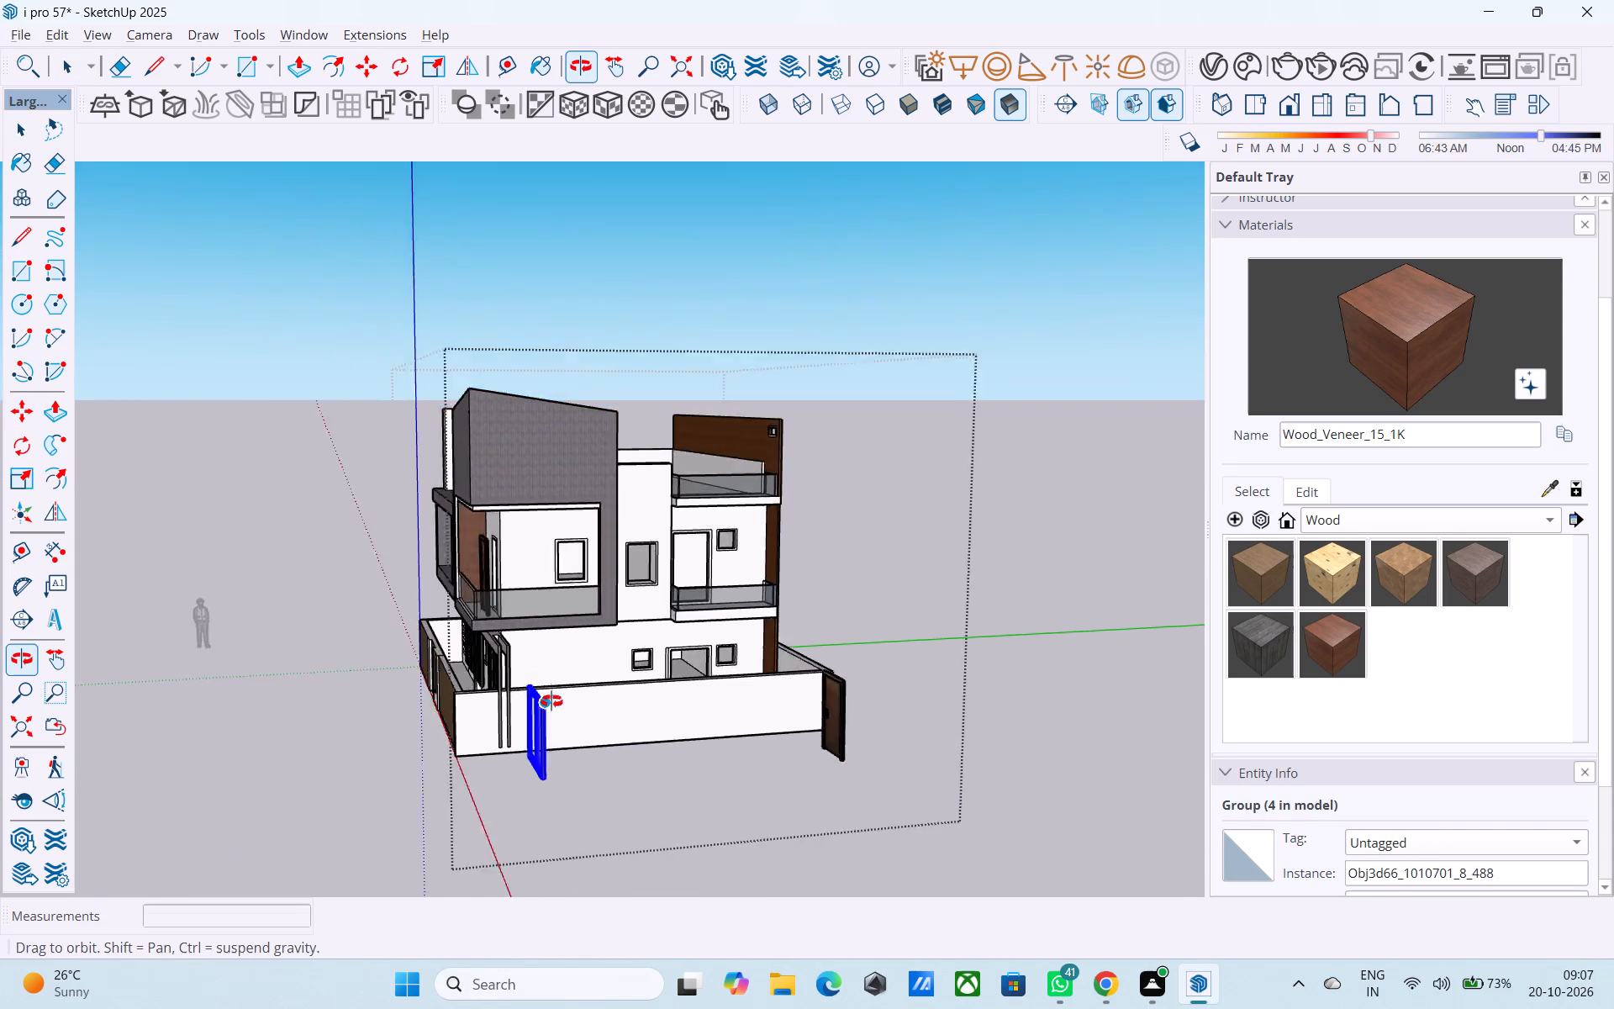
pyautogui.moveTo(551, 701); pyautogui.dragTo(540, 683, button='middle')
pyautogui.scroll(-6, 546, 590)
pyautogui.moveTo(567, 726); pyautogui.dragTo(556, 892, button='middle')
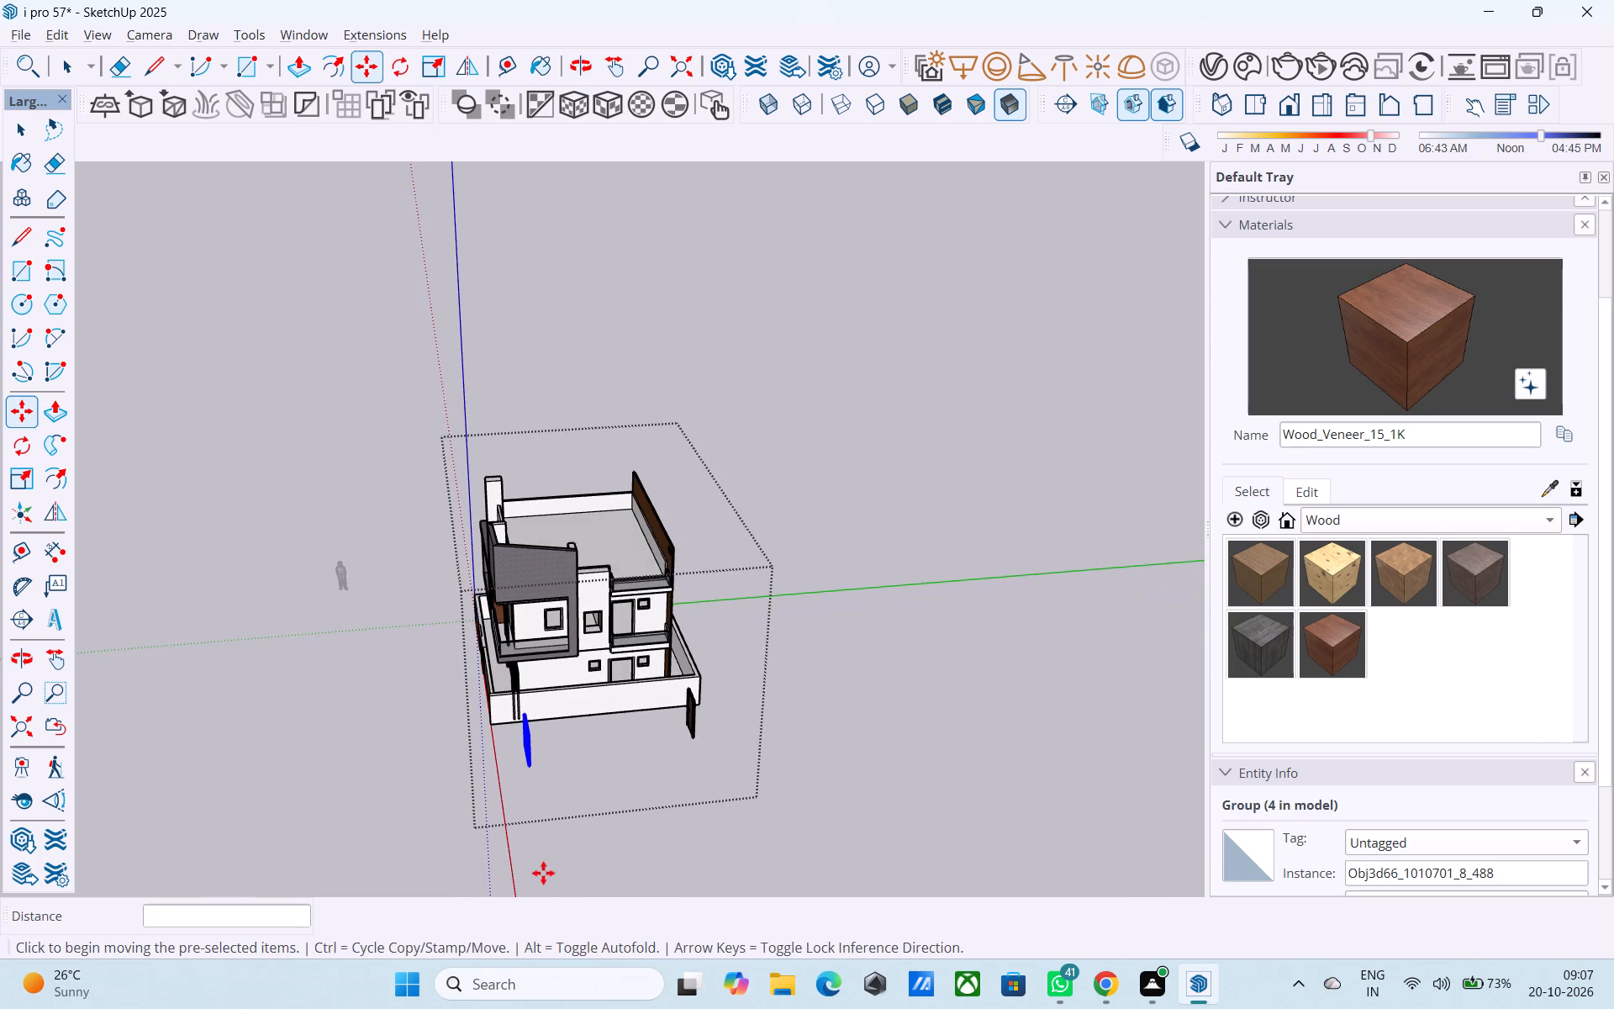
pyautogui.press('q')
pyautogui.scroll(5, 543, 872)
pyautogui.scroll(11, 518, 785)
pyautogui.click(504, 679)
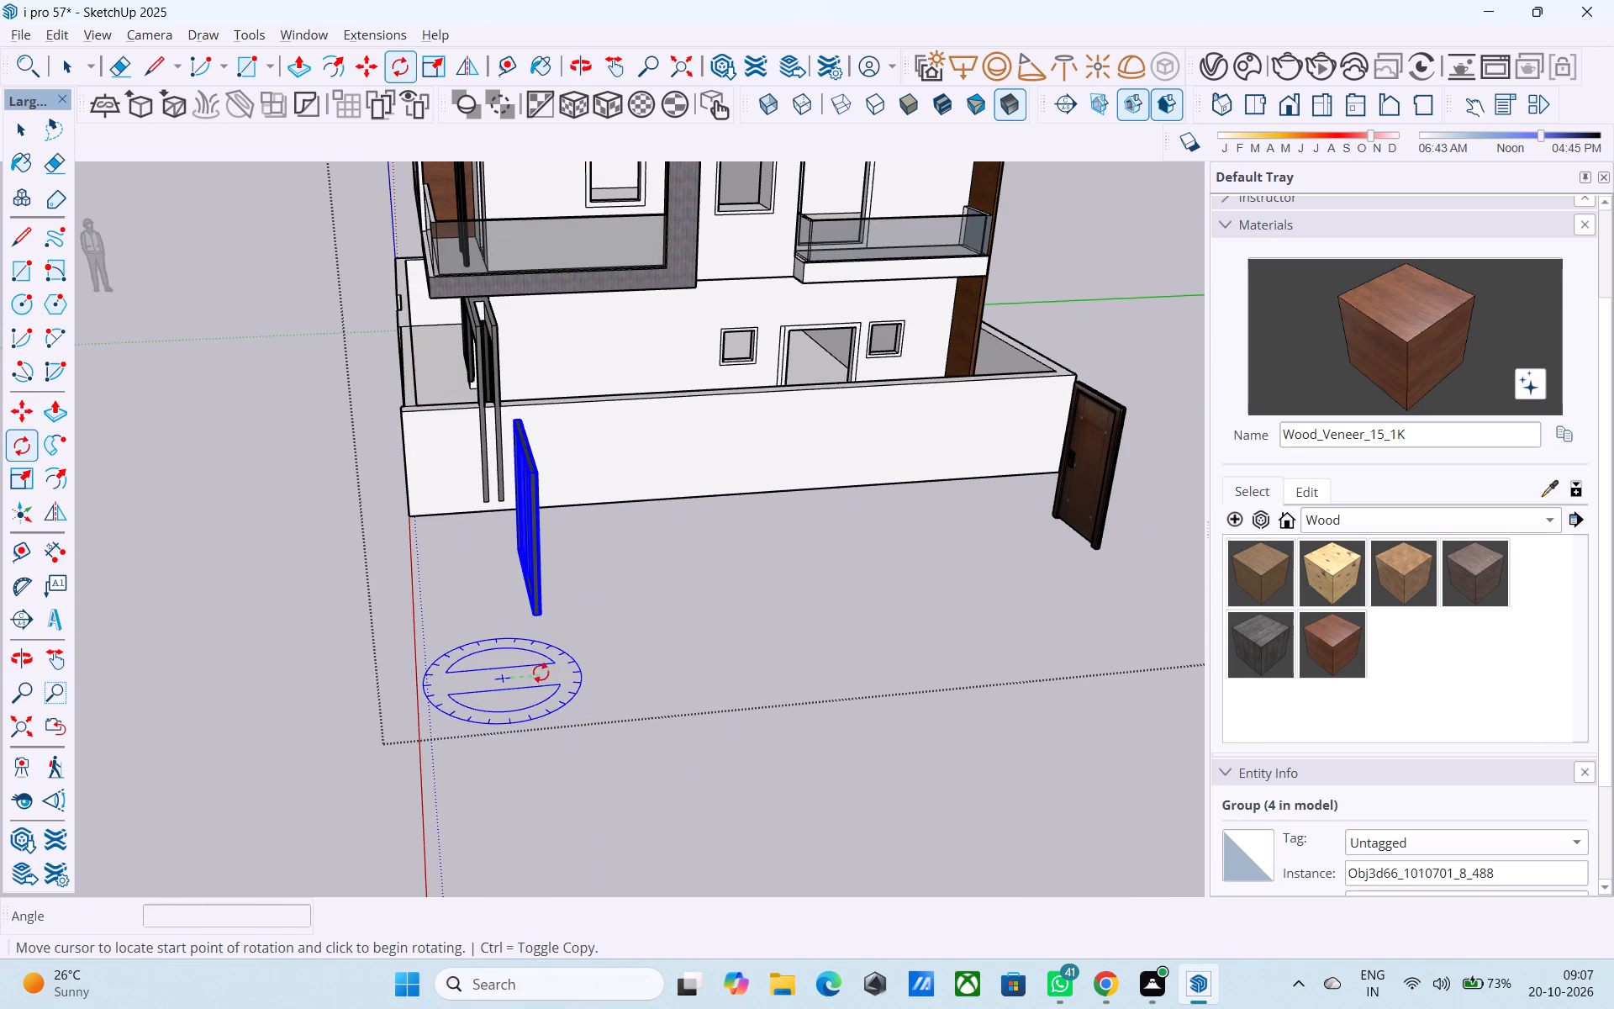
pyautogui.click(551, 669)
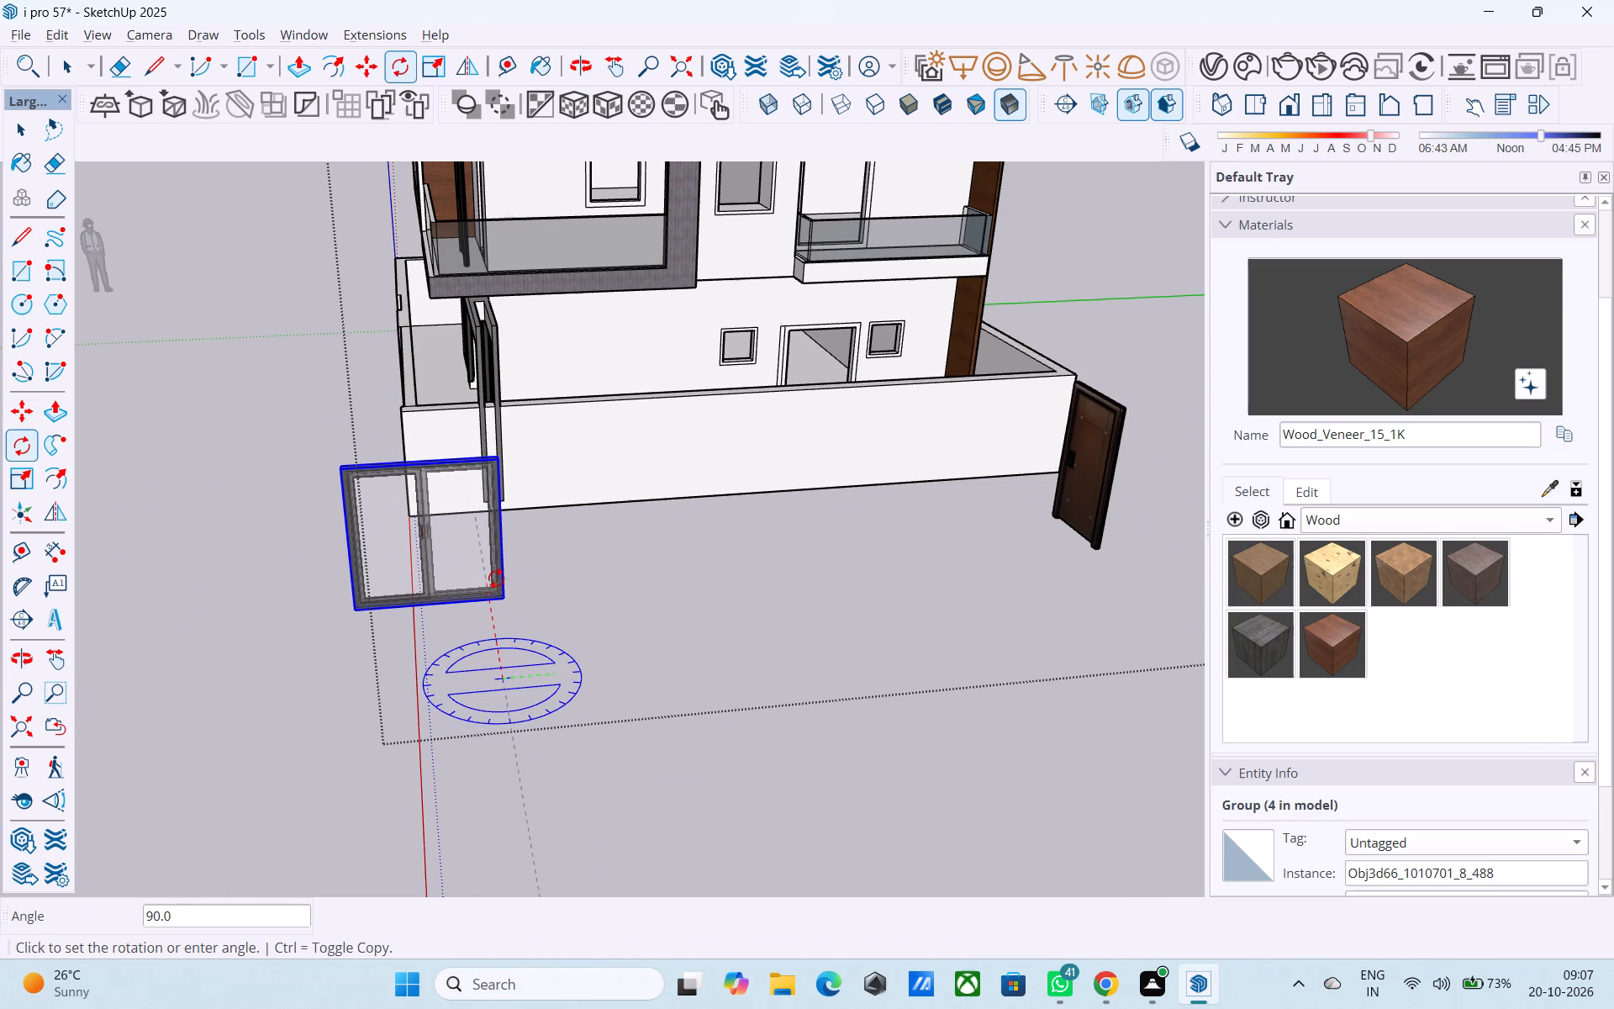
pyautogui.click(496, 578)
# Copy the rotated two-pane window from the open ground onto the first-floor side-wall opening between the two balconies, aligning their upper corners.
pyautogui.press('m')
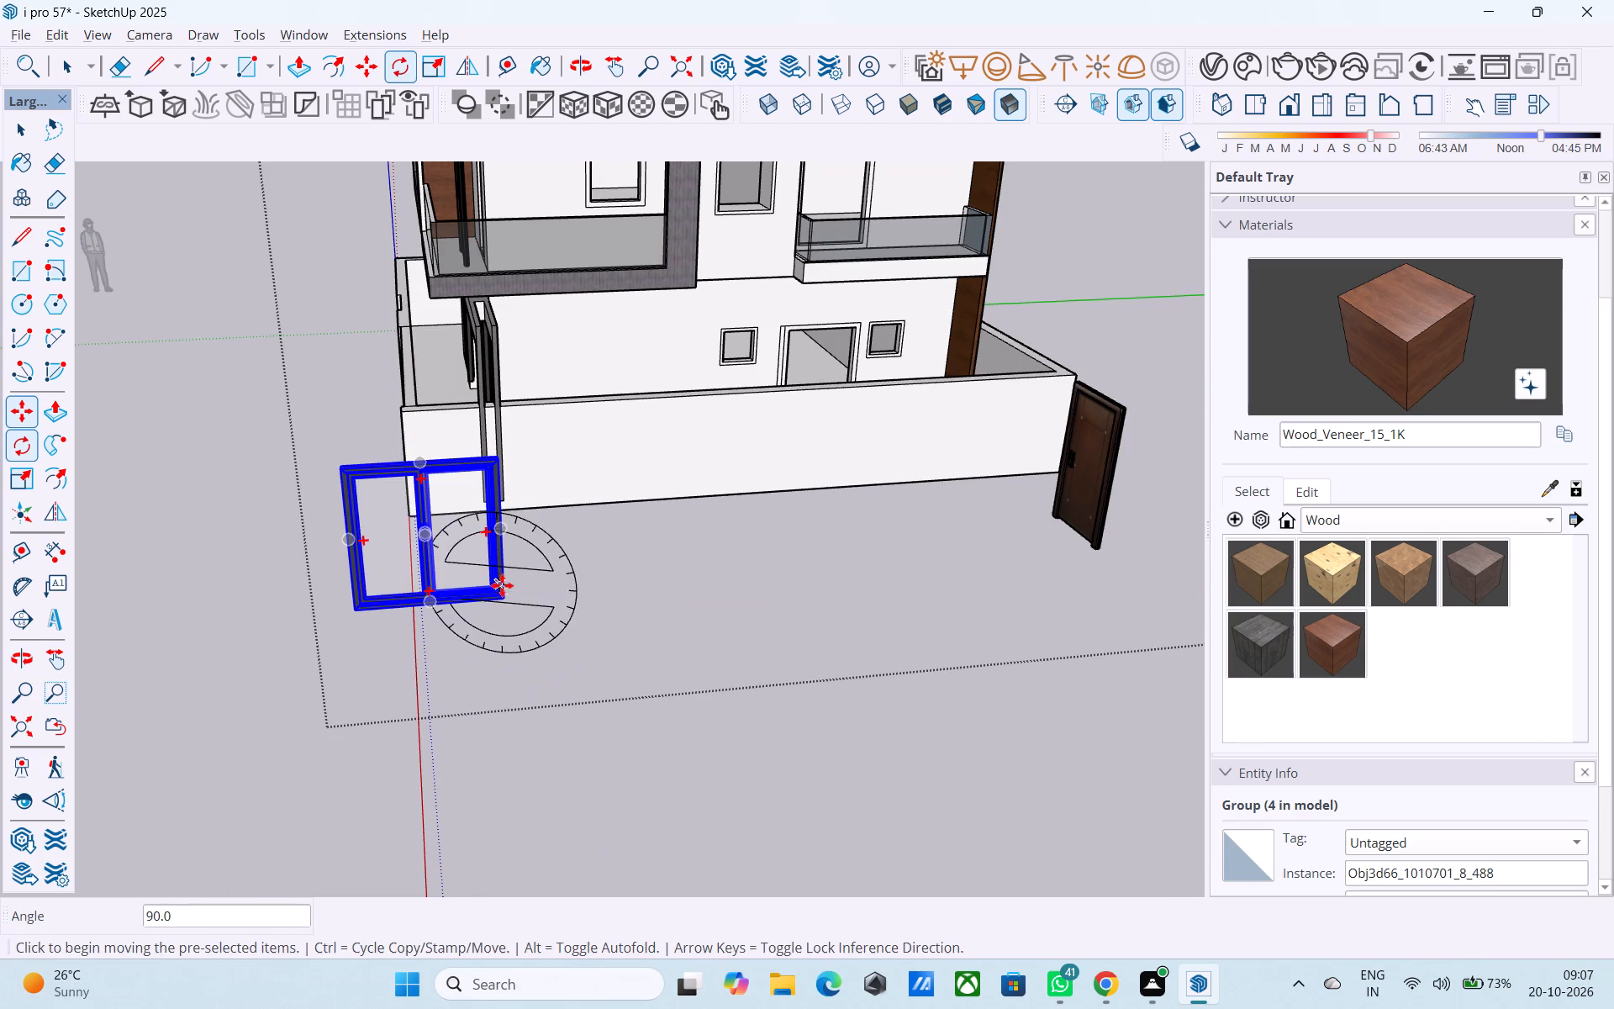
pyautogui.moveTo(500, 587); pyautogui.dragTo(976, 663, button='middle')
pyautogui.scroll(2, 489, 629)
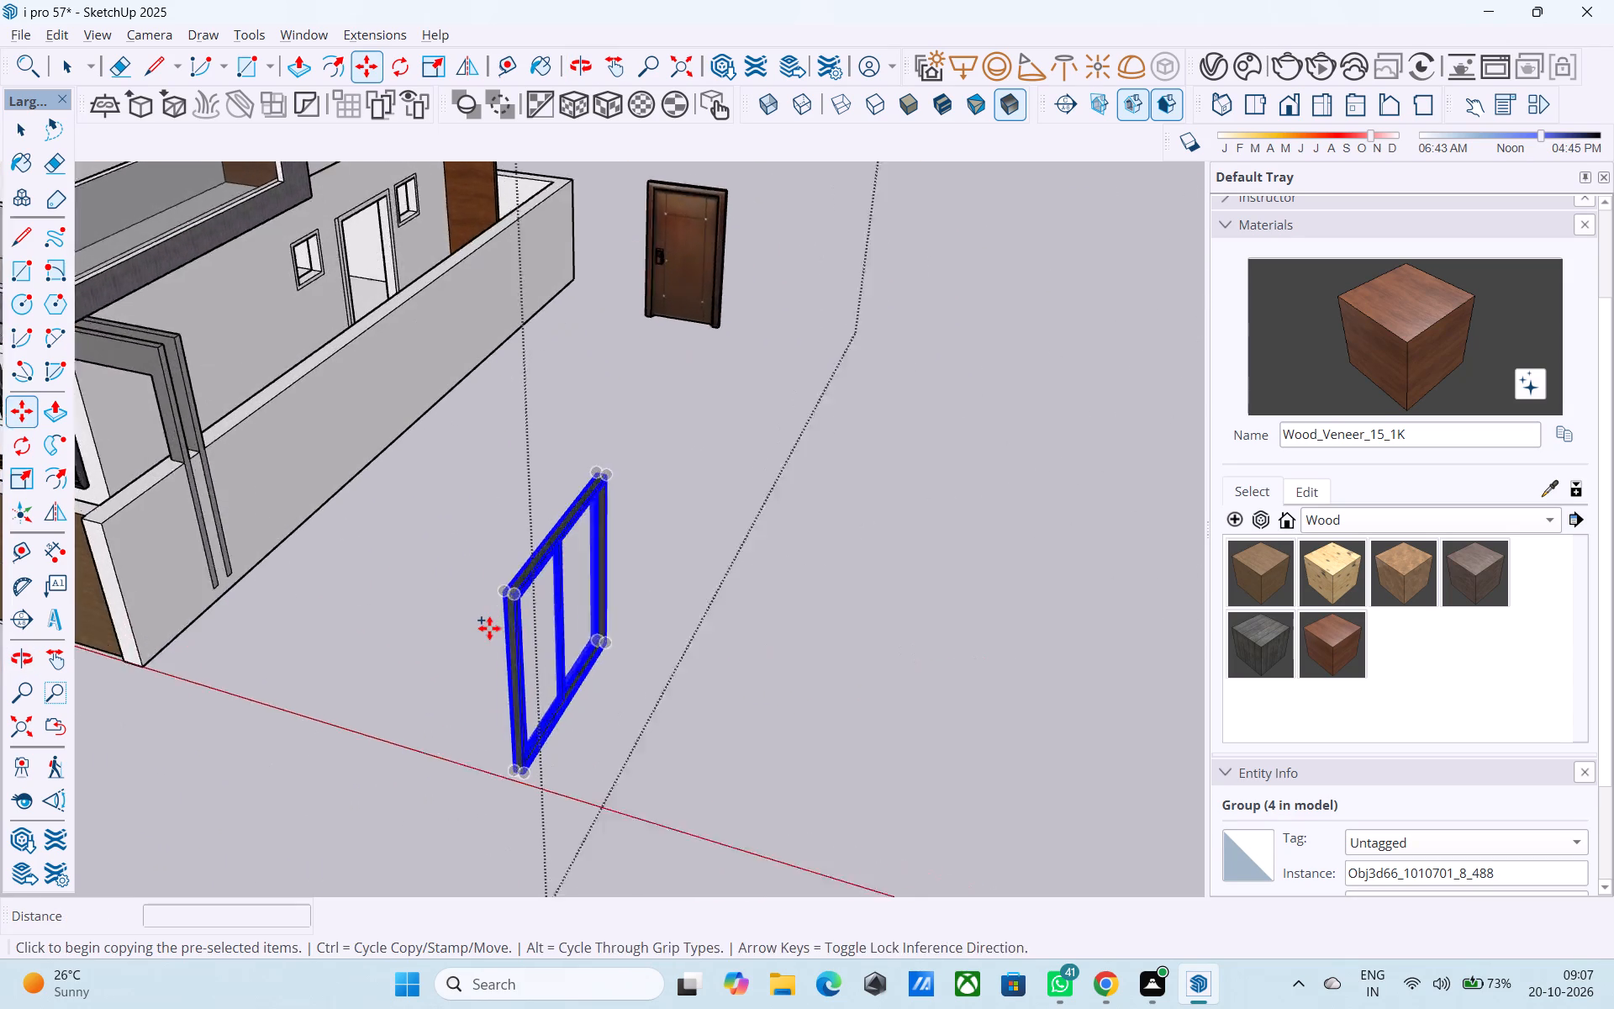
pyautogui.scroll(6, 489, 628)
pyautogui.click(546, 538)
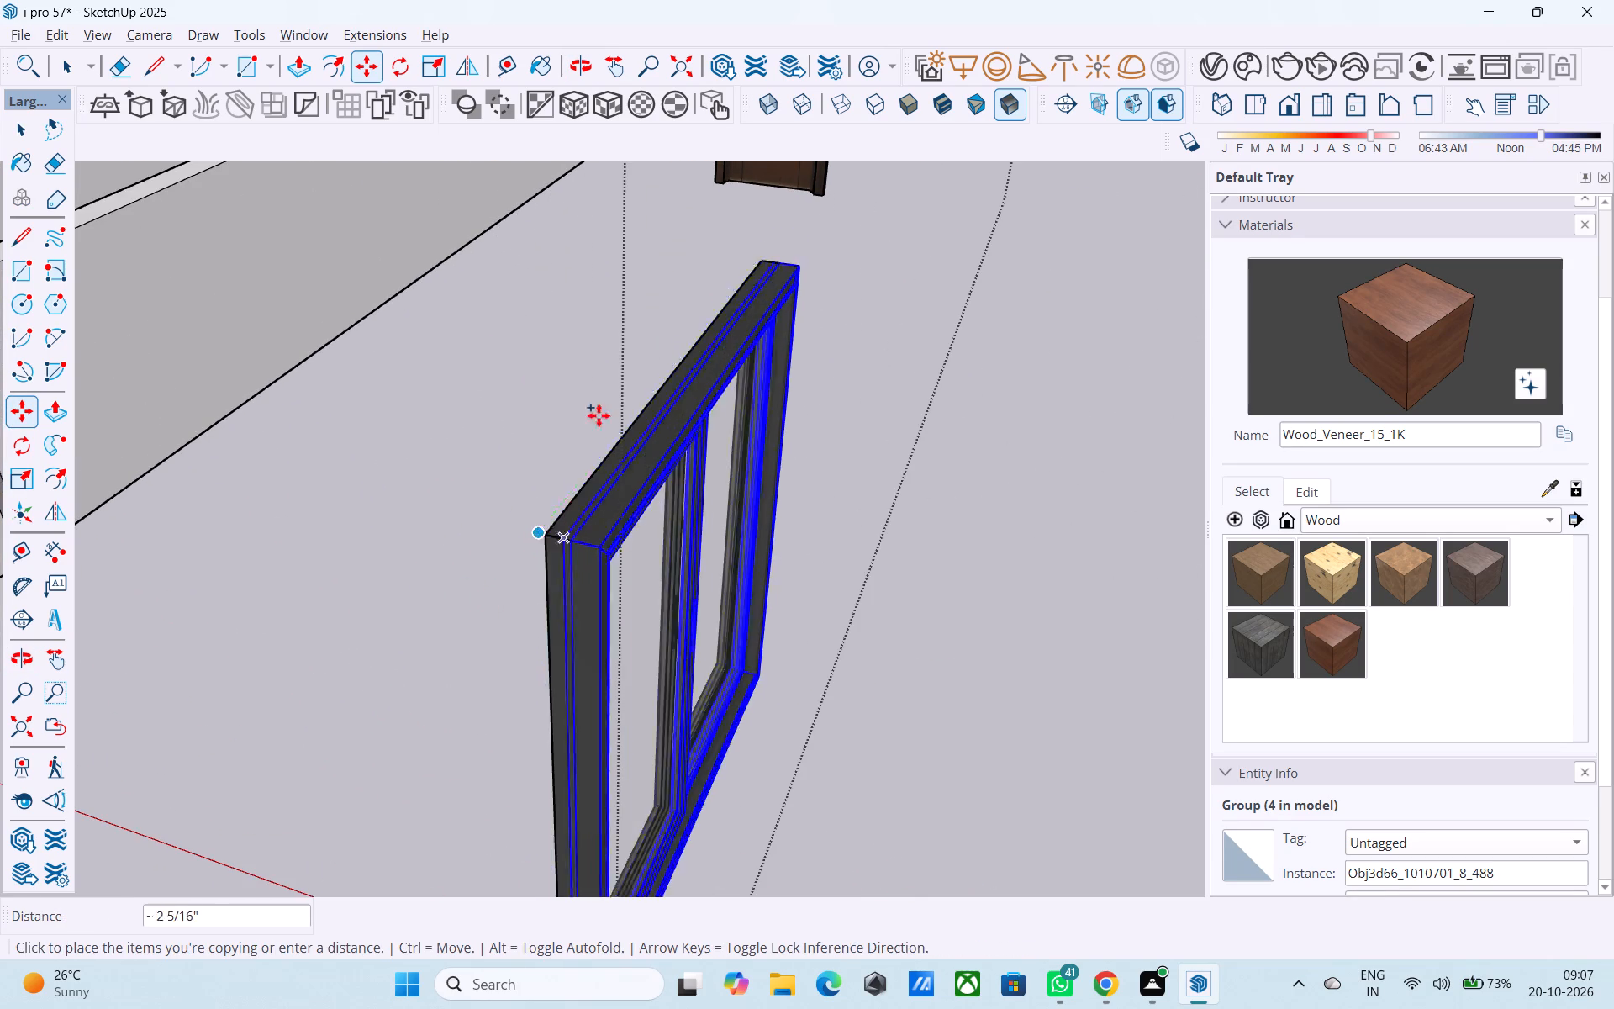
pyautogui.scroll(-19, 638, 323)
pyautogui.moveTo(690, 293); pyautogui.dragTo(776, 702, button='middle')
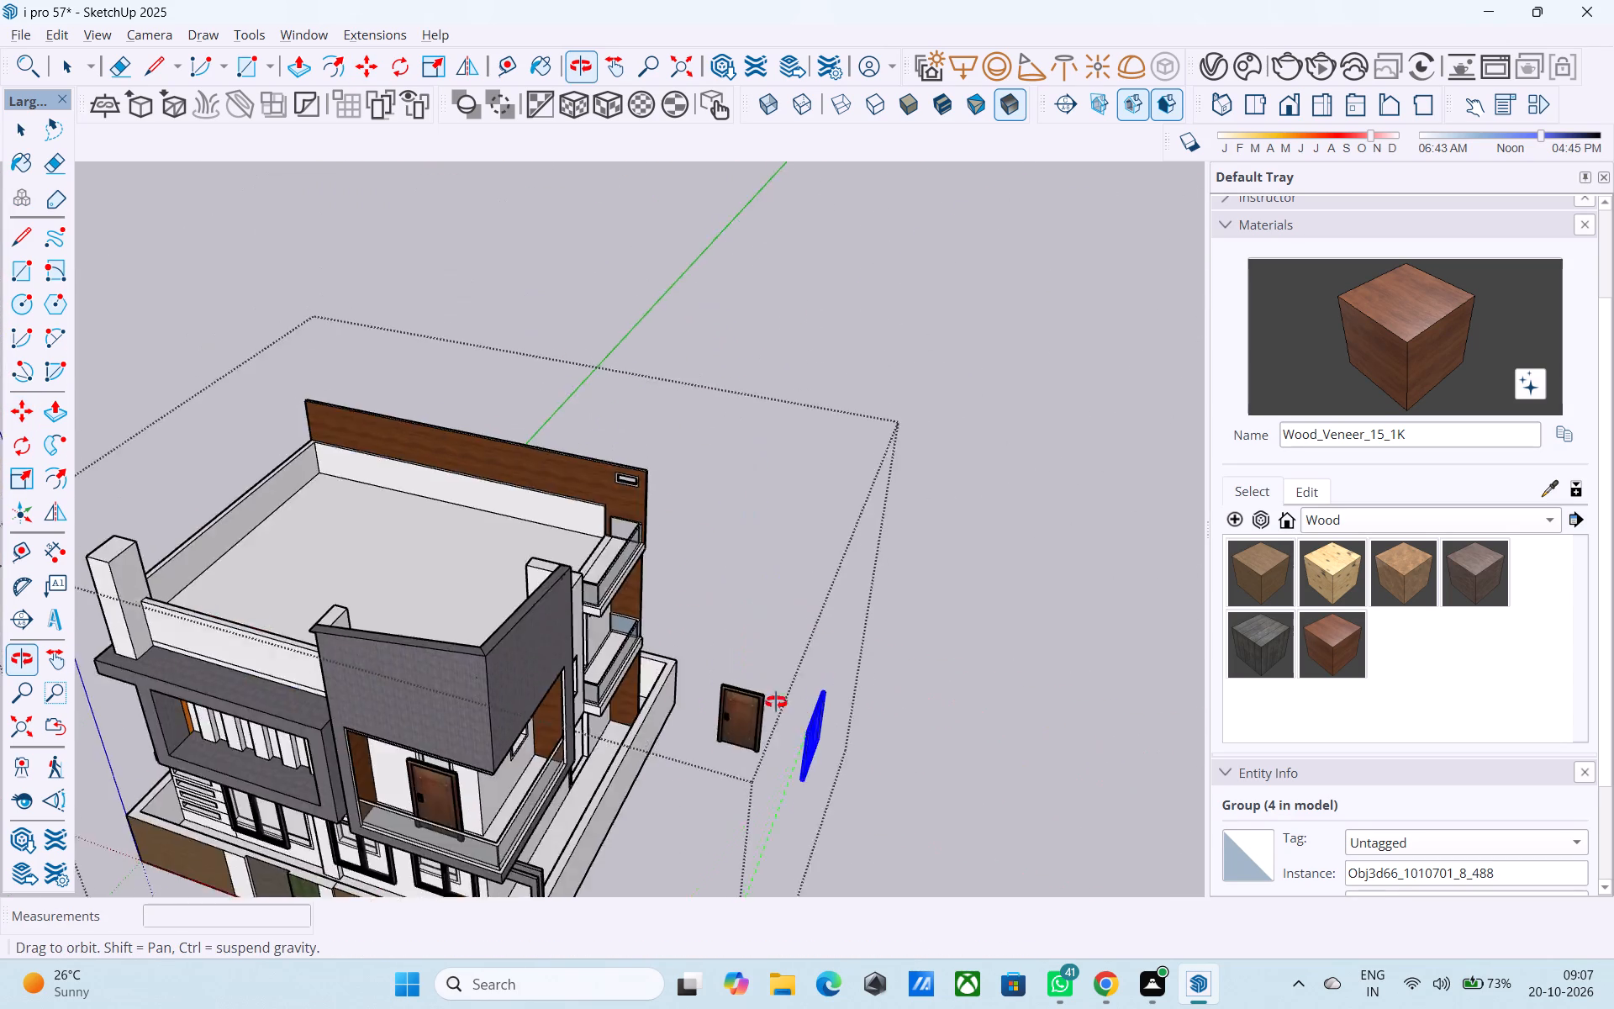
pyautogui.moveTo(776, 702); pyautogui.dragTo(499, 520, button='middle')
pyautogui.scroll(13, 610, 662)
pyautogui.scroll(4, 287, 511)
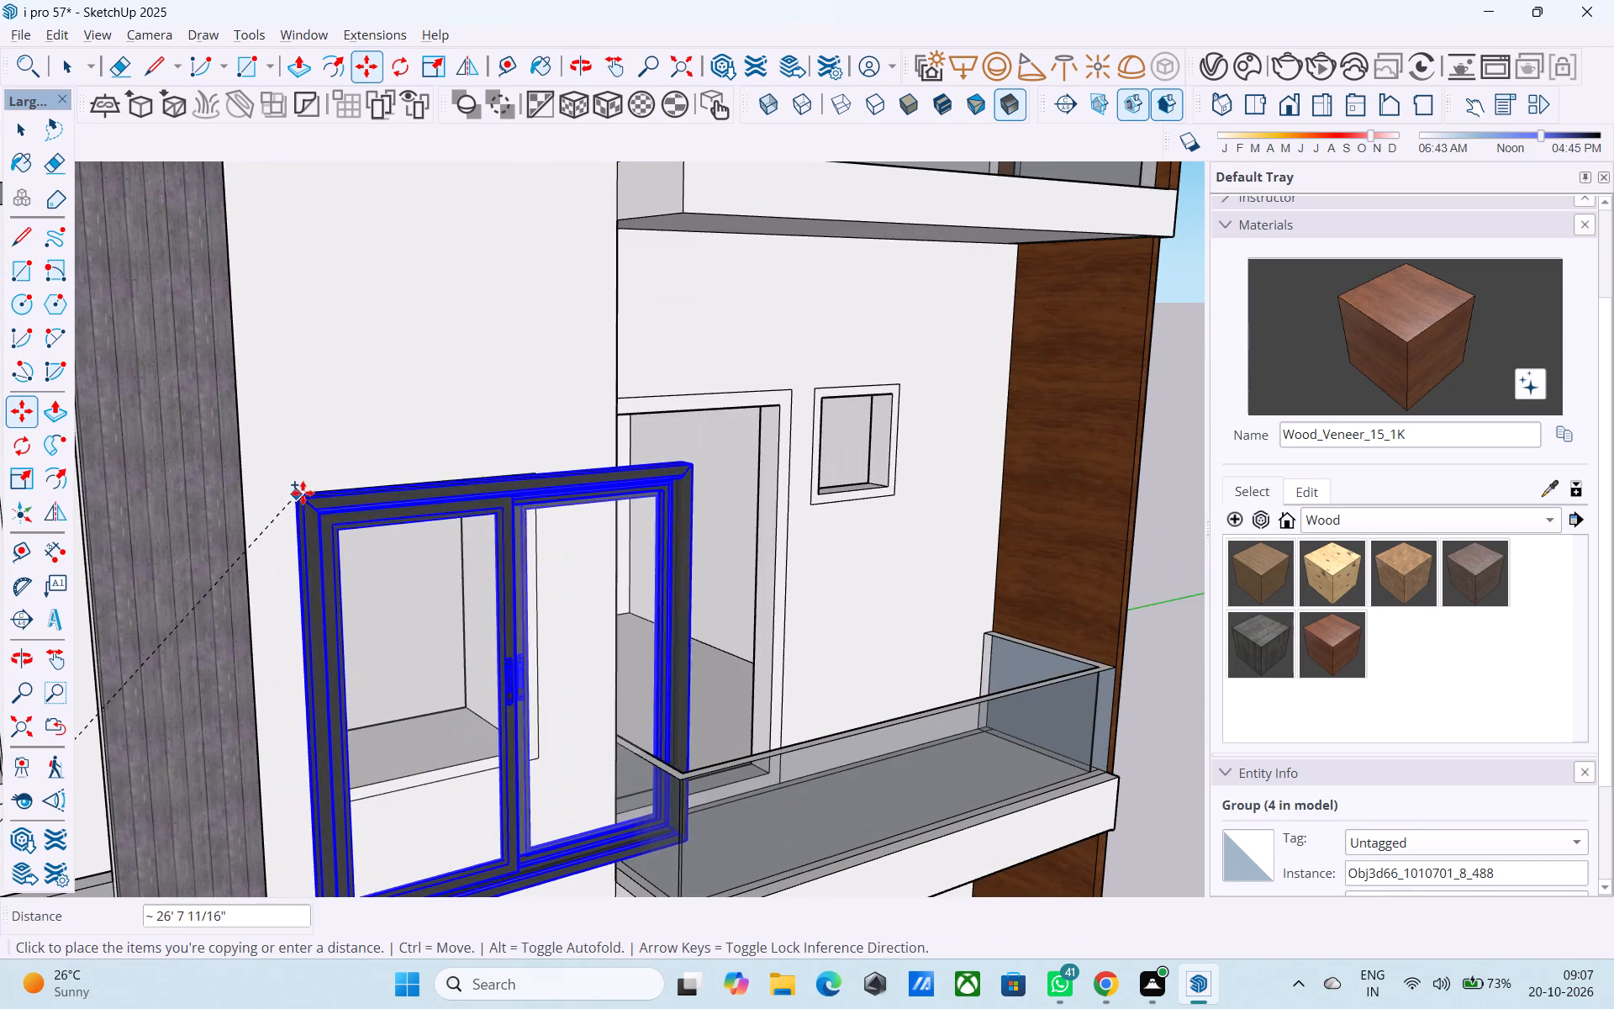
pyautogui.click(312, 487)
pyautogui.scroll(-5, 388, 429)
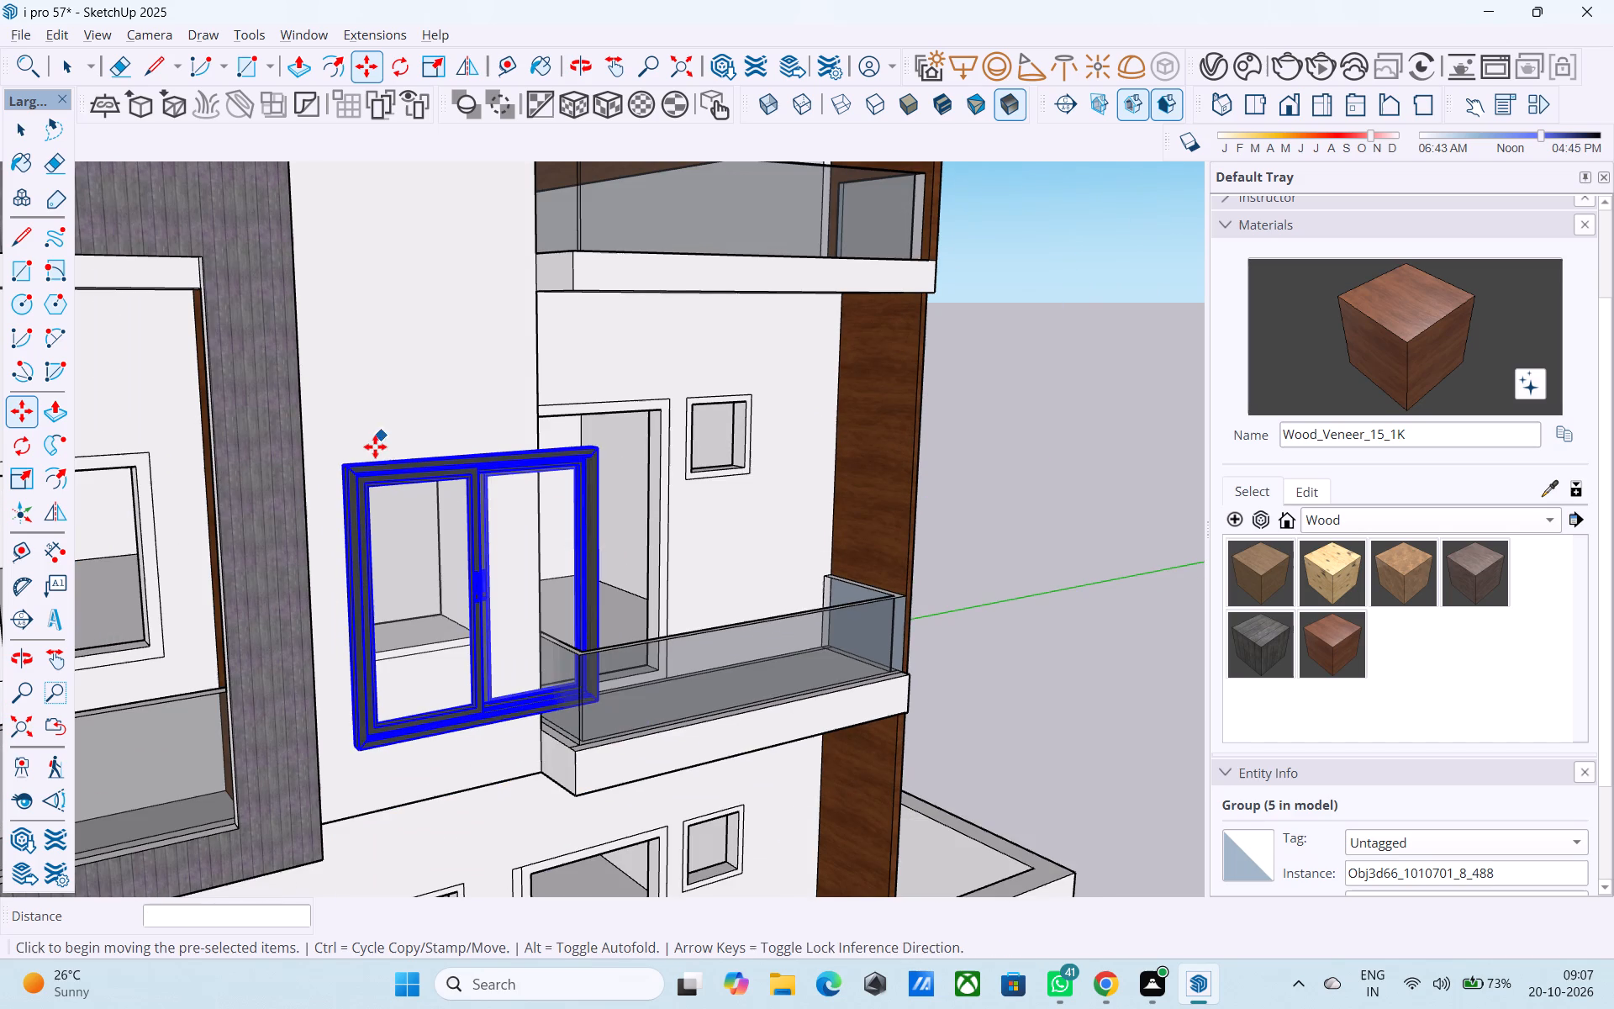
# Copy the window from between the balconies onto the side-wall opening behind the grey-framed first-floor balcony.
pyautogui.press('m')
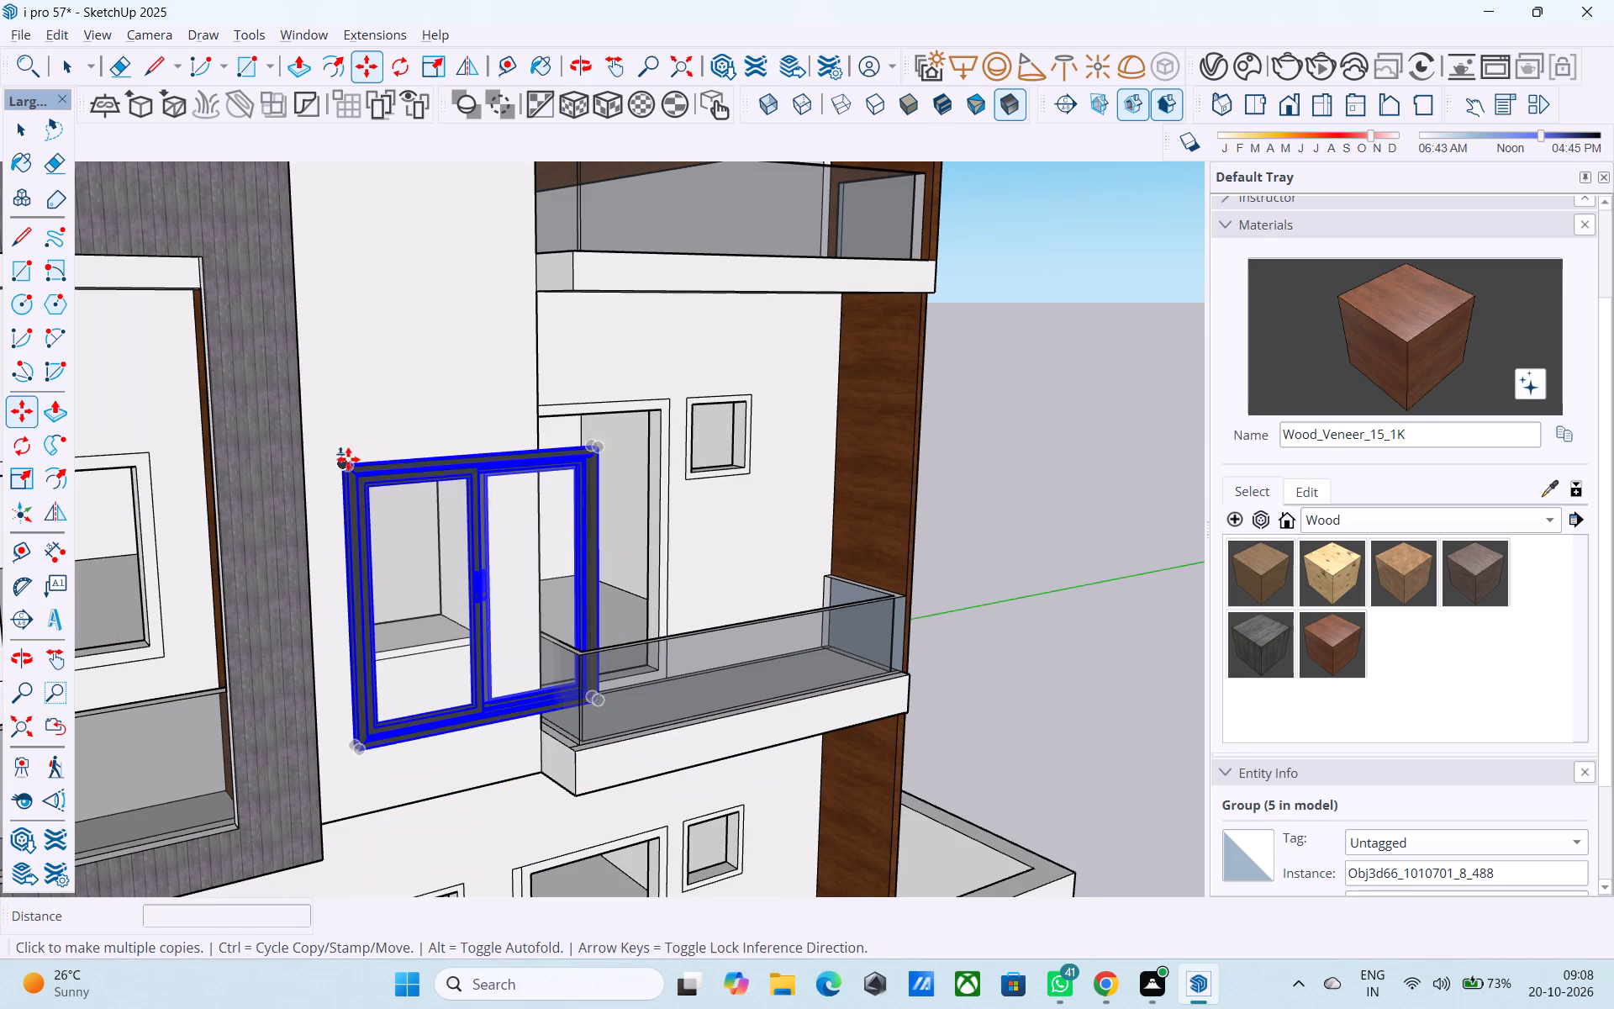
pyautogui.click(346, 458)
pyautogui.scroll(-5, 727, 320)
pyautogui.scroll(8, 283, 411)
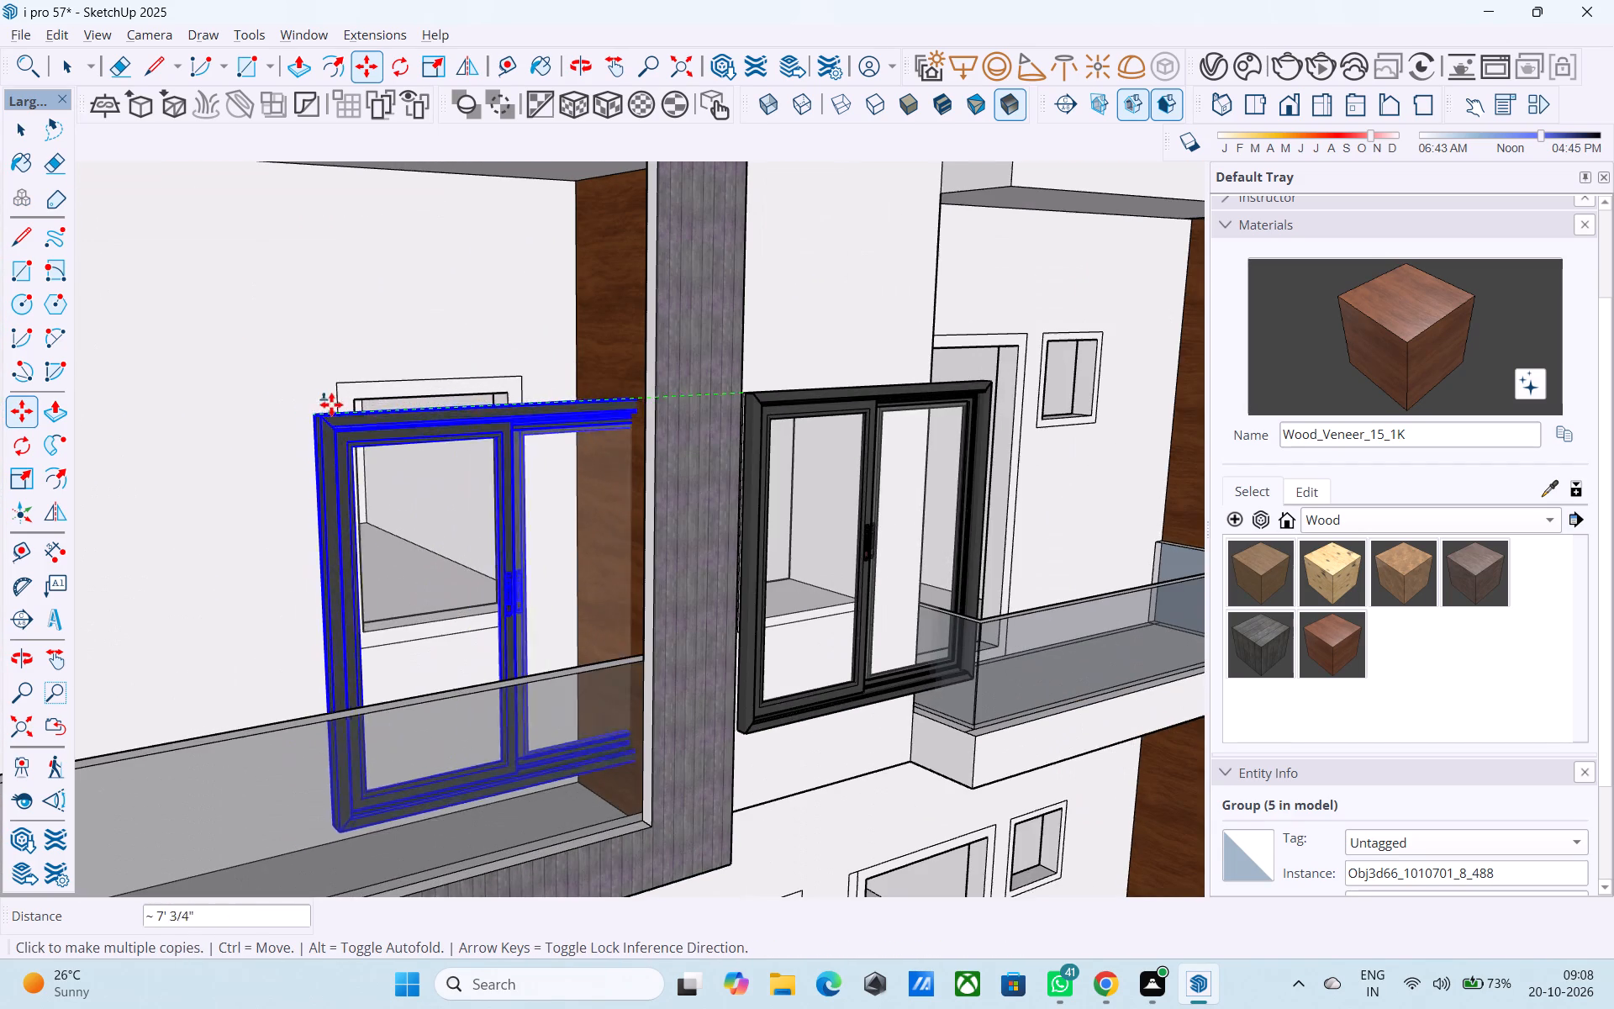
pyautogui.click(342, 385)
# Place another window copy on the small ground-floor side-wall opening on the grey-framed balcony's side of the doorway.
pyautogui.scroll(-11, 325, 269)
pyautogui.scroll(5, 604, 656)
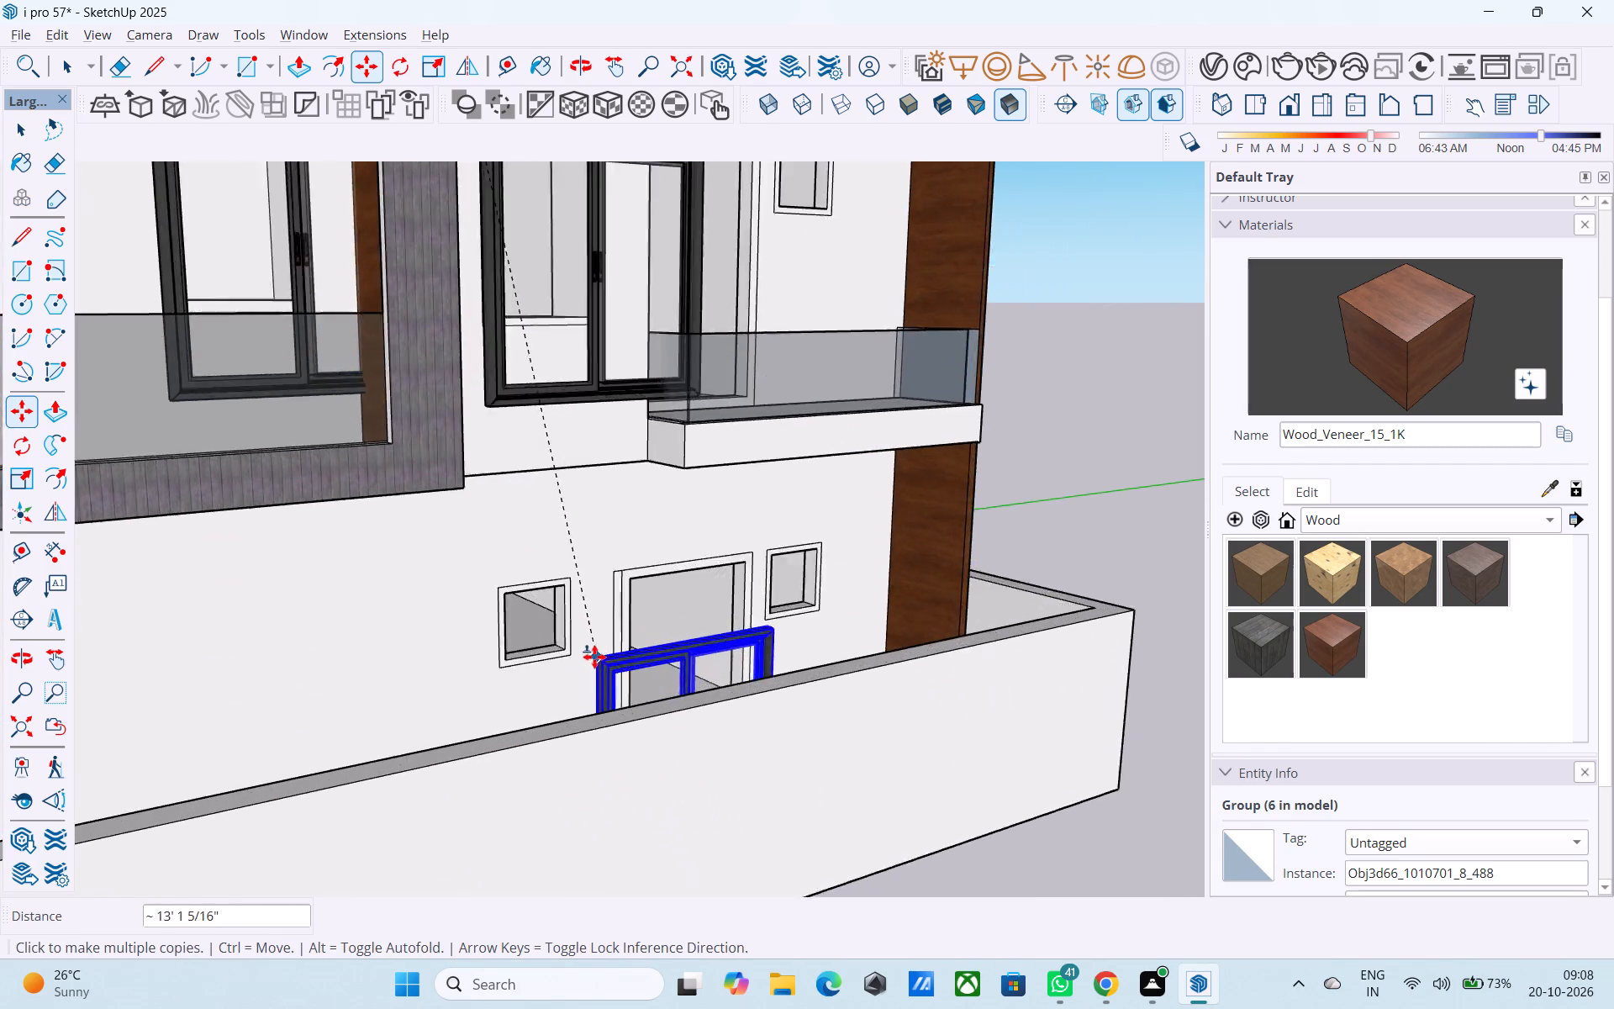
pyautogui.scroll(7, 594, 657)
pyautogui.click(371, 455)
# Place another window copy on the small ground-floor side-wall opening between the doorway and the wood-clad wall.
pyautogui.scroll(-7, 235, 531)
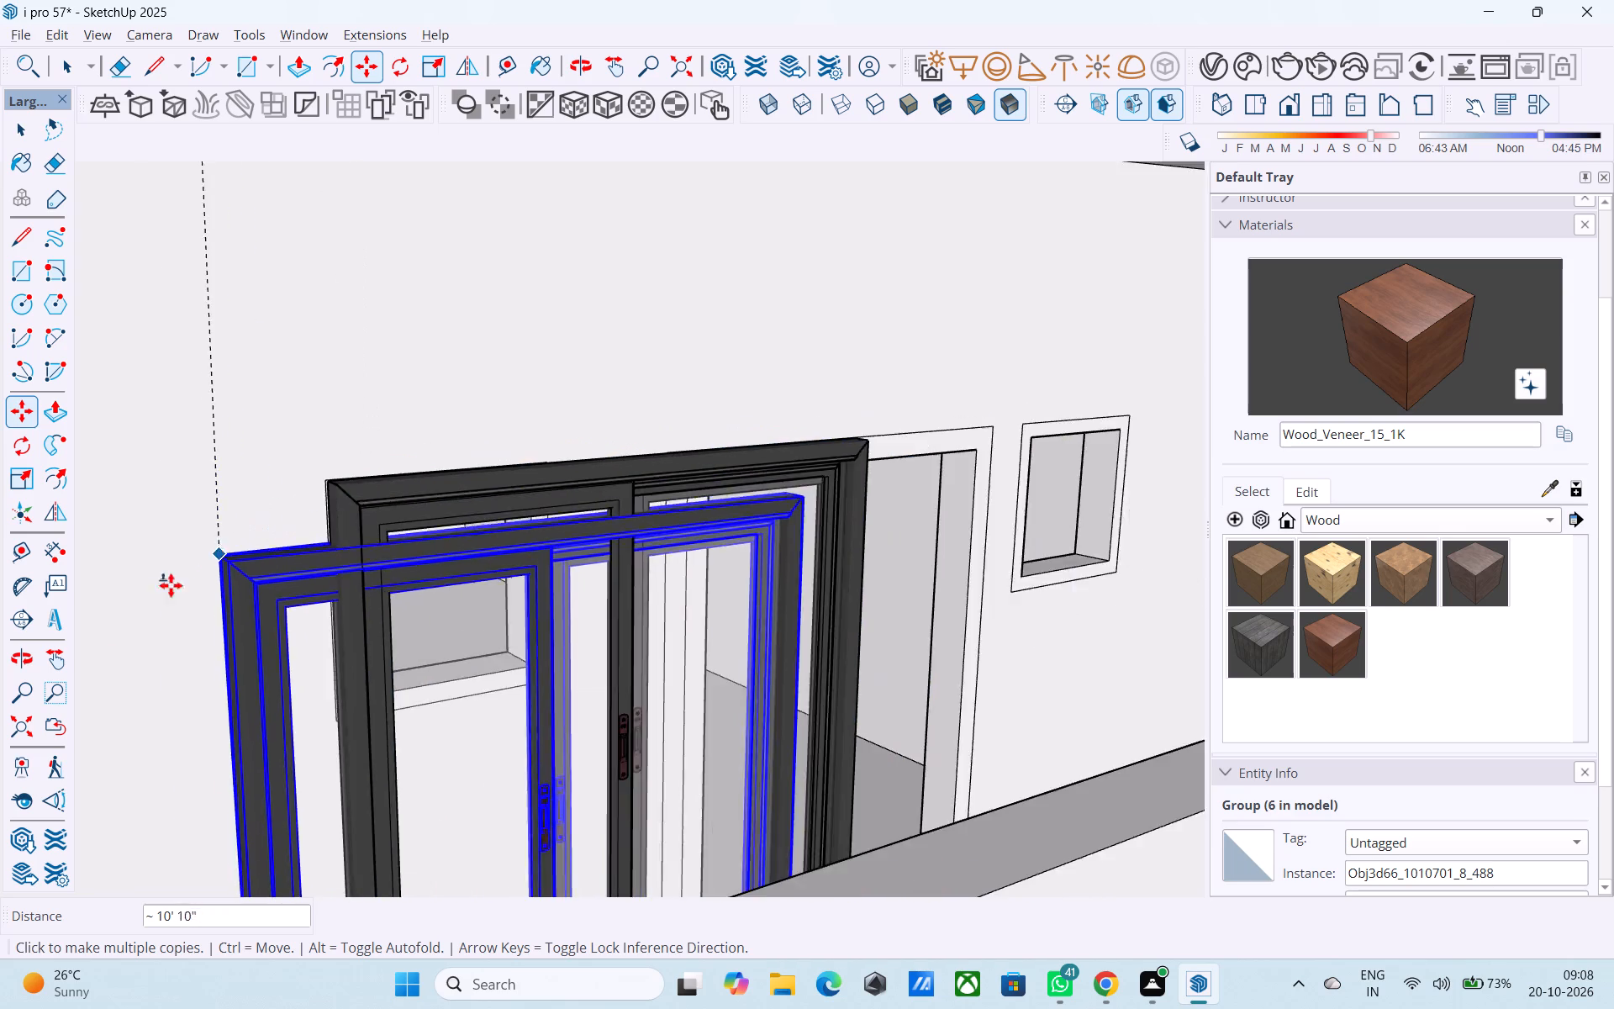
pyautogui.scroll(-3, 171, 585)
pyautogui.scroll(-8, 346, 581)
pyautogui.scroll(7, 737, 514)
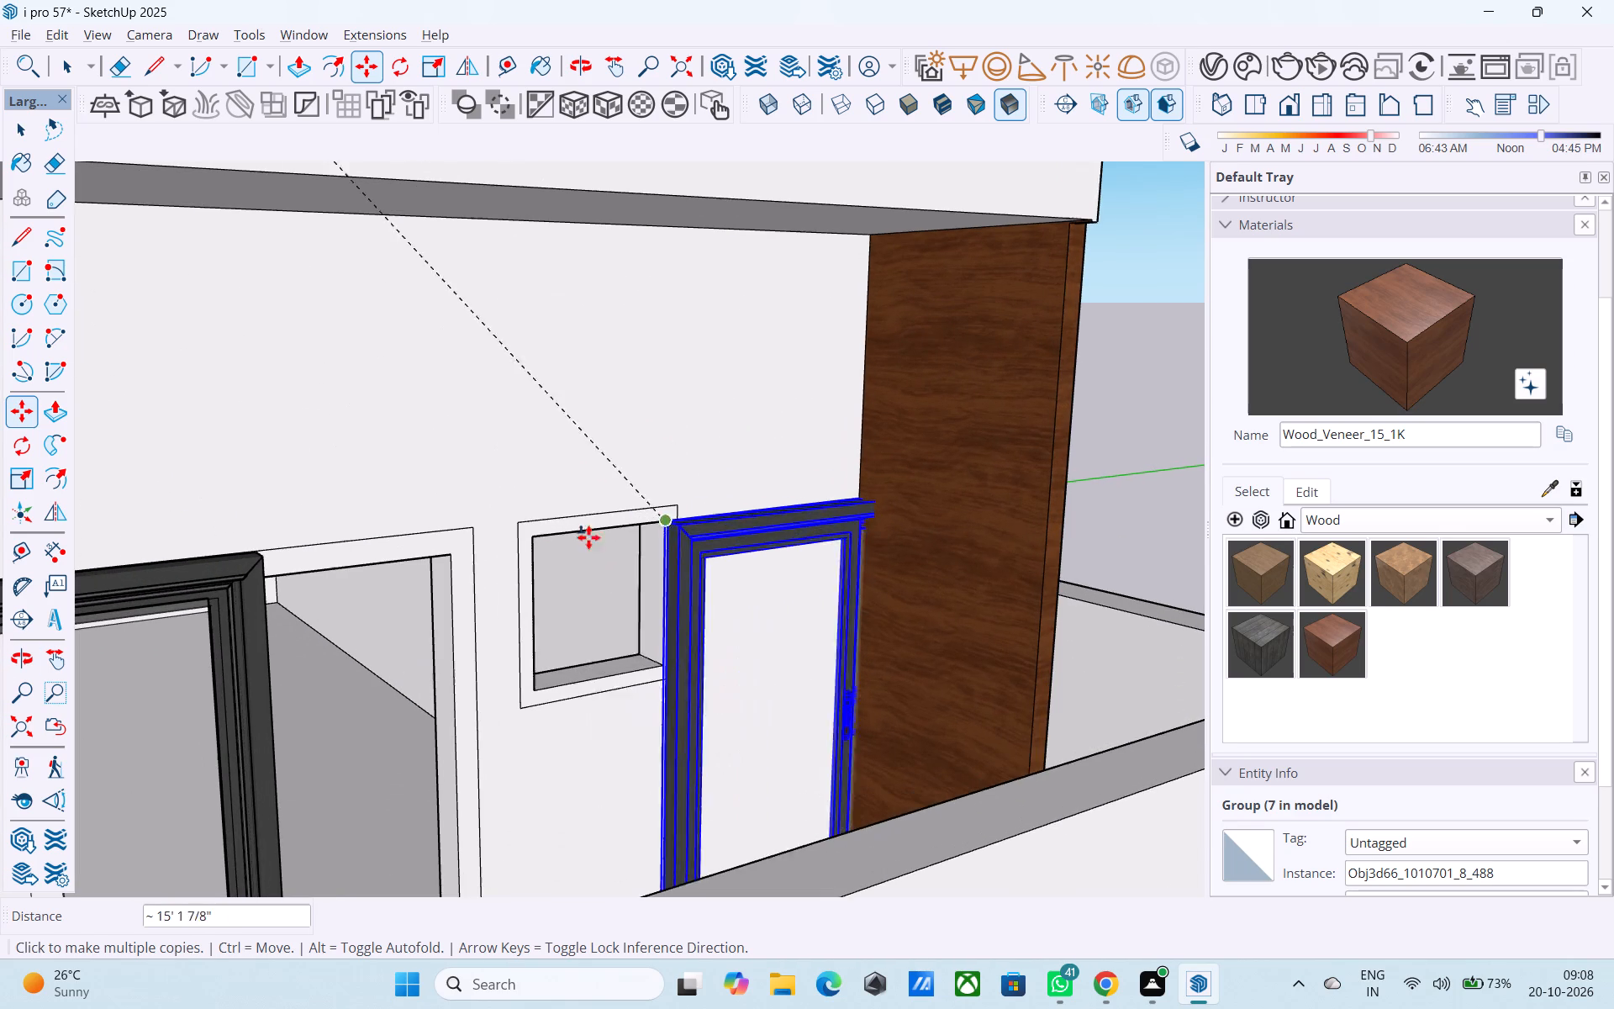
pyautogui.click(520, 520)
# Place a window copy on the small first-floor opening beside the balcony door near the wood-clad wall, and end copying there.
pyautogui.scroll(-11, 538, 503)
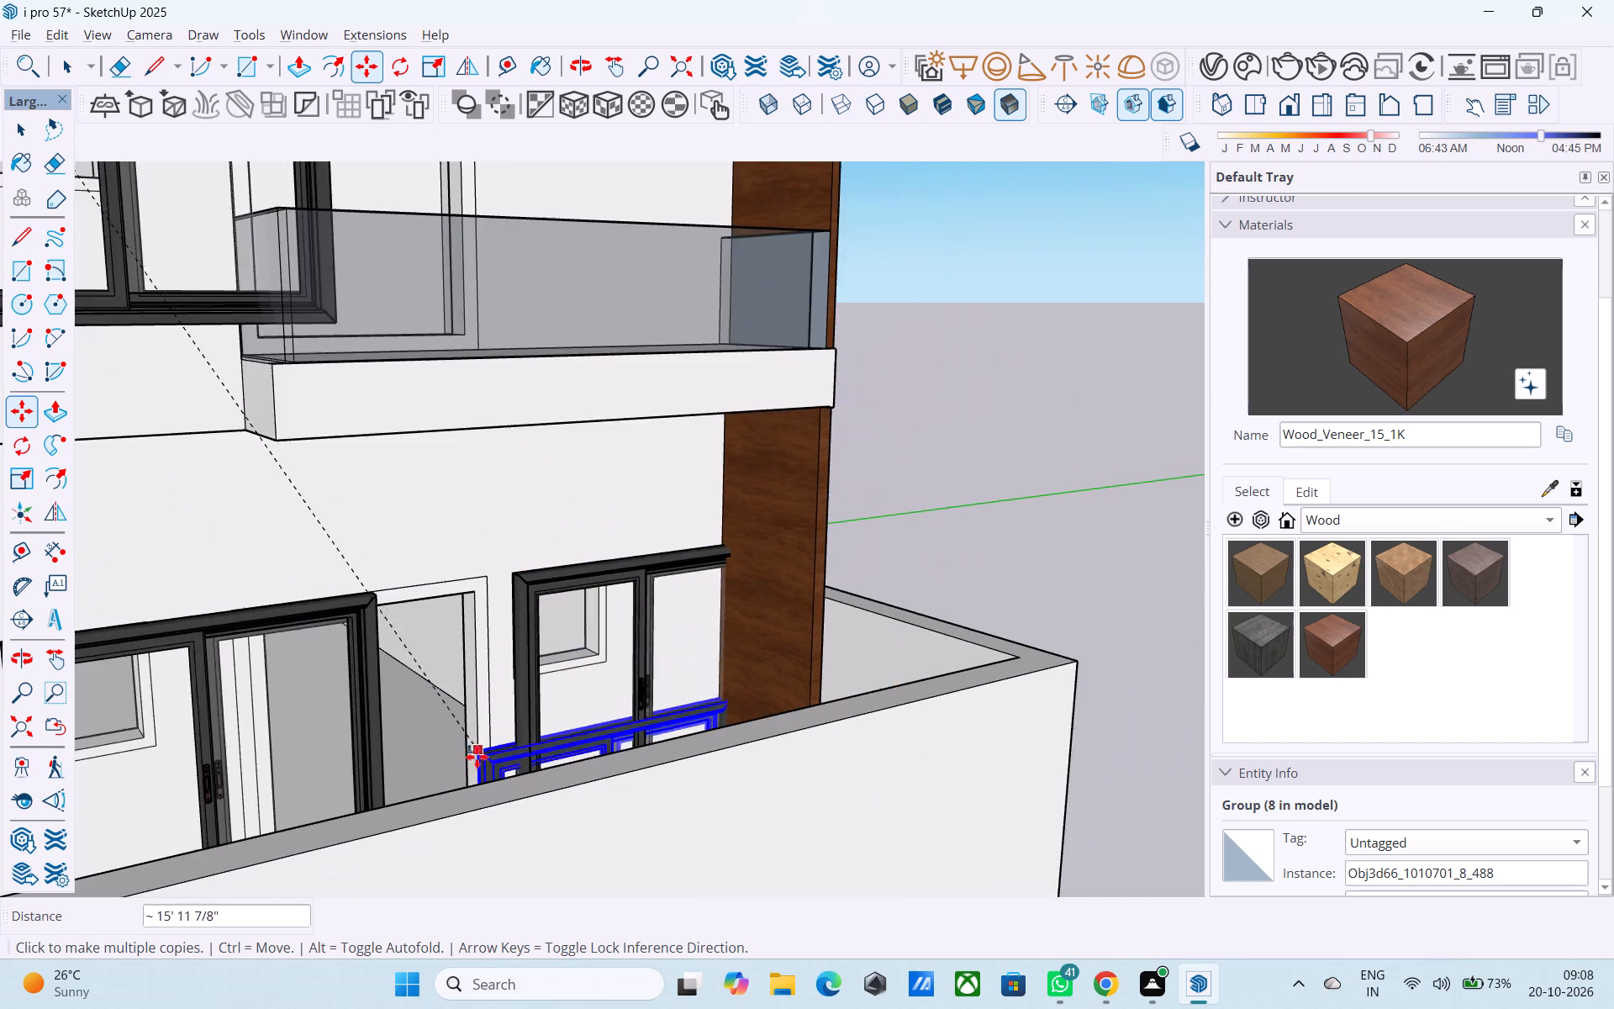
pyautogui.scroll(-3, 477, 757)
pyautogui.scroll(10, 514, 226)
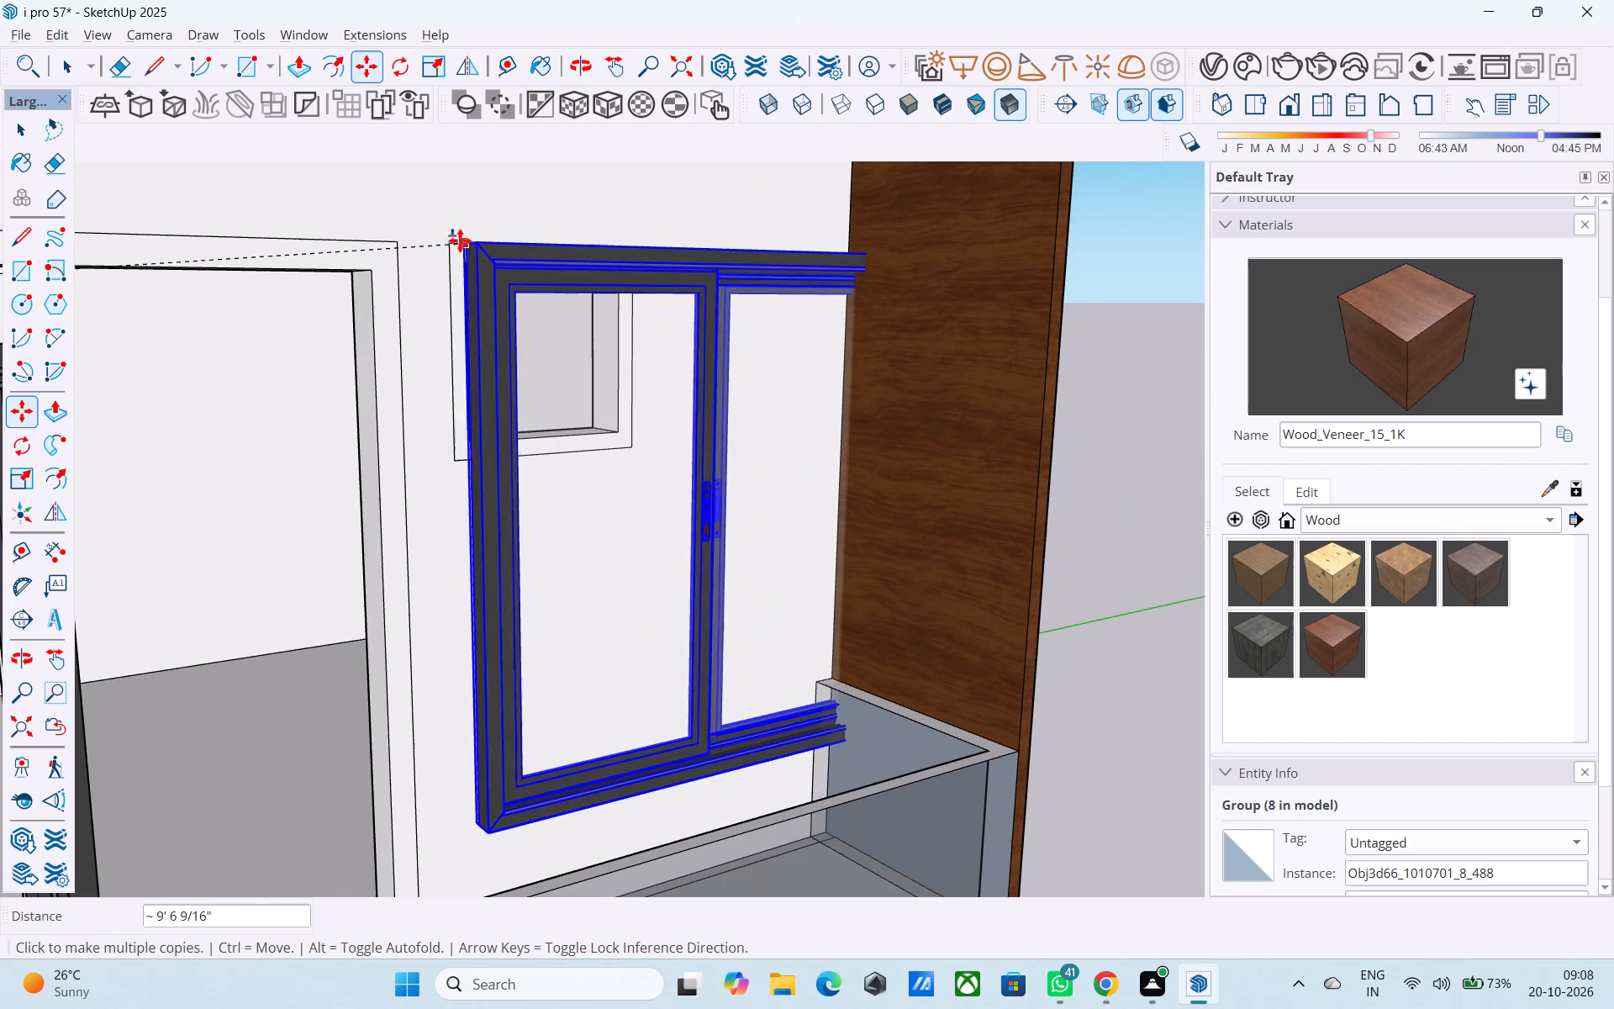
pyautogui.click(458, 241)
pyautogui.scroll(-17, 593, 378)
pyautogui.scroll(-1, 630, 520)
pyautogui.scroll(1, 630, 526)
pyautogui.scroll(-6, 630, 526)
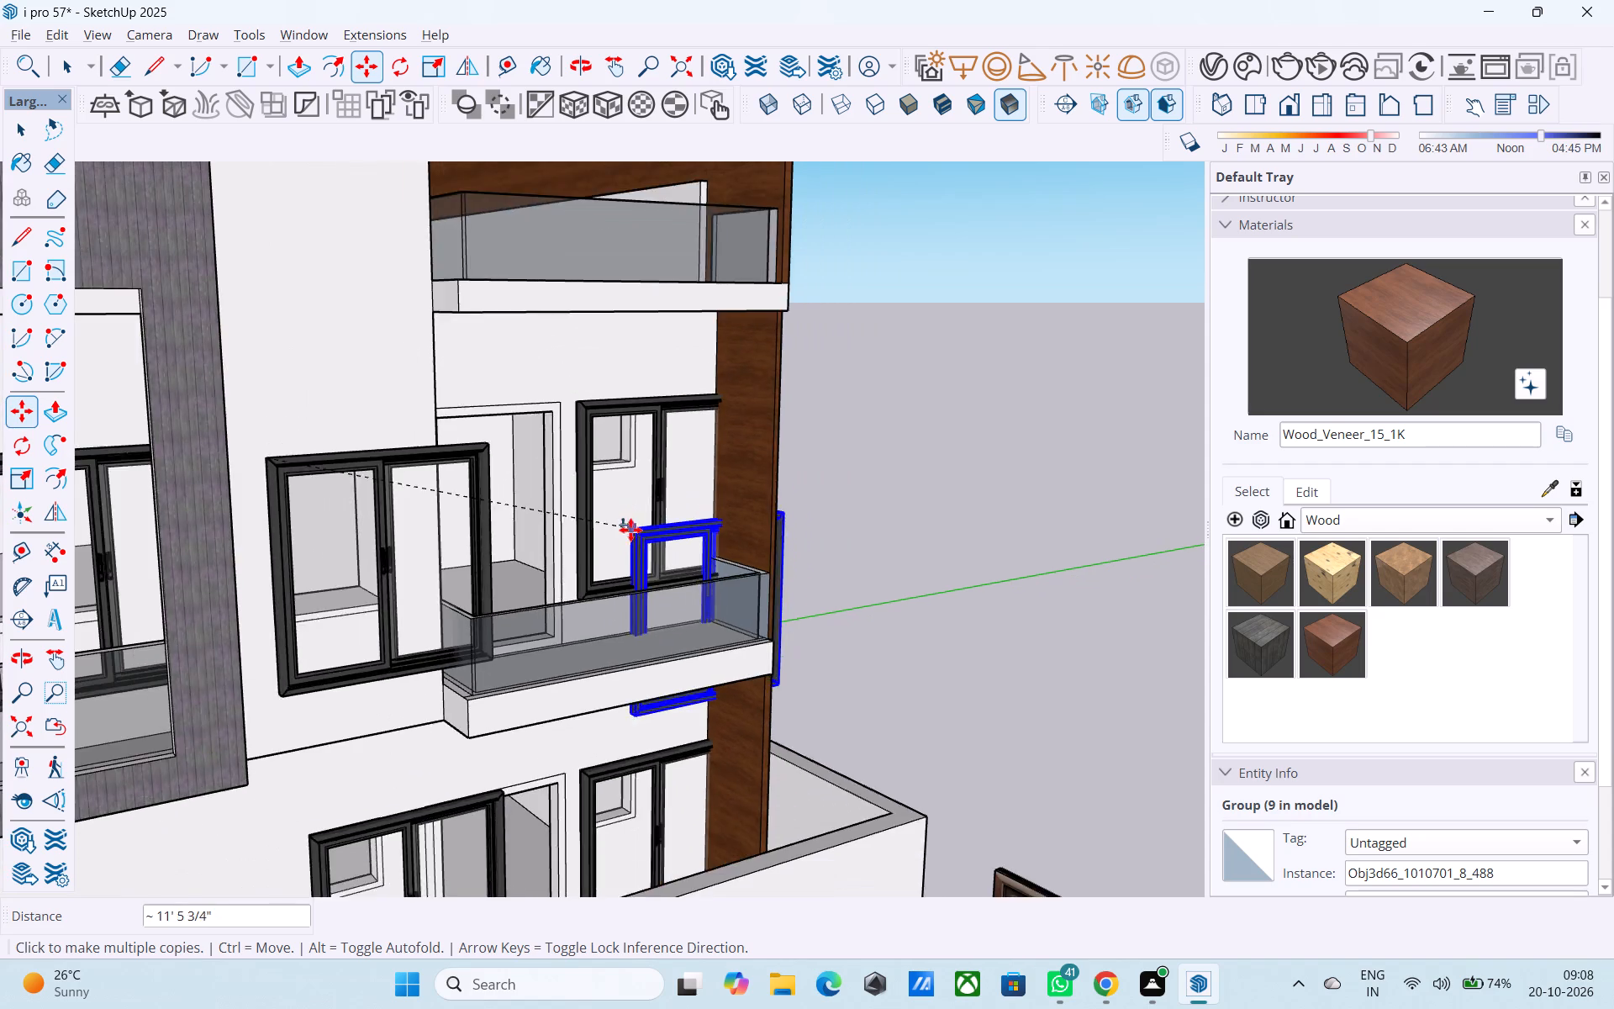
pyautogui.scroll(-13, 630, 530)
pyautogui.moveTo(630, 523); pyautogui.dragTo(547, 543, button='middle')
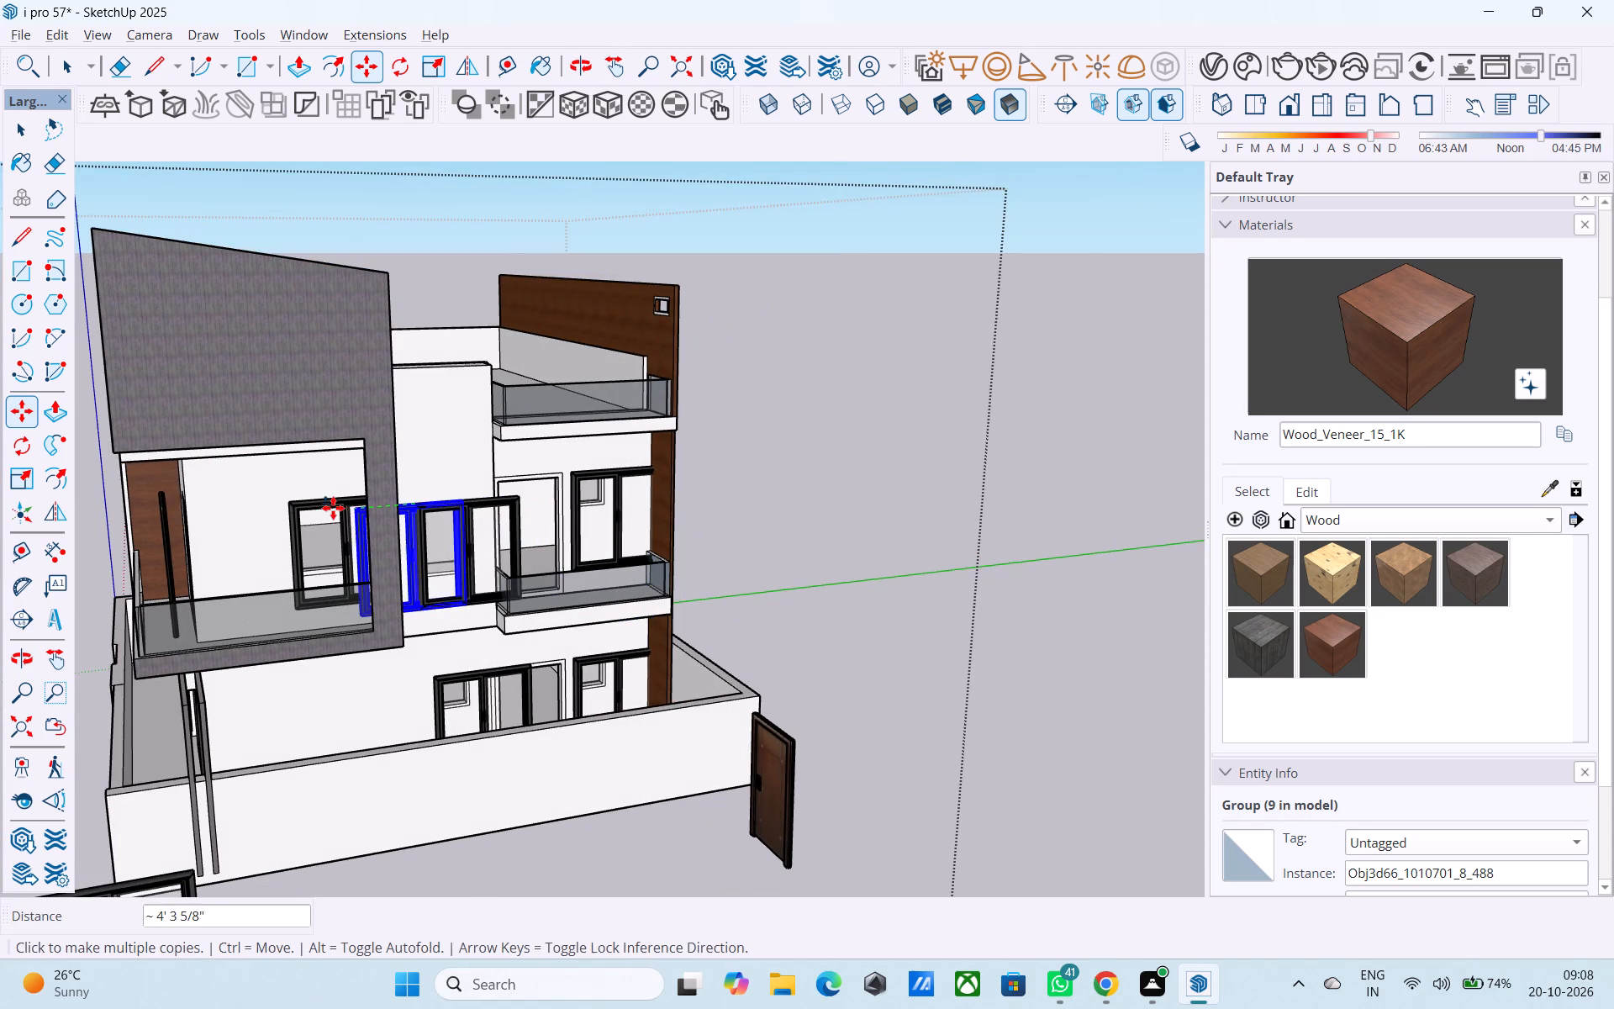
pyautogui.scroll(3, 333, 506)
pyautogui.press('space')
# Scale the window beside the first-floor balcony door down uniformly to roughly the size of its small opening.
pyautogui.press('s')
pyautogui.scroll(6, 326, 586)
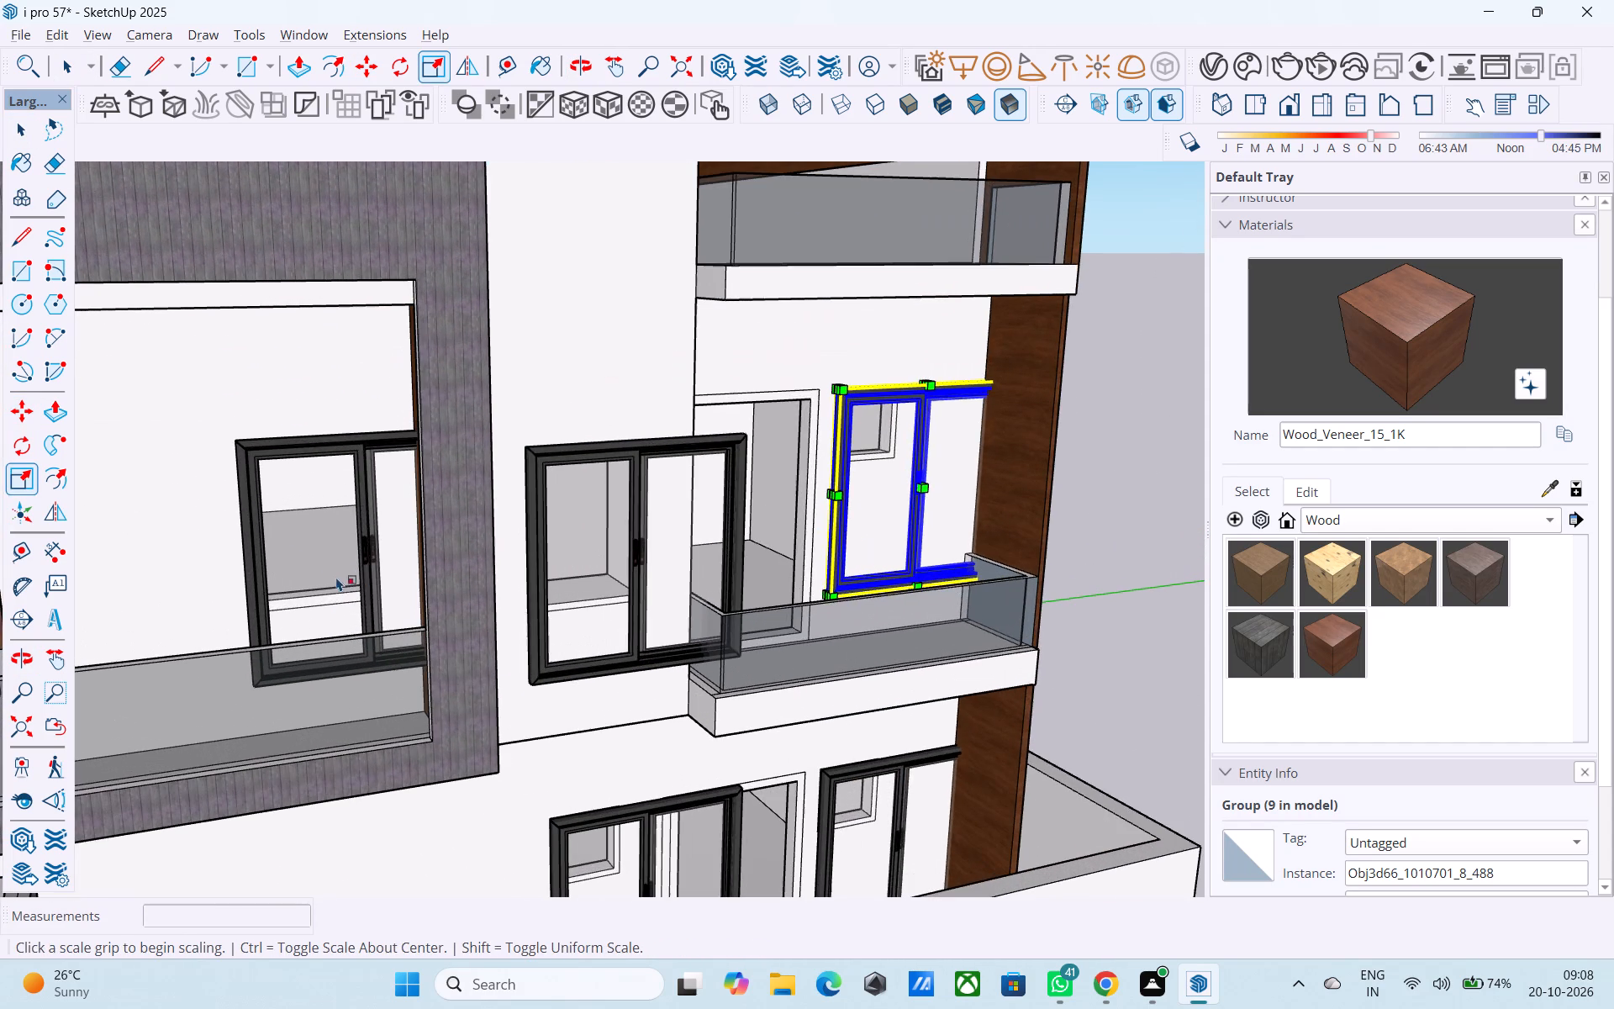
pyautogui.scroll(-5, 536, 515)
pyautogui.scroll(8, 833, 462)
pyautogui.moveTo(848, 623); pyautogui.dragTo(805, 601, button='middle')
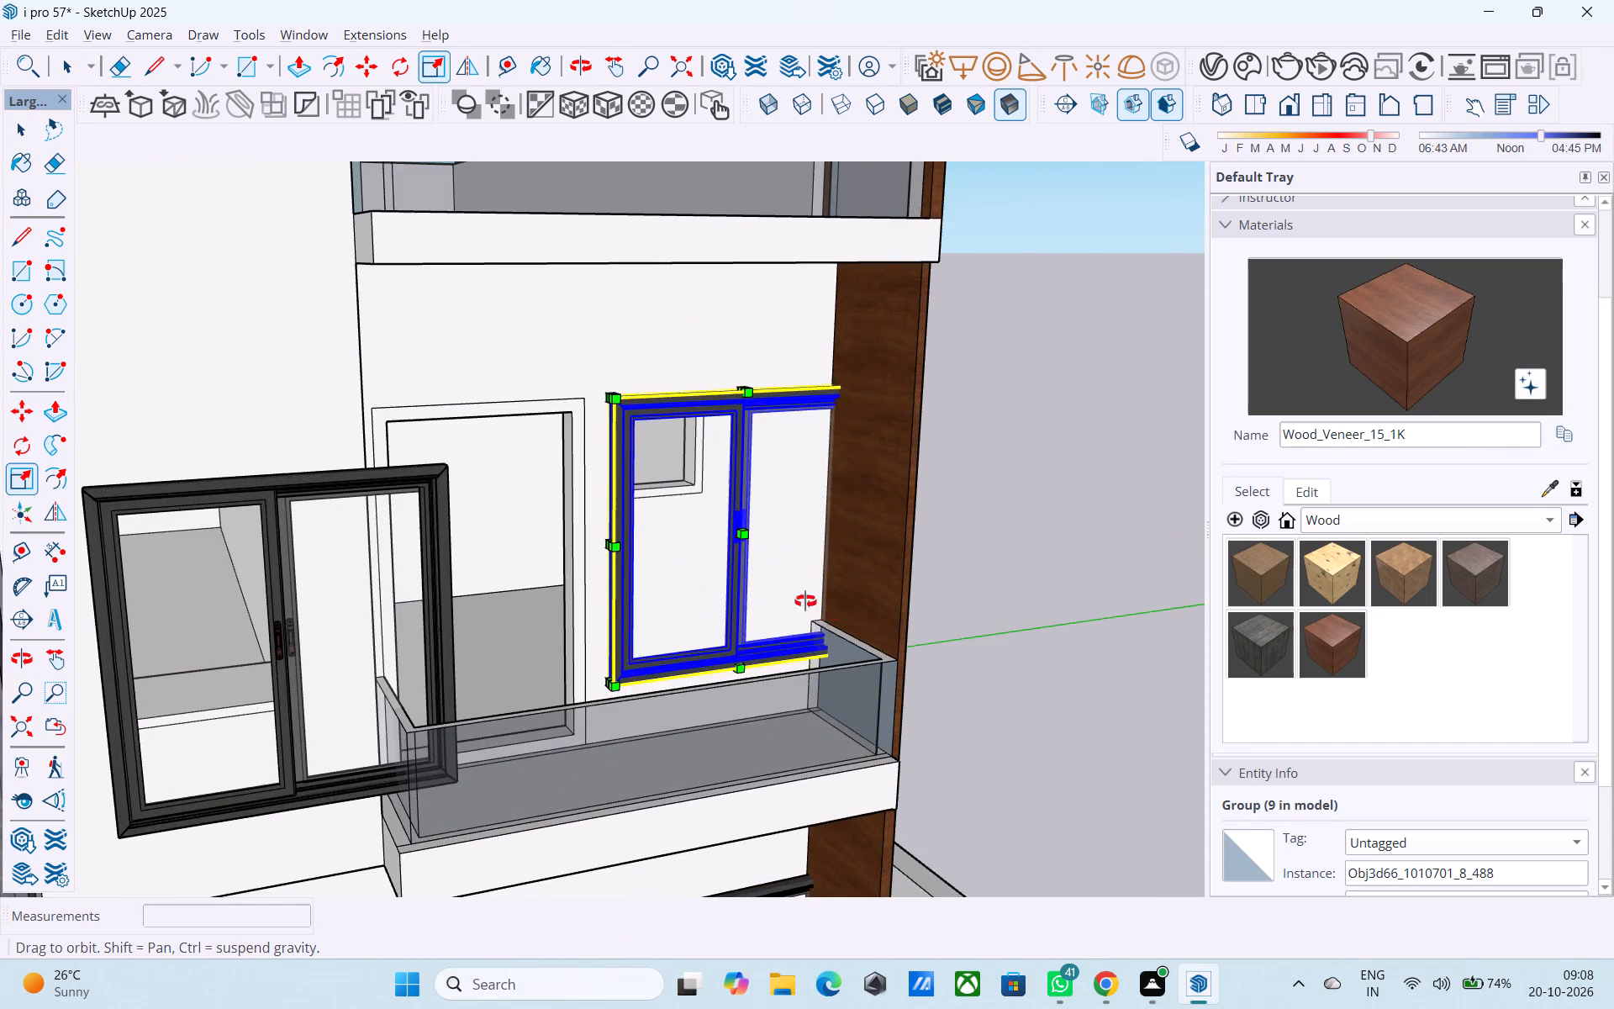
pyautogui.moveTo(805, 601); pyautogui.dragTo(579, 549, button='middle')
pyautogui.click(878, 676)
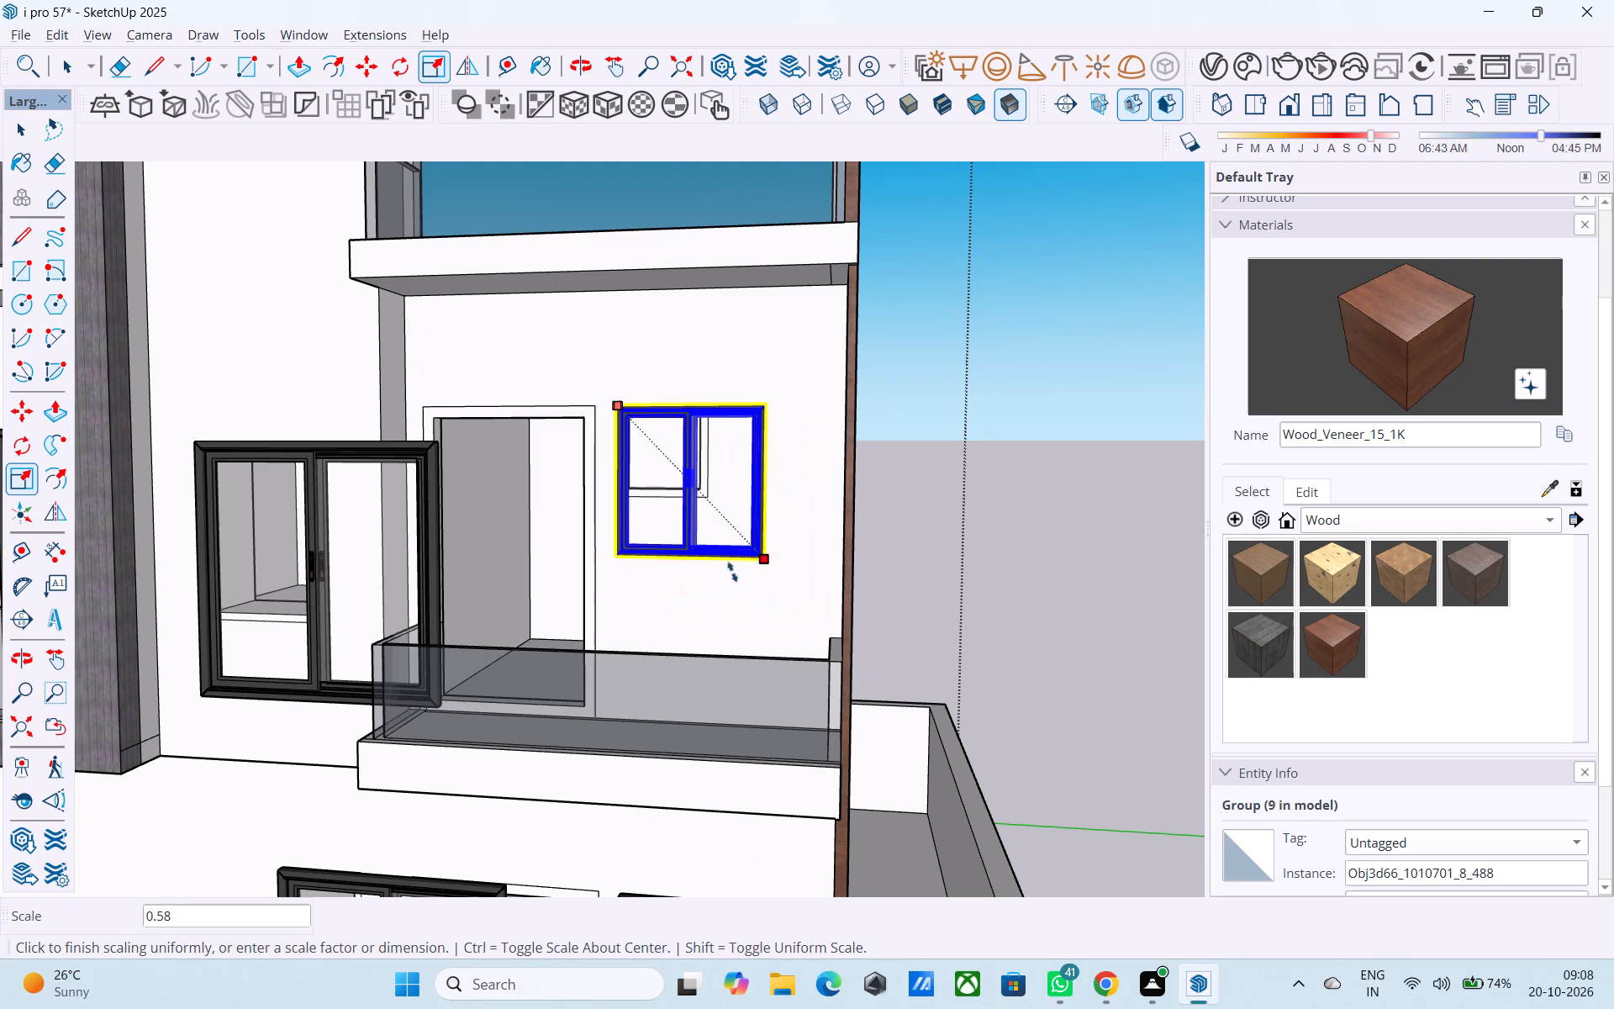
pyautogui.click(686, 518)
# Stretch the small balcony window's width so its side edge nearest the wood-clad wall meets the opening's edge.
pyautogui.scroll(4, 688, 508)
pyautogui.scroll(1, 668, 435)
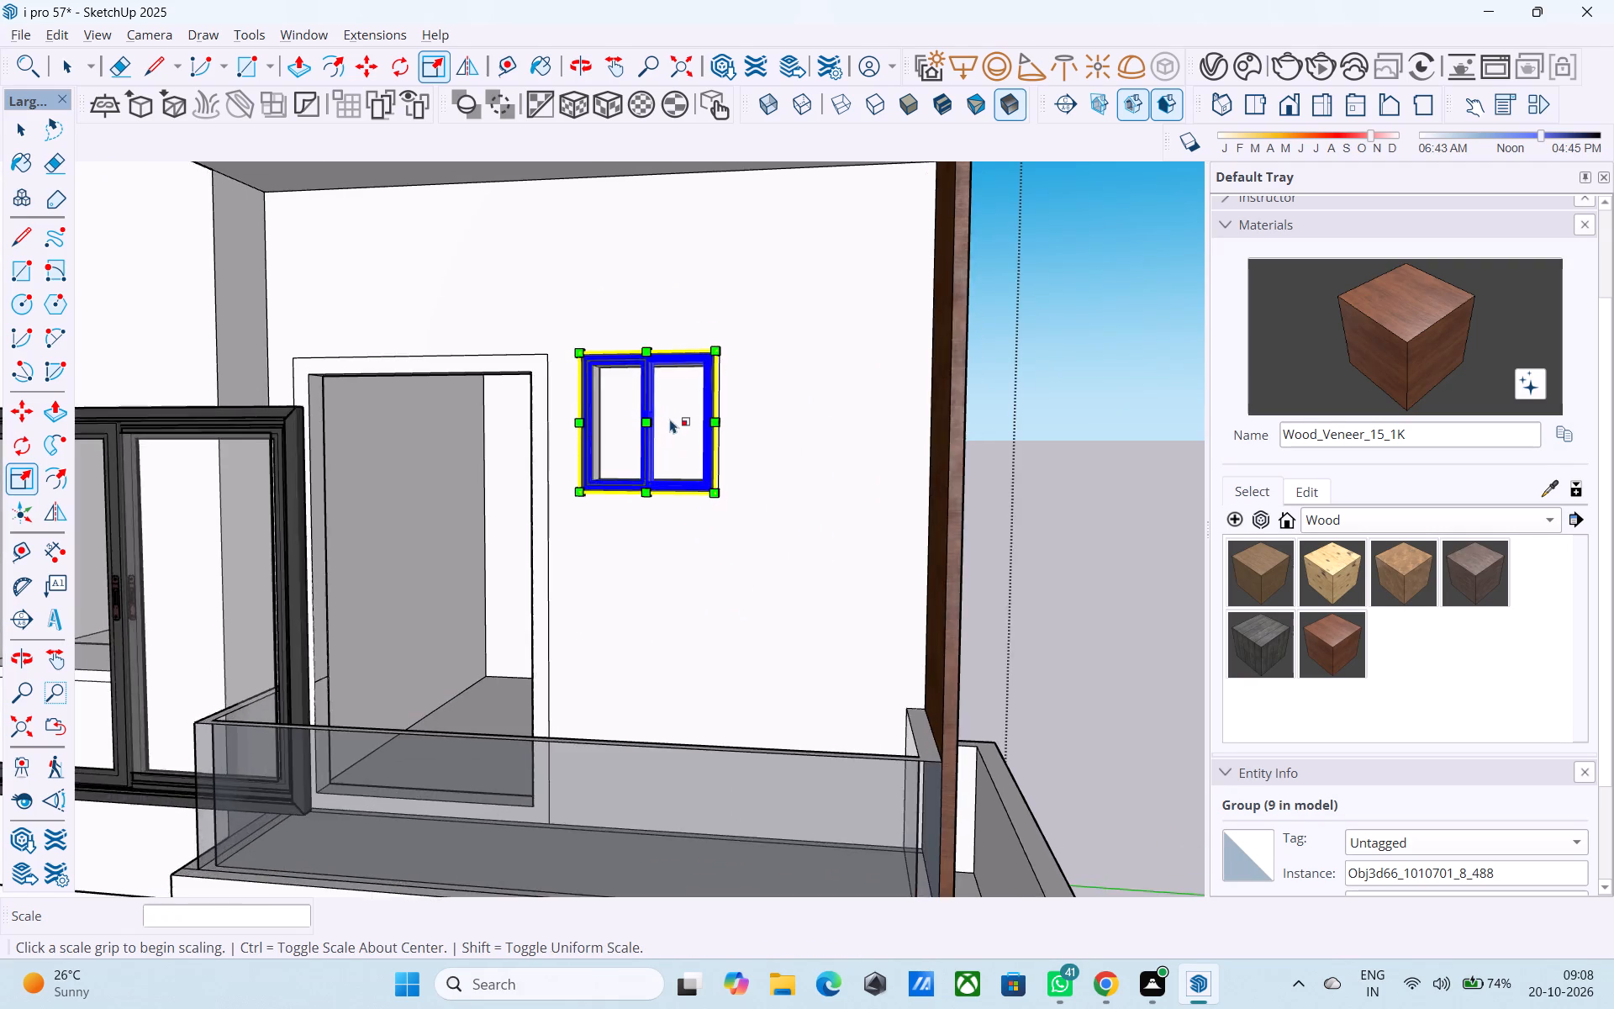
pyautogui.scroll(3, 670, 419)
pyautogui.moveTo(796, 440); pyautogui.dragTo(716, 456, button='middle')
pyautogui.scroll(7, 700, 452)
pyautogui.scroll(7, 780, 391)
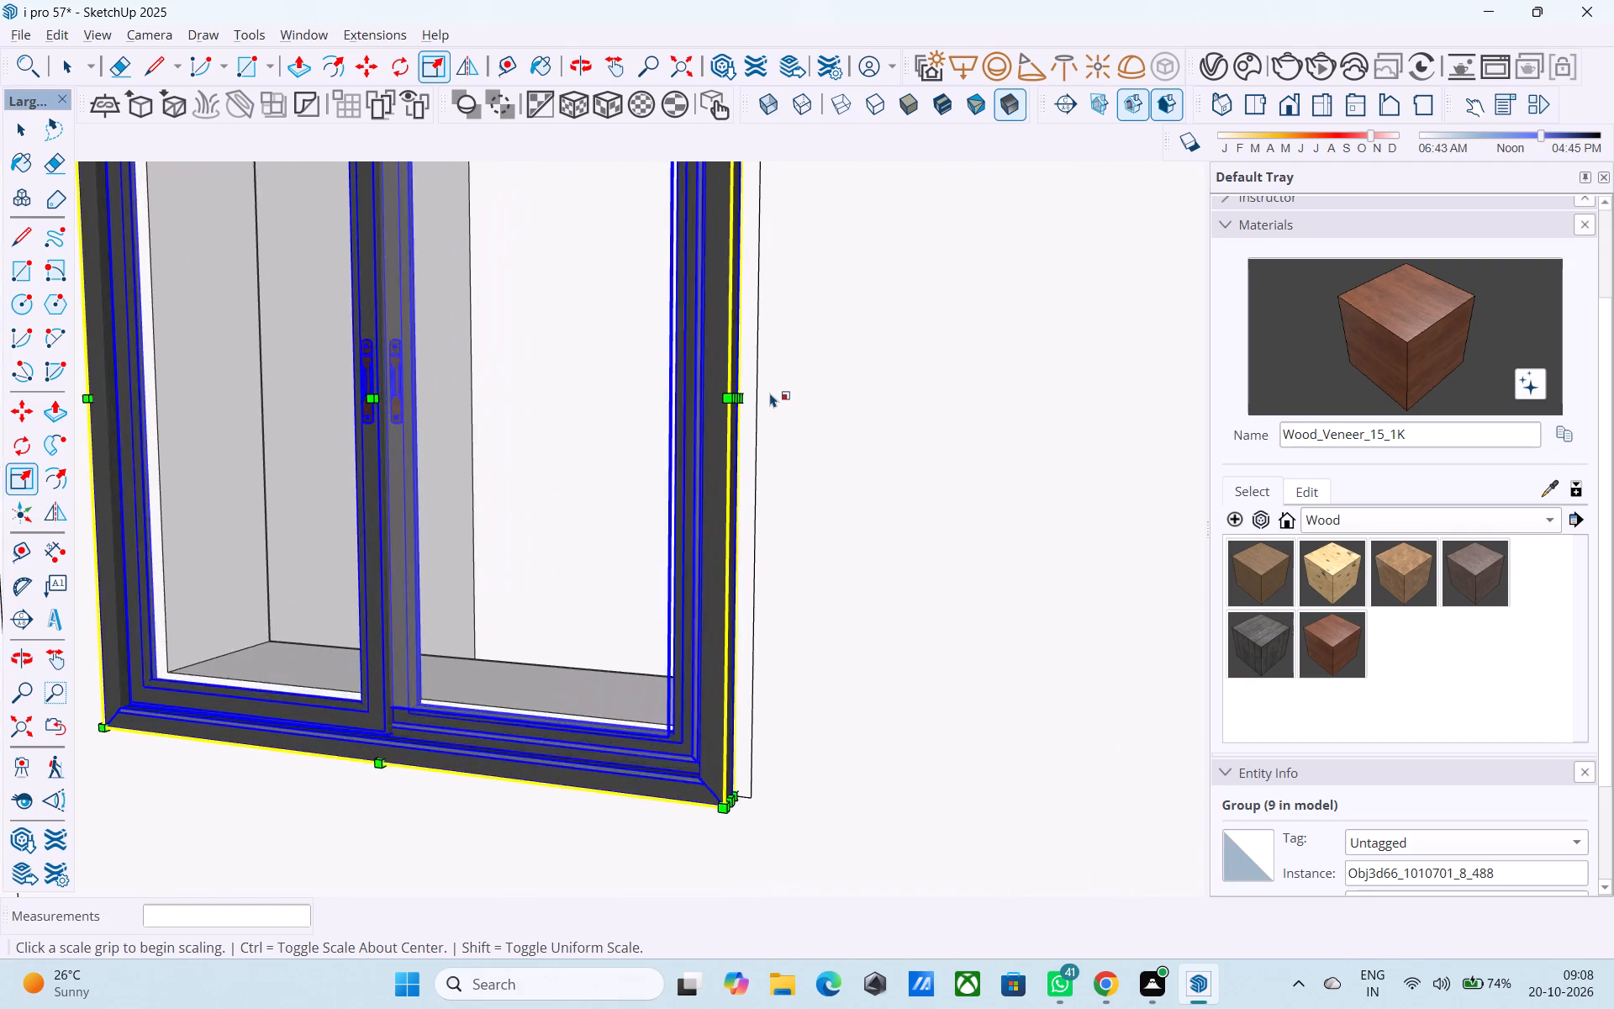
pyautogui.scroll(2, 770, 393)
pyautogui.click(725, 402)
pyautogui.click(737, 404)
# Adjust the small balcony window's height at its bottom edge to match the opening's lower edge.
pyautogui.moveTo(760, 416); pyautogui.dragTo(833, 361, button='middle')
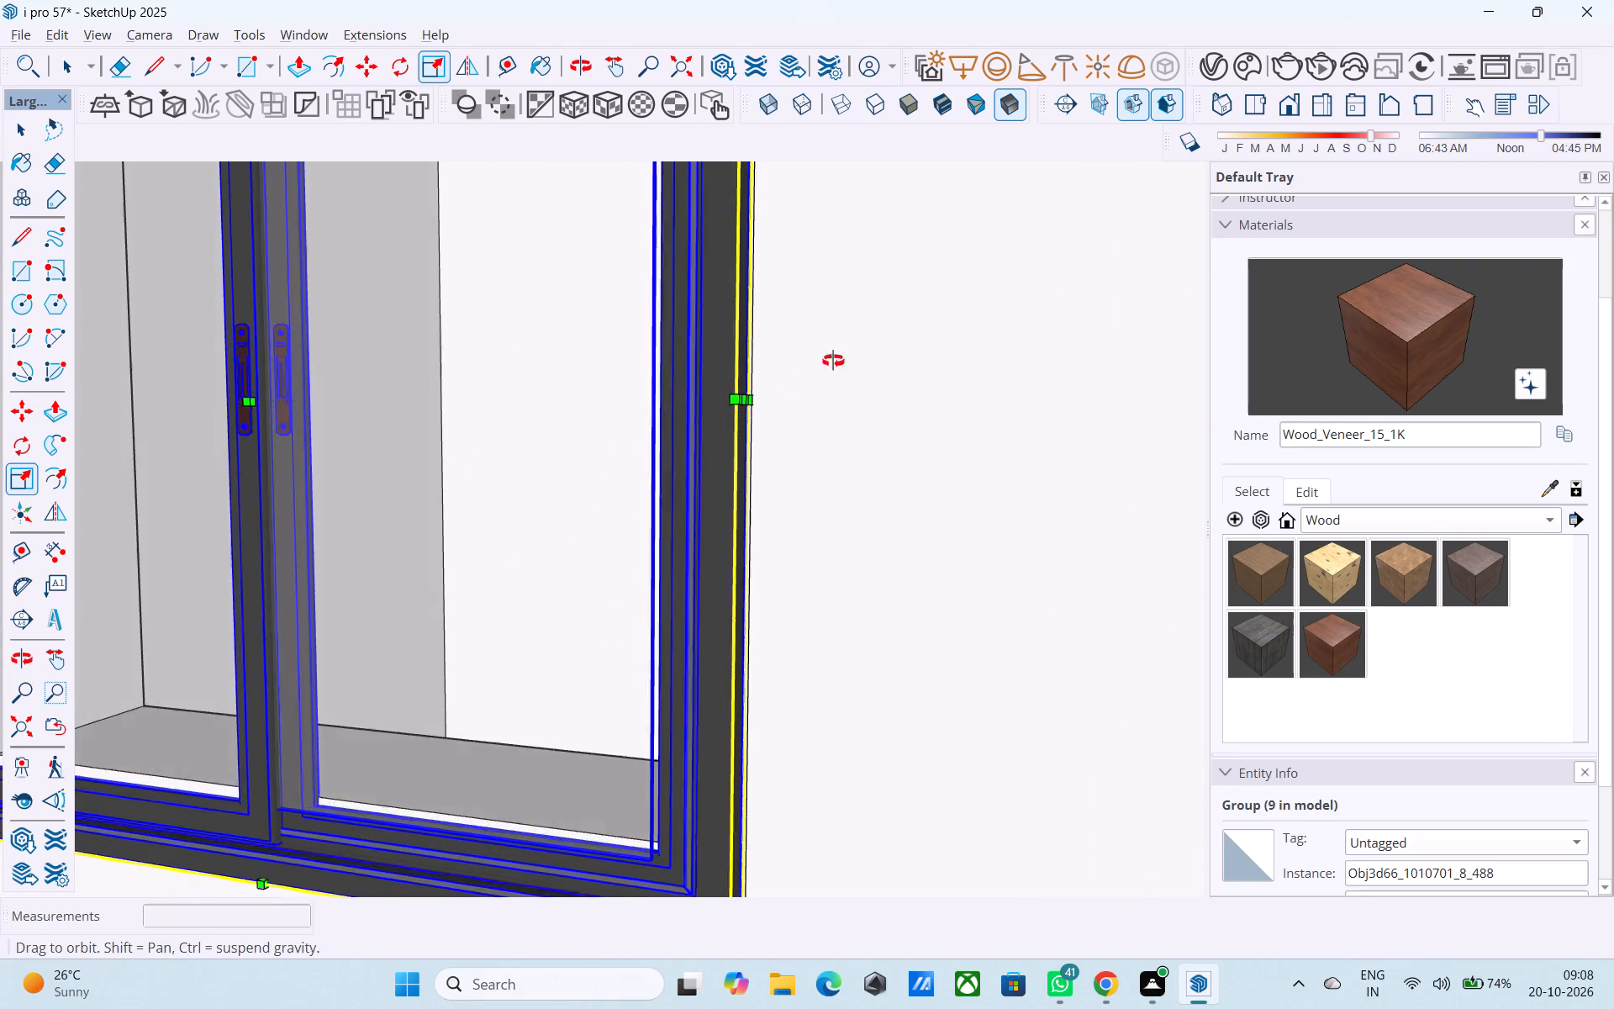
pyautogui.moveTo(833, 361); pyautogui.dragTo(859, 348, button='middle')
pyautogui.scroll(-10, 905, 316)
pyautogui.moveTo(746, 496); pyautogui.dragTo(752, 412, button='middle')
pyautogui.scroll(10, 623, 615)
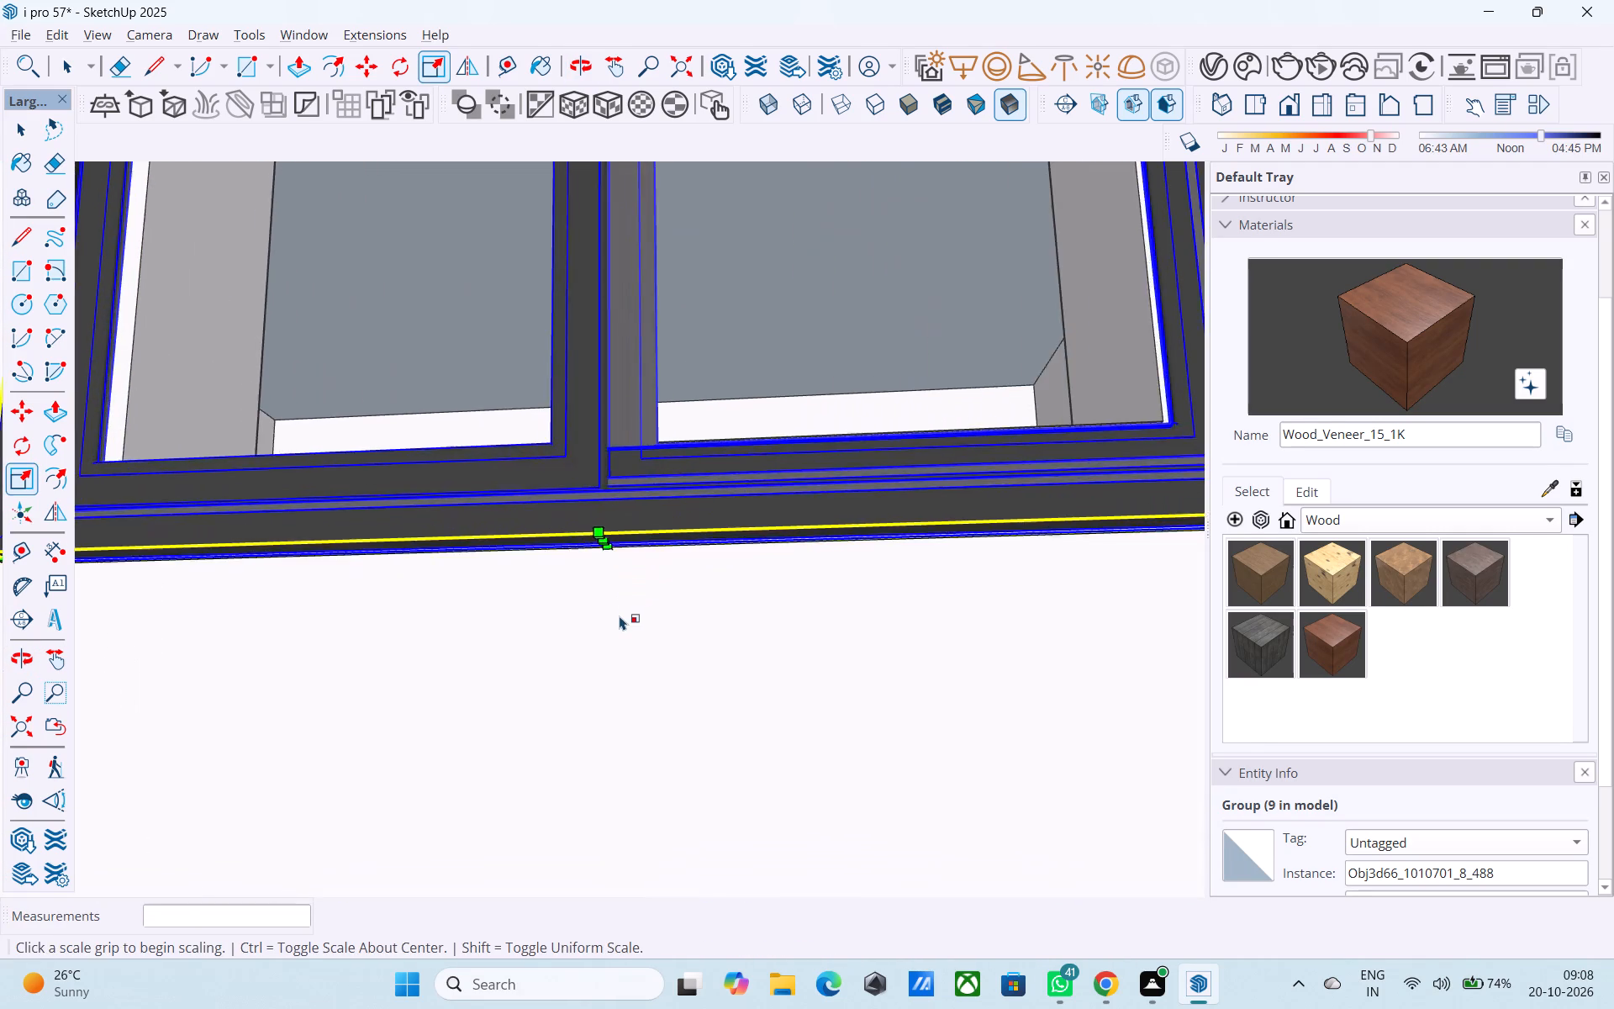
pyautogui.moveTo(620, 615); pyautogui.dragTo(722, 486, button='middle')
pyautogui.click(610, 541)
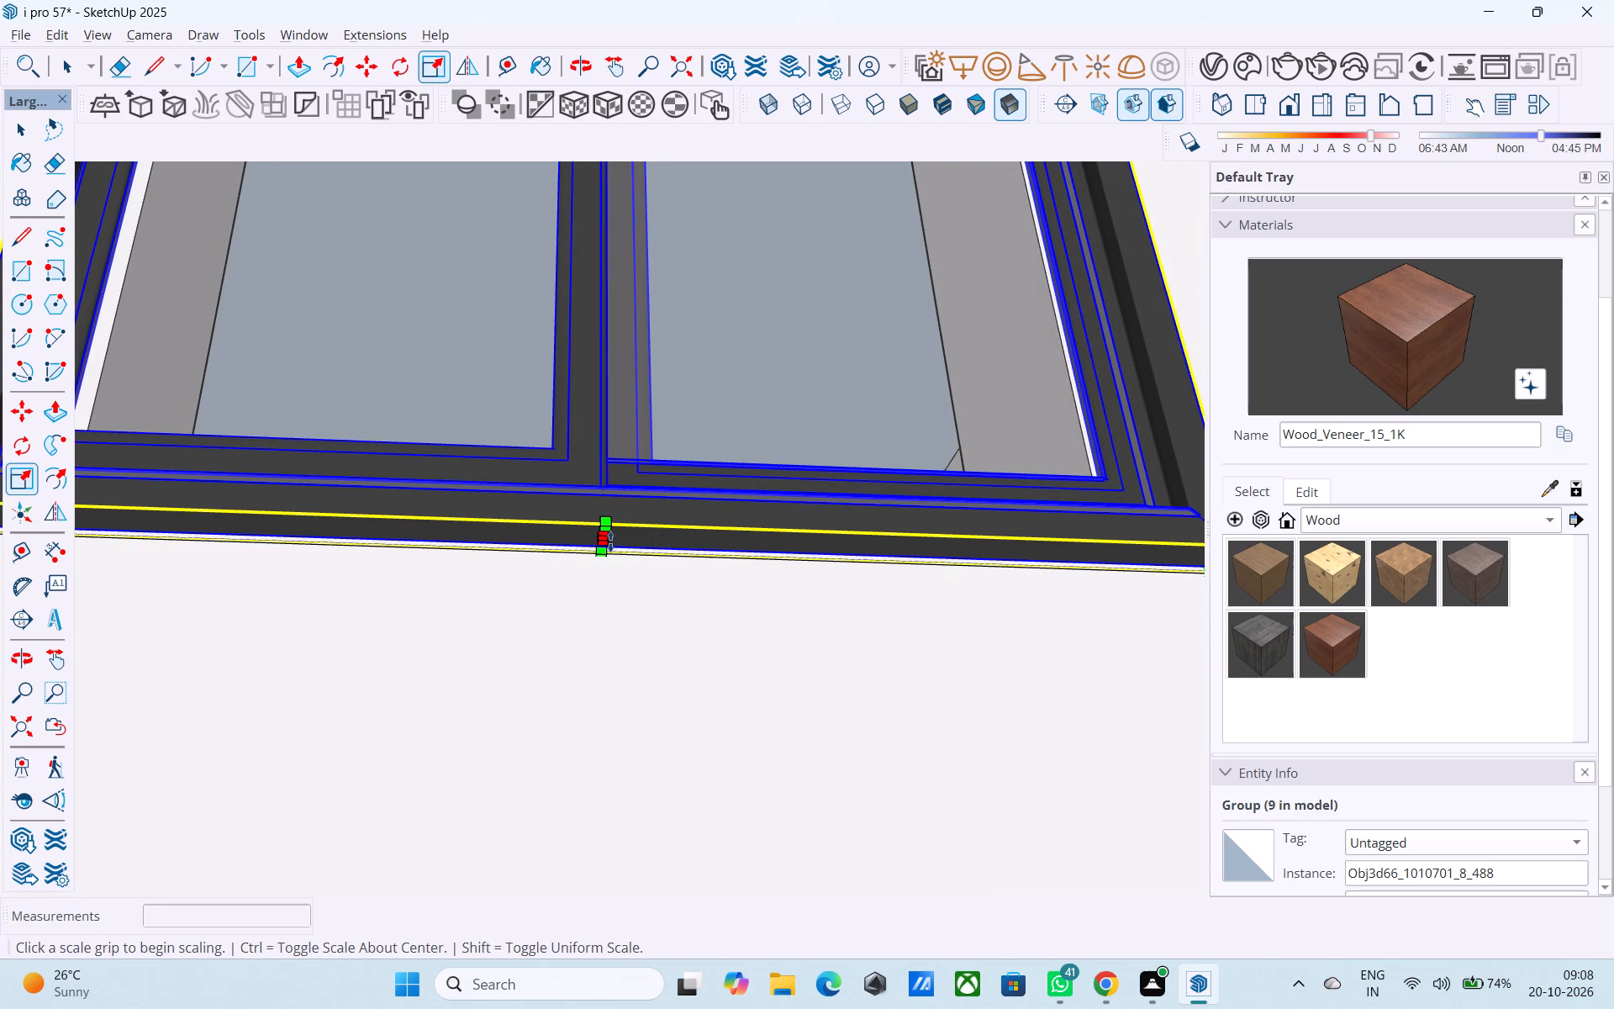
pyautogui.click(604, 542)
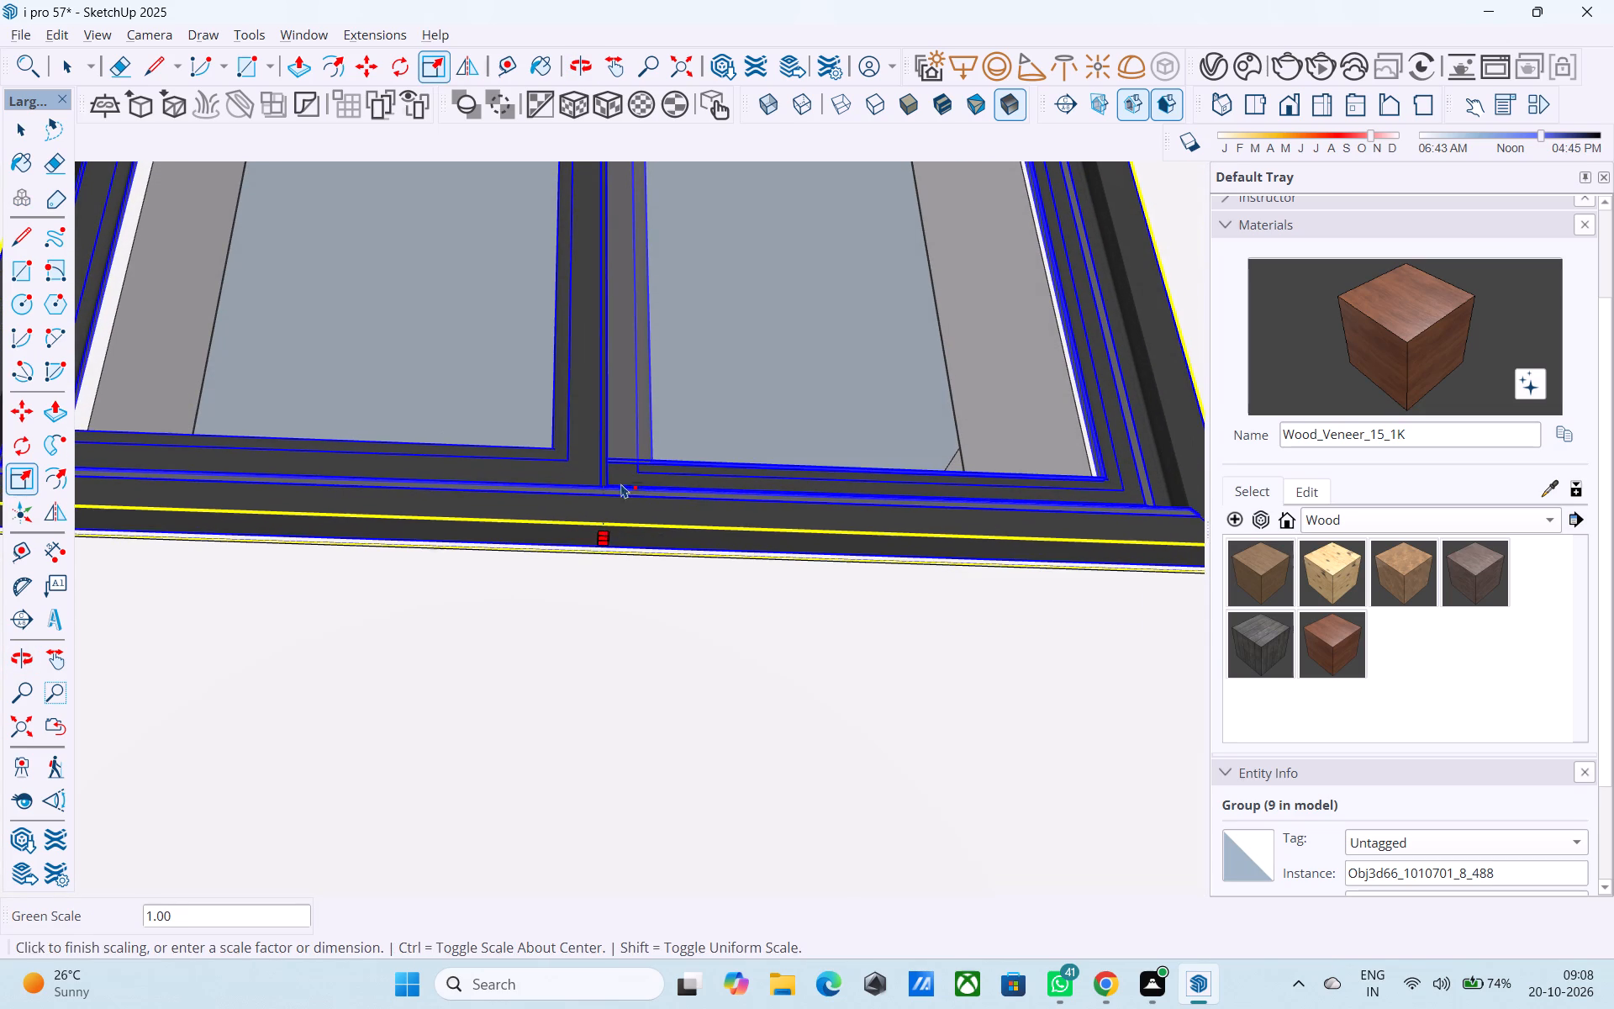
# Adjust the small balcony window's width at the side edge nearest the balcony door to match the opening.
pyautogui.scroll(-12, 642, 403)
pyautogui.moveTo(645, 453); pyautogui.dragTo(638, 689, button='middle')
pyautogui.scroll(-7, 634, 680)
pyautogui.scroll(5, 456, 463)
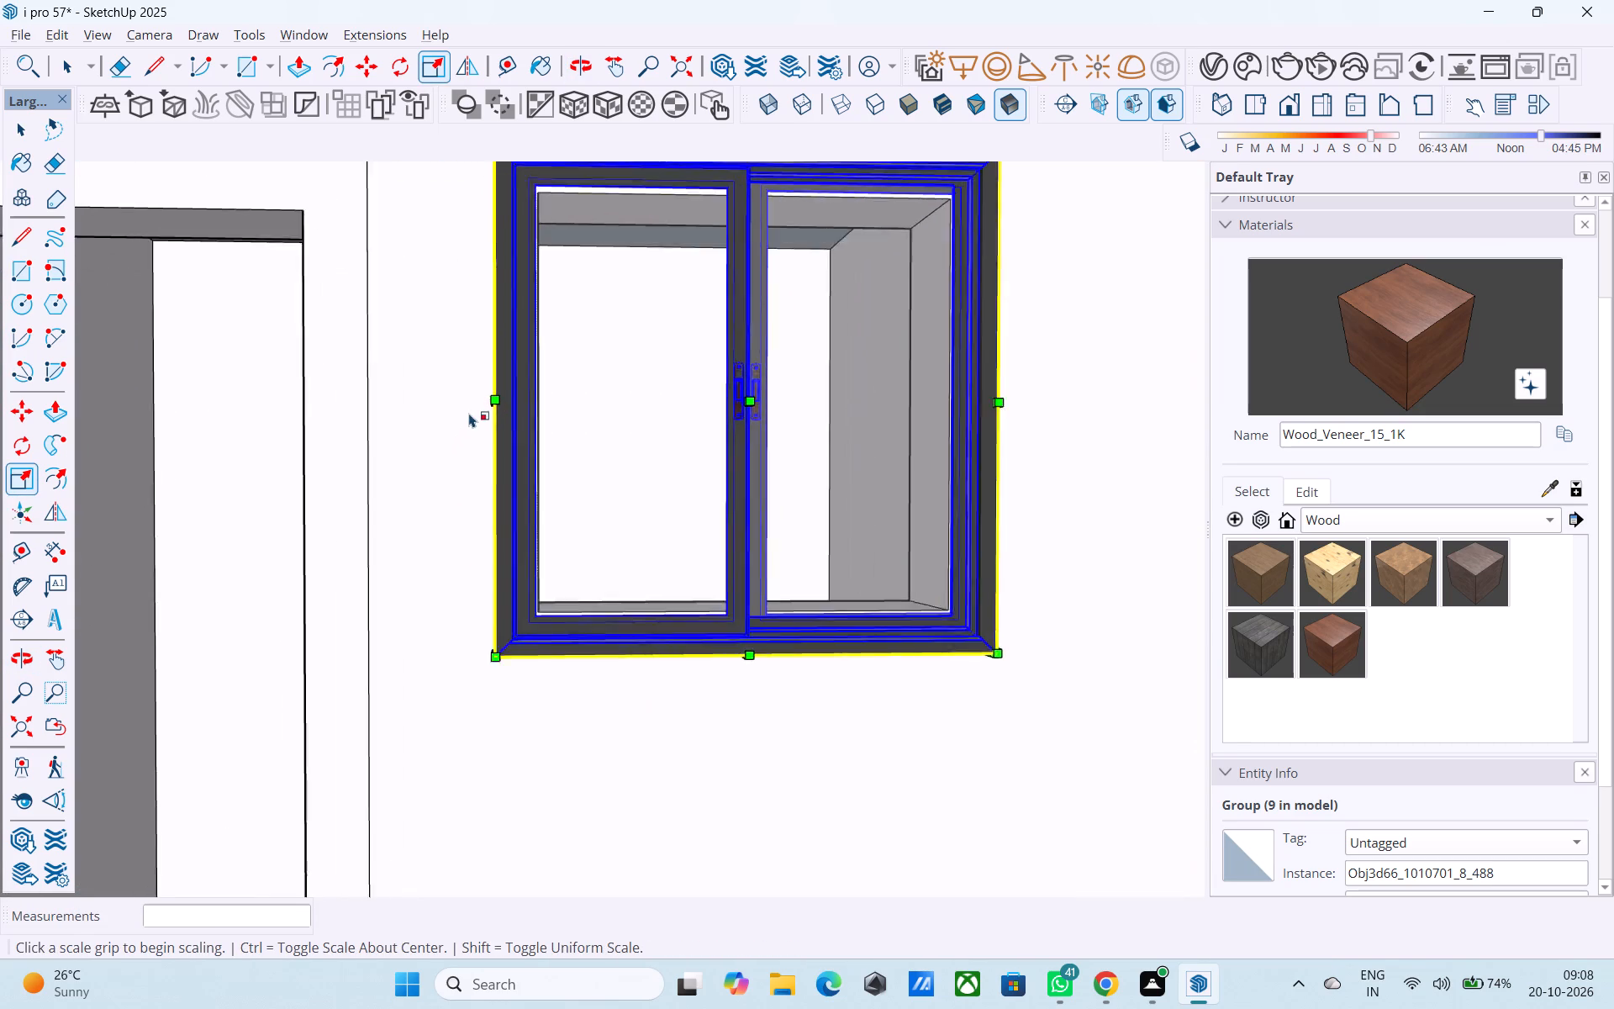
pyautogui.scroll(2, 469, 413)
pyautogui.moveTo(469, 412); pyautogui.dragTo(656, 482, button='middle')
pyautogui.scroll(8, 511, 437)
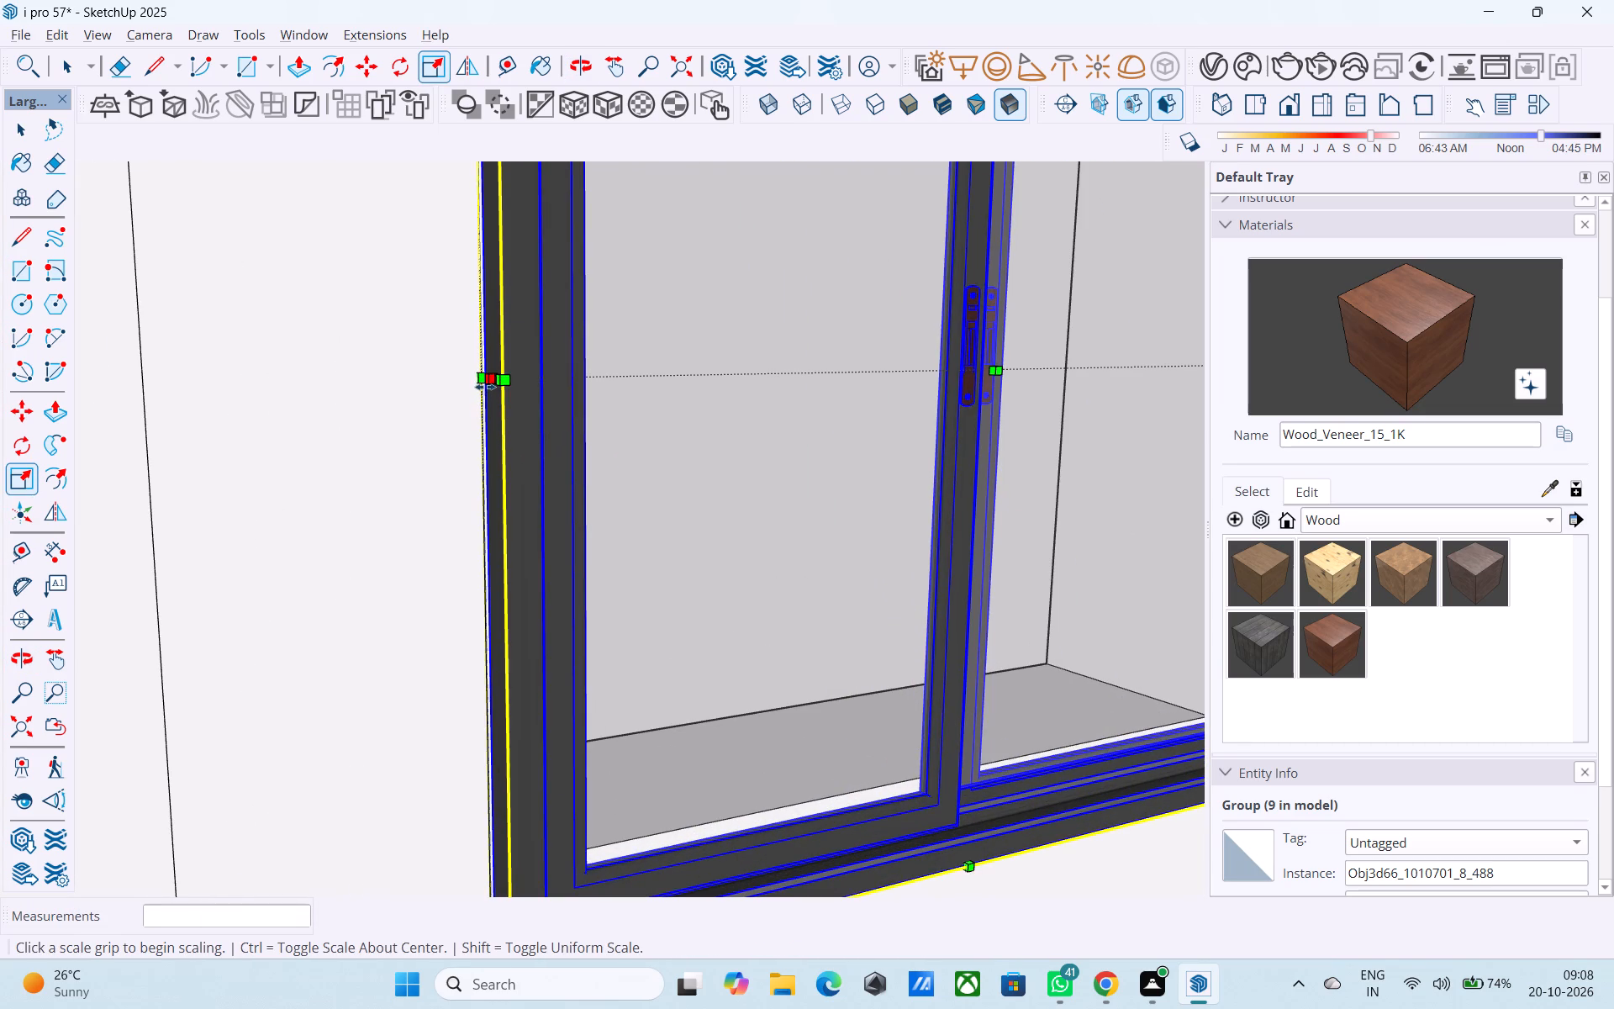
pyautogui.click(485, 387)
pyautogui.click(496, 373)
pyautogui.scroll(-7, 488, 383)
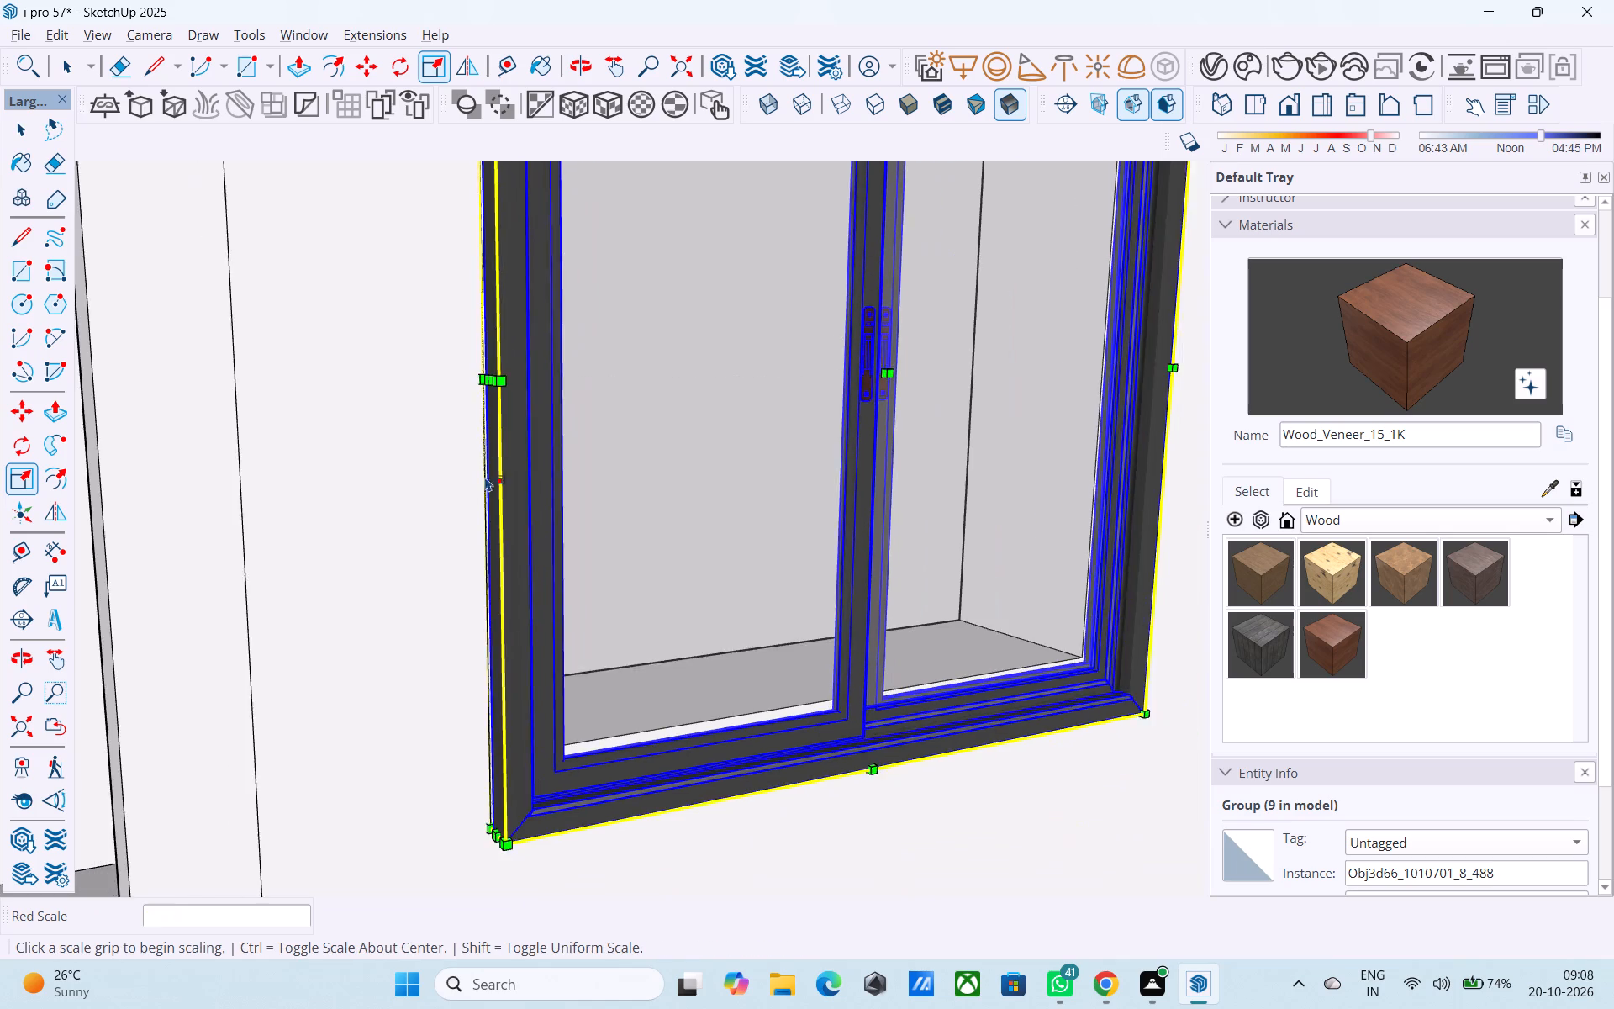
pyautogui.scroll(-11, 485, 477)
pyautogui.moveTo(636, 589); pyautogui.dragTo(555, 573, button='middle')
pyautogui.press('space')
# Scale the first-floor window between the two balconies uniformly by about 0.55 to match its opening's width.
pyautogui.scroll(-3, 555, 545)
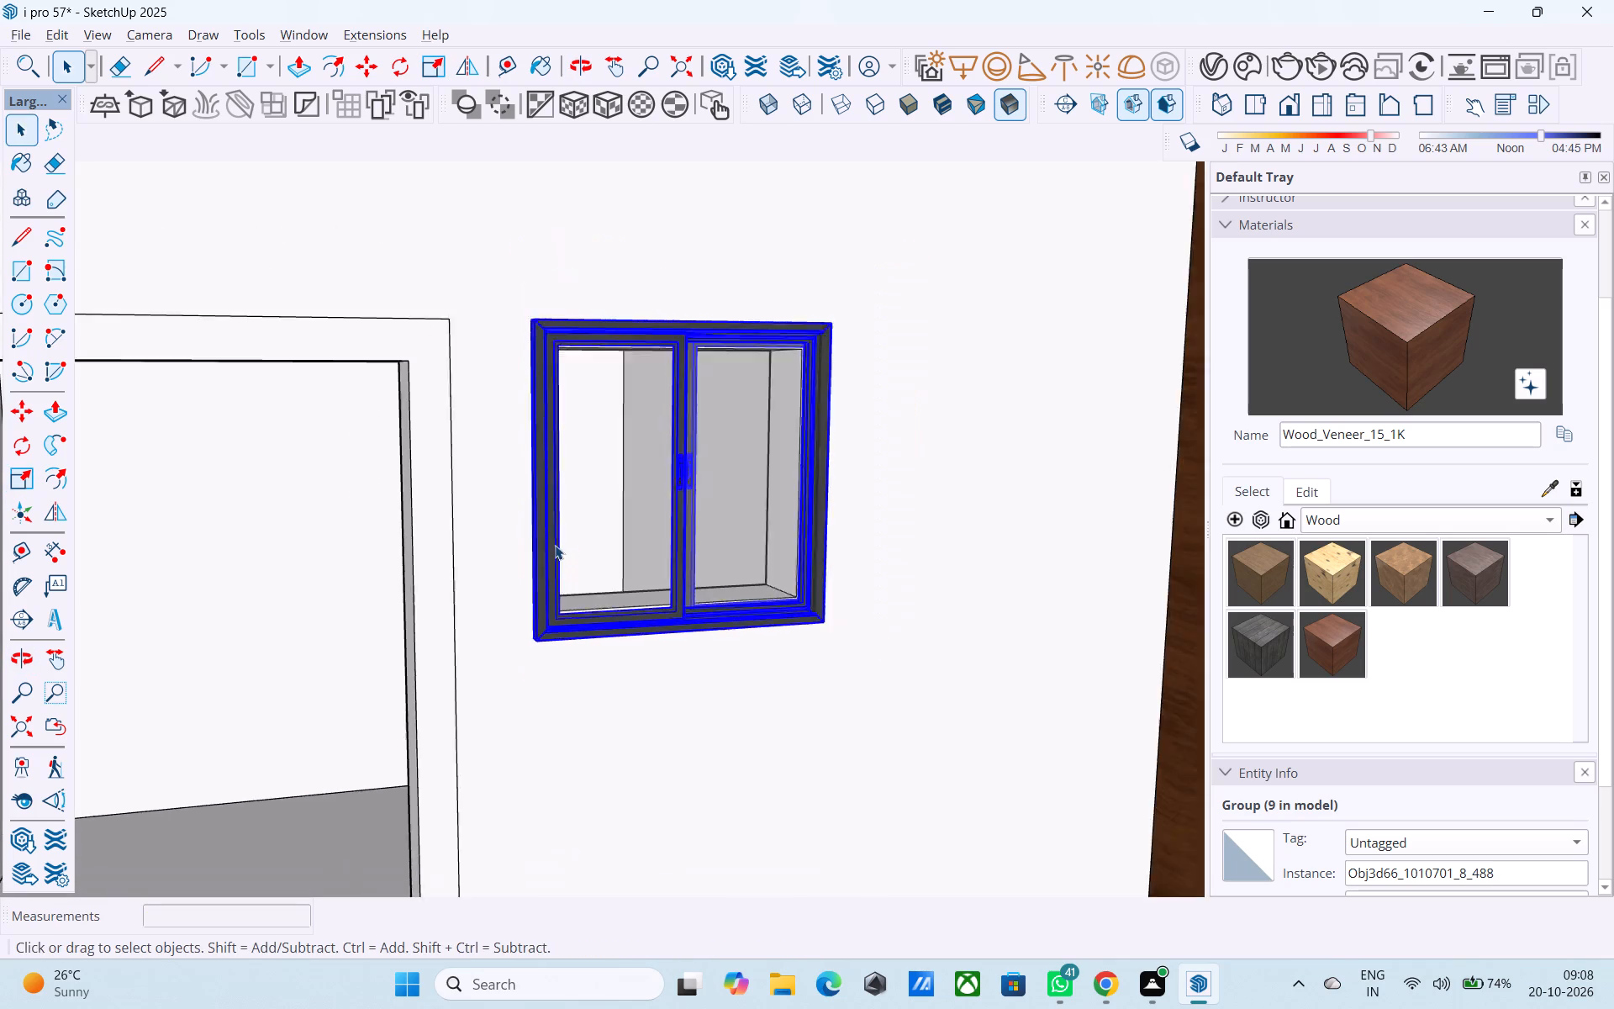
pyautogui.scroll(-16, 555, 545)
pyautogui.scroll(1, 748, 432)
pyautogui.scroll(-3, 748, 432)
pyautogui.scroll(-4, 707, 499)
pyautogui.scroll(4, 442, 526)
pyautogui.click(403, 504)
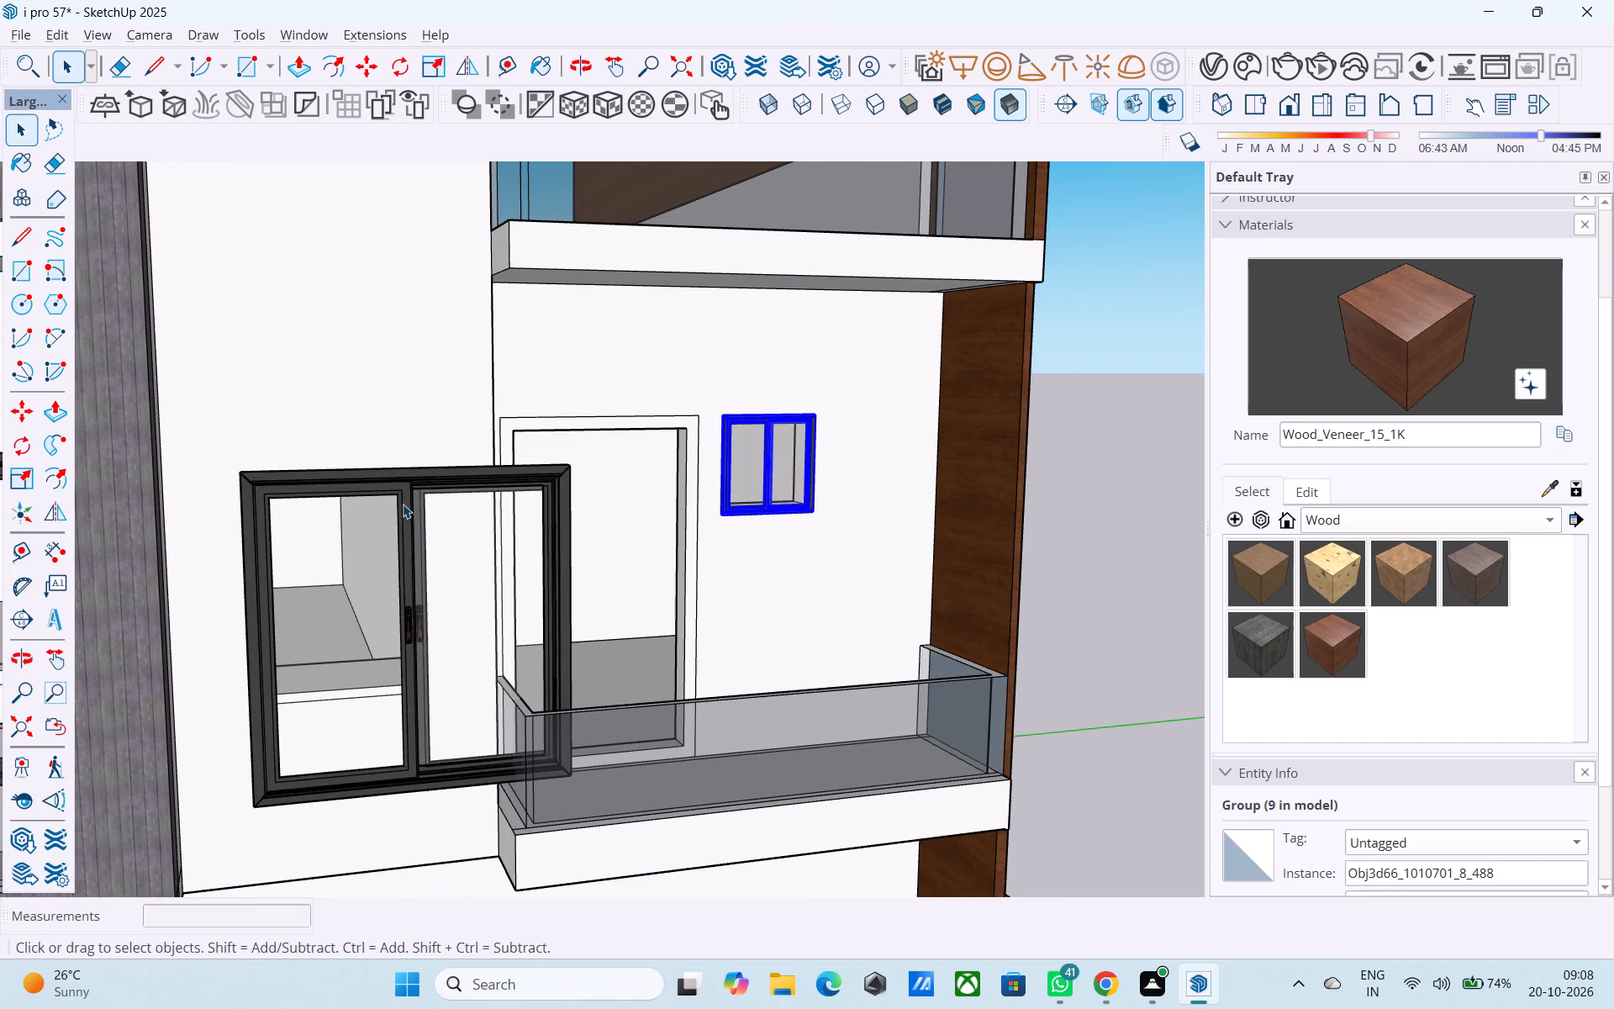
pyautogui.moveTo(391, 504); pyautogui.dragTo(324, 496, button='middle')
pyautogui.press('s')
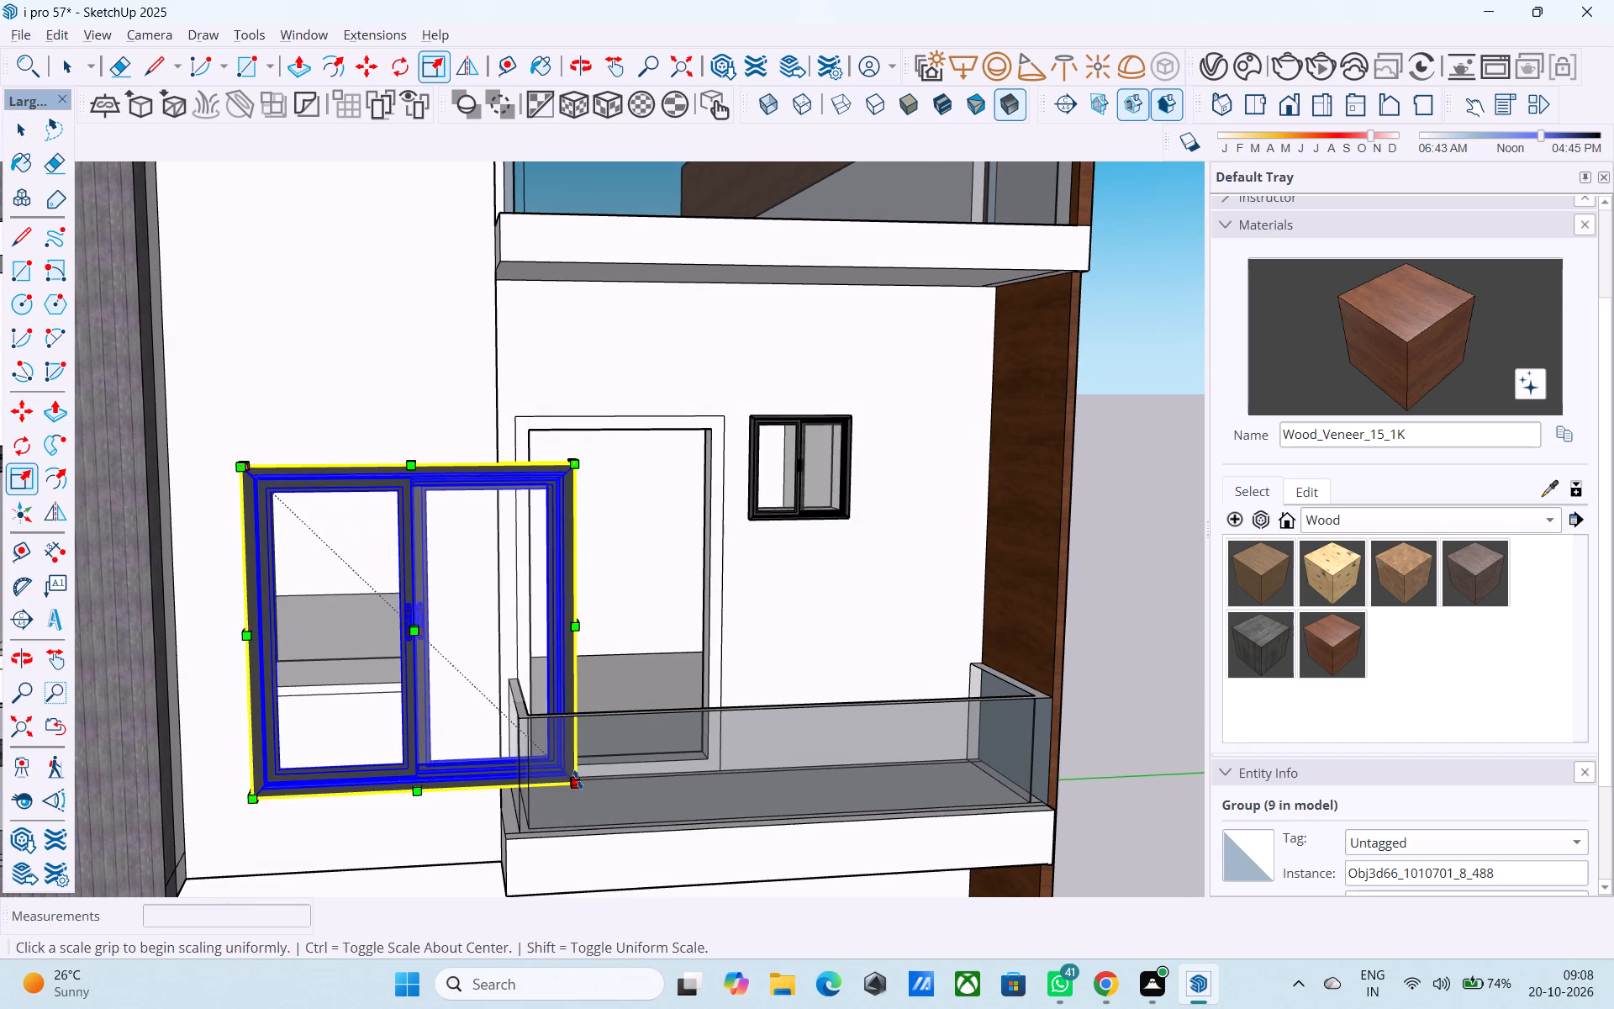
pyautogui.click(578, 778)
pyautogui.click(412, 664)
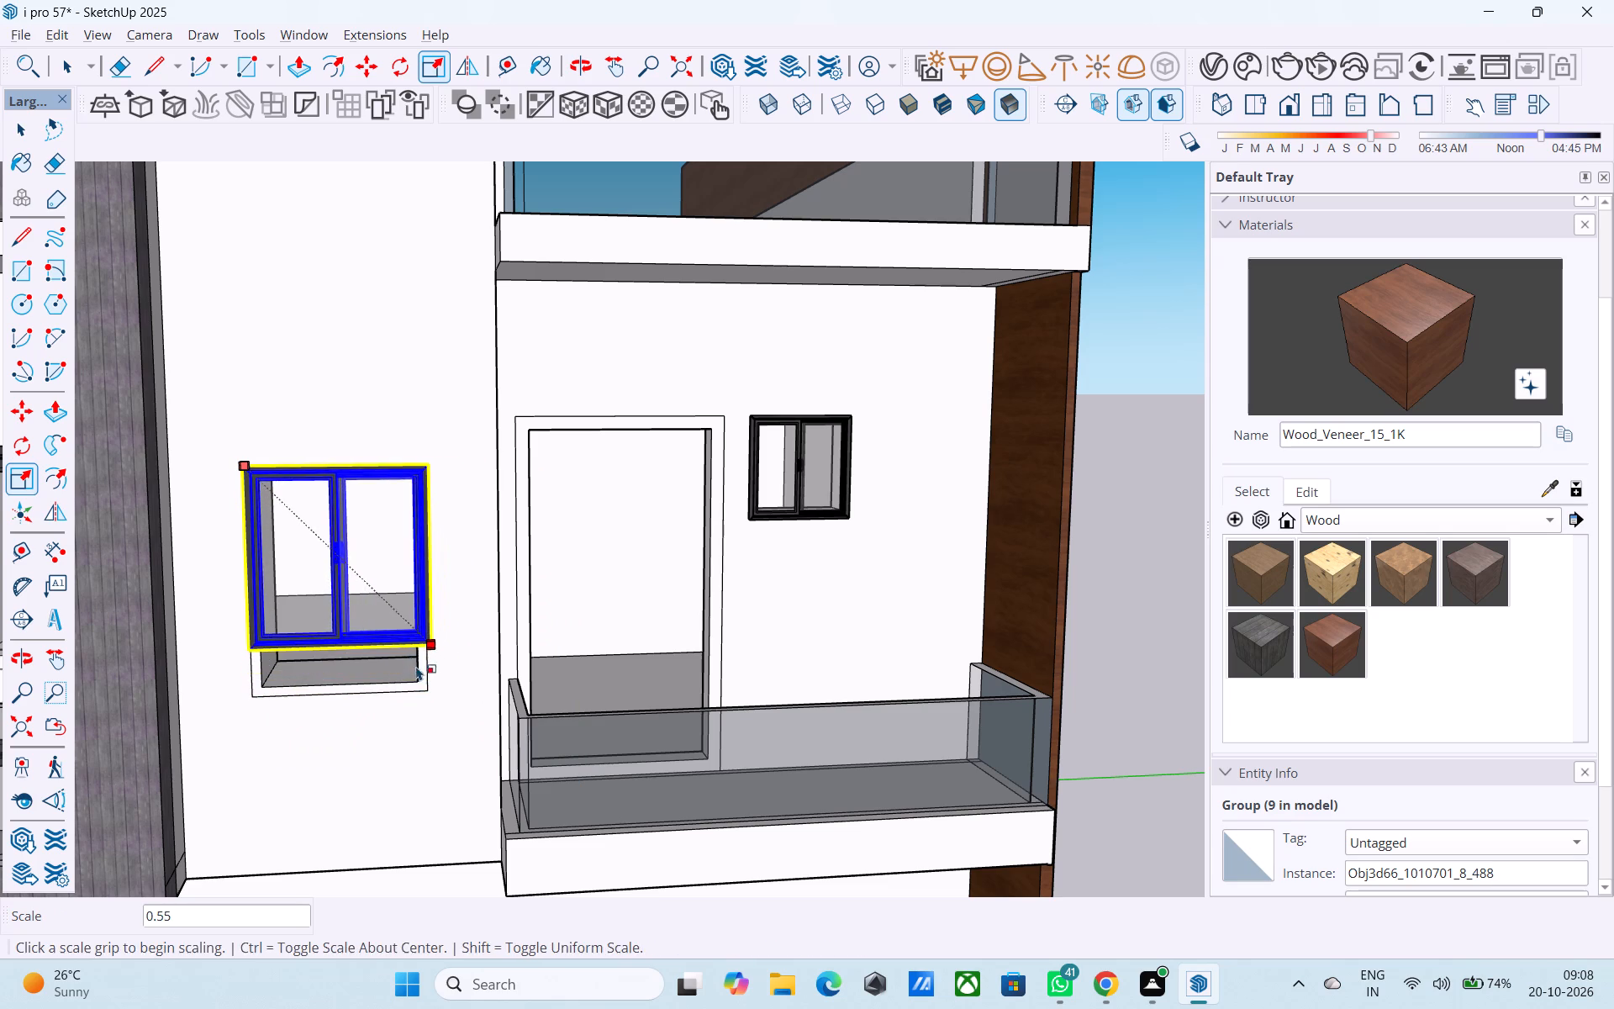
# Stretch the height of the window between the balconies down to the lower edge of its opening's surround.
pyautogui.scroll(4, 395, 671)
pyautogui.moveTo(377, 672); pyautogui.dragTo(367, 439, button='middle')
pyautogui.scroll(7, 281, 648)
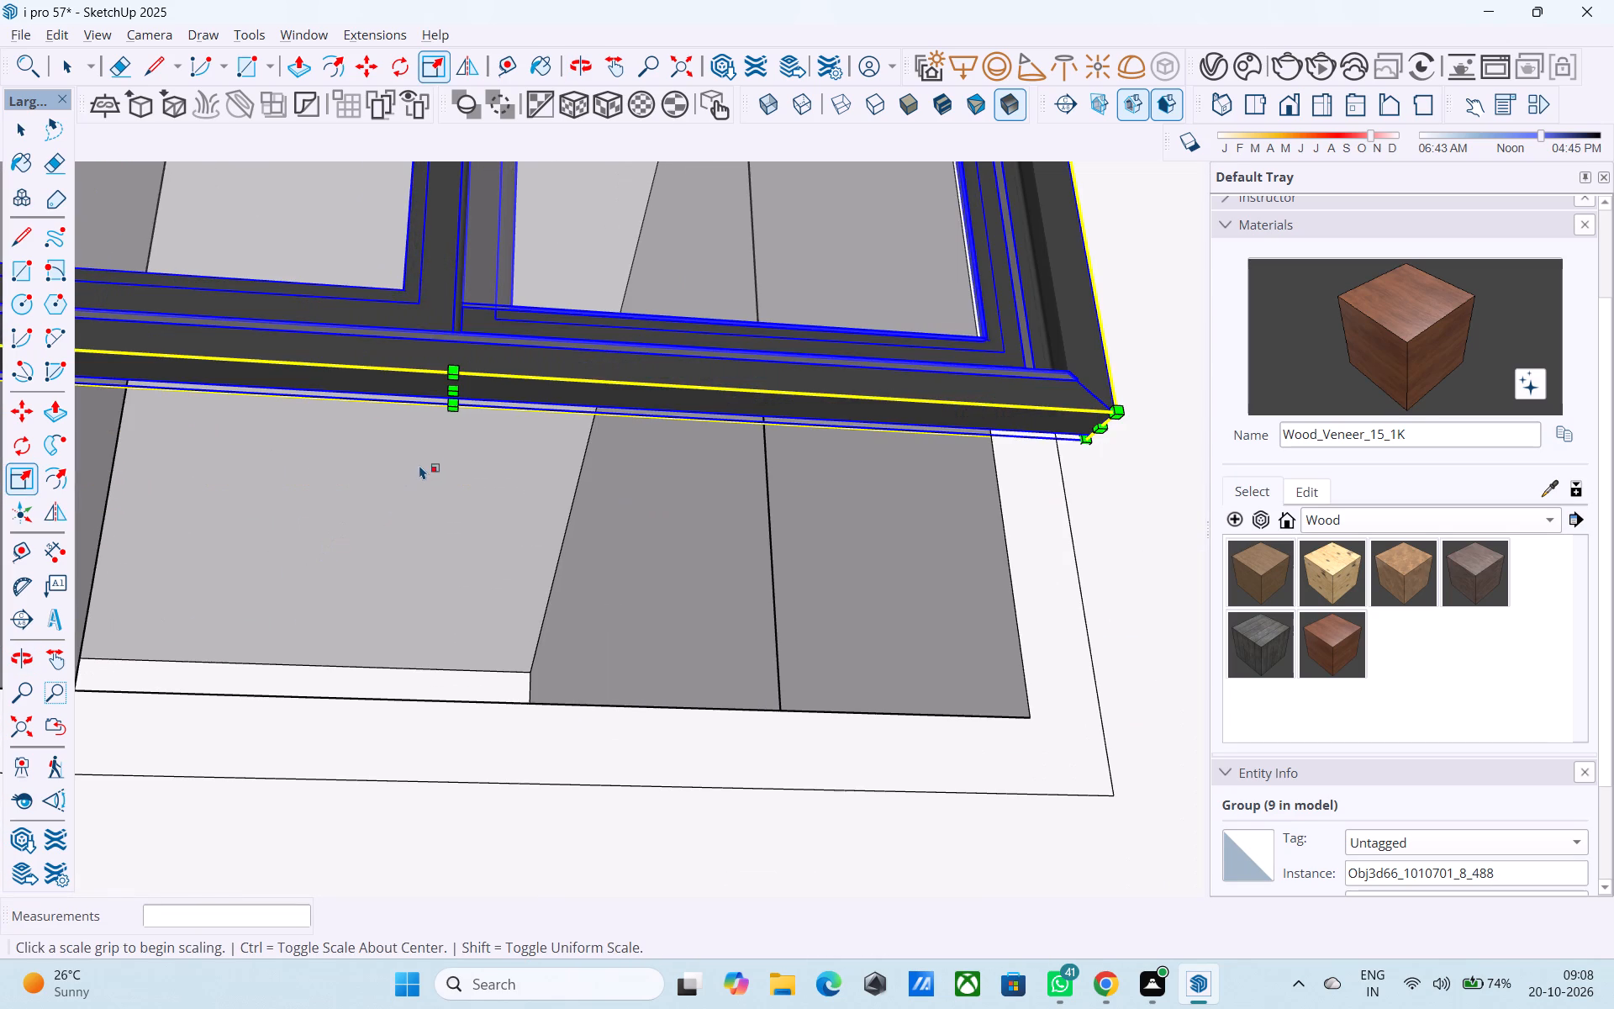
pyautogui.click(447, 388)
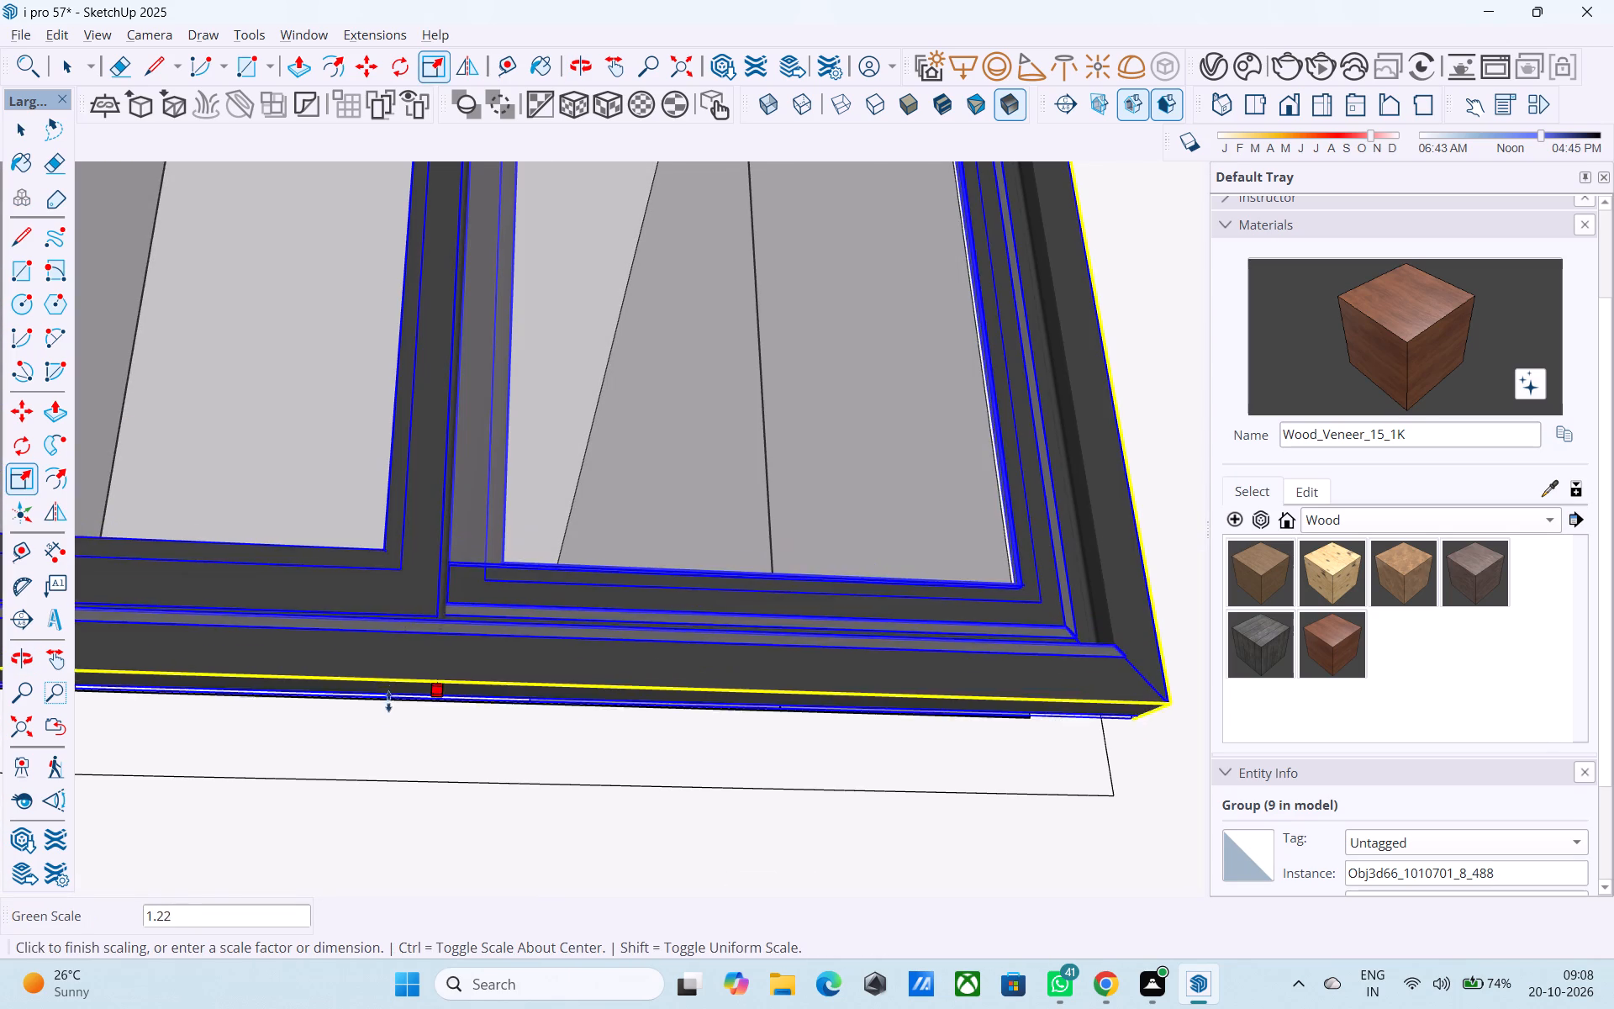
pyautogui.click(371, 769)
pyautogui.scroll(-10, 482, 545)
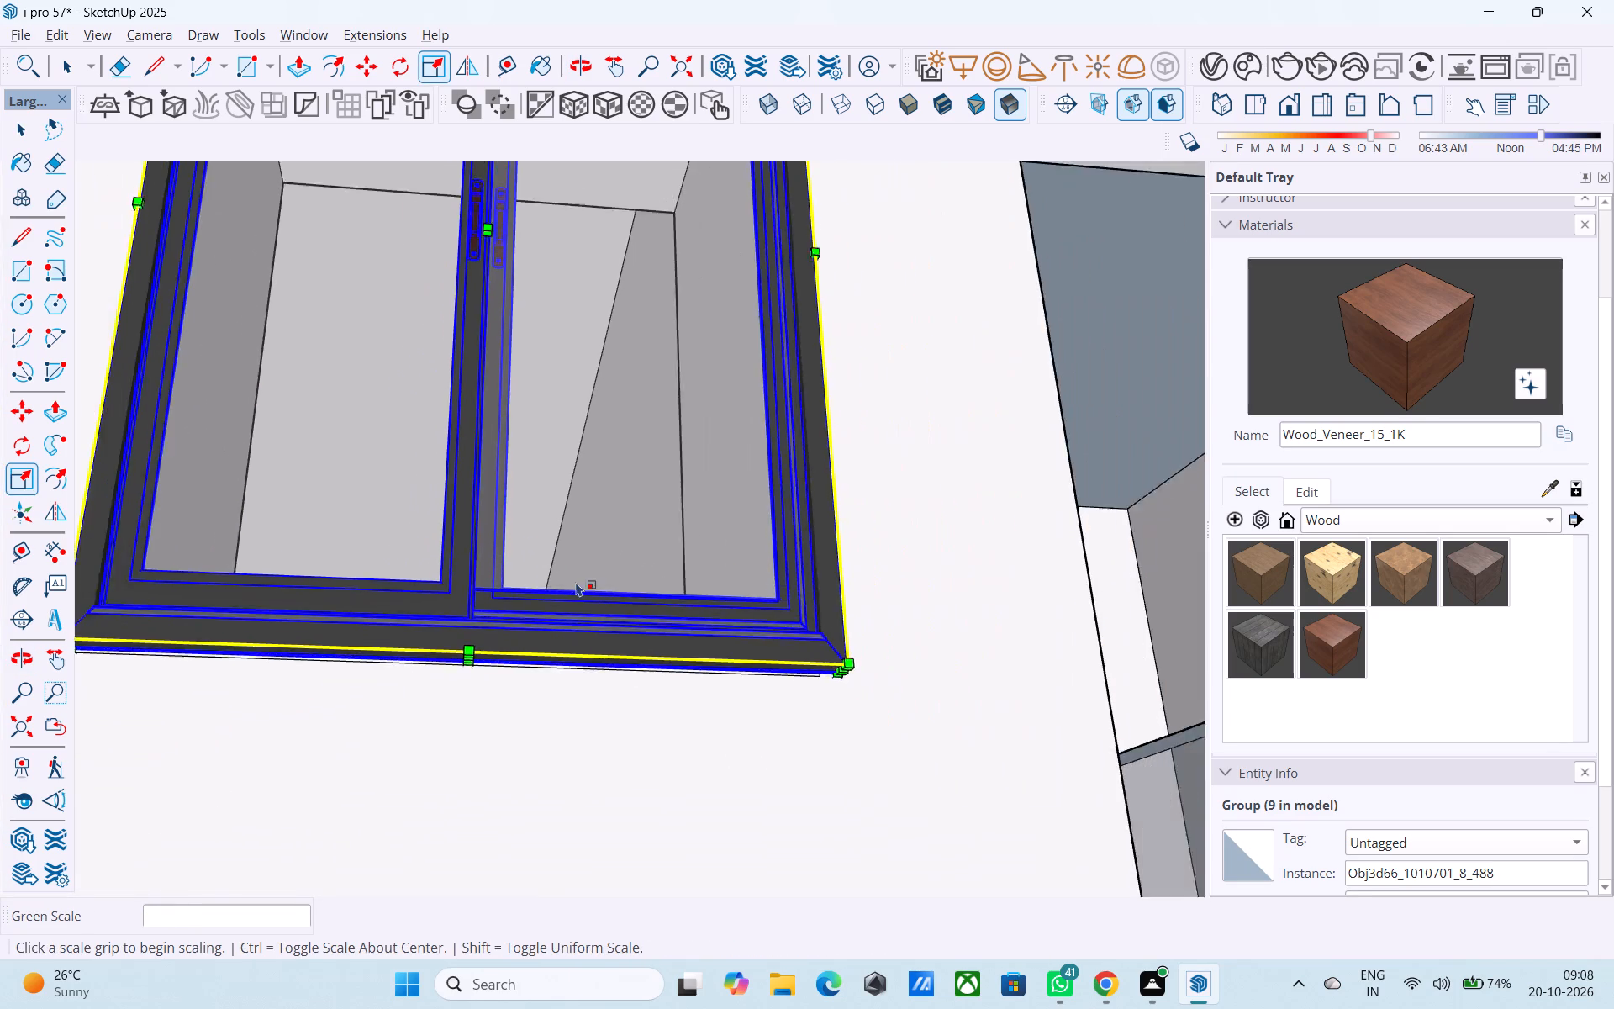
pyautogui.scroll(-20, 576, 582)
pyautogui.scroll(-19, 576, 582)
pyautogui.moveTo(650, 432); pyautogui.dragTo(642, 468, button='middle')
pyautogui.moveTo(630, 462); pyautogui.dragTo(705, 624, button='middle')
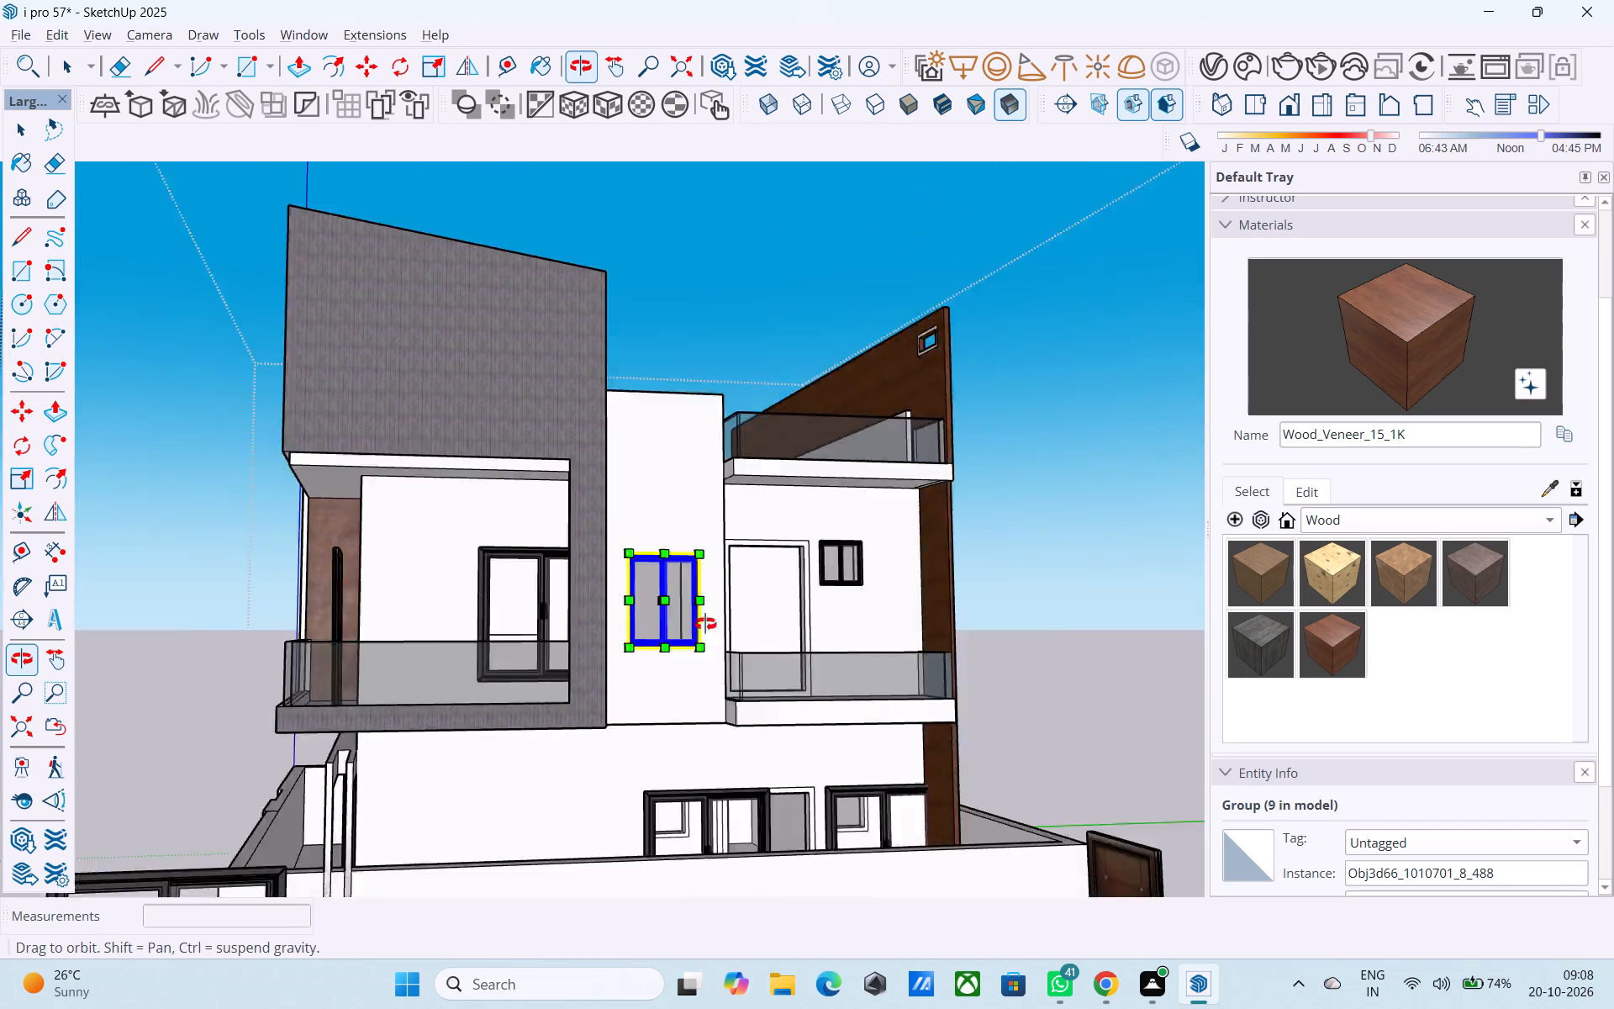
# Scale the oversized two-pane window on the grey-clad balcony's wall uniformly by about 0.71 from its upper corner.
pyautogui.moveTo(705, 624); pyautogui.dragTo(781, 684, button='middle')
pyautogui.moveTo(591, 626); pyautogui.dragTo(539, 586, button='middle')
pyautogui.scroll(5, 614, 705)
pyautogui.moveTo(626, 740); pyautogui.dragTo(560, 697, button='middle')
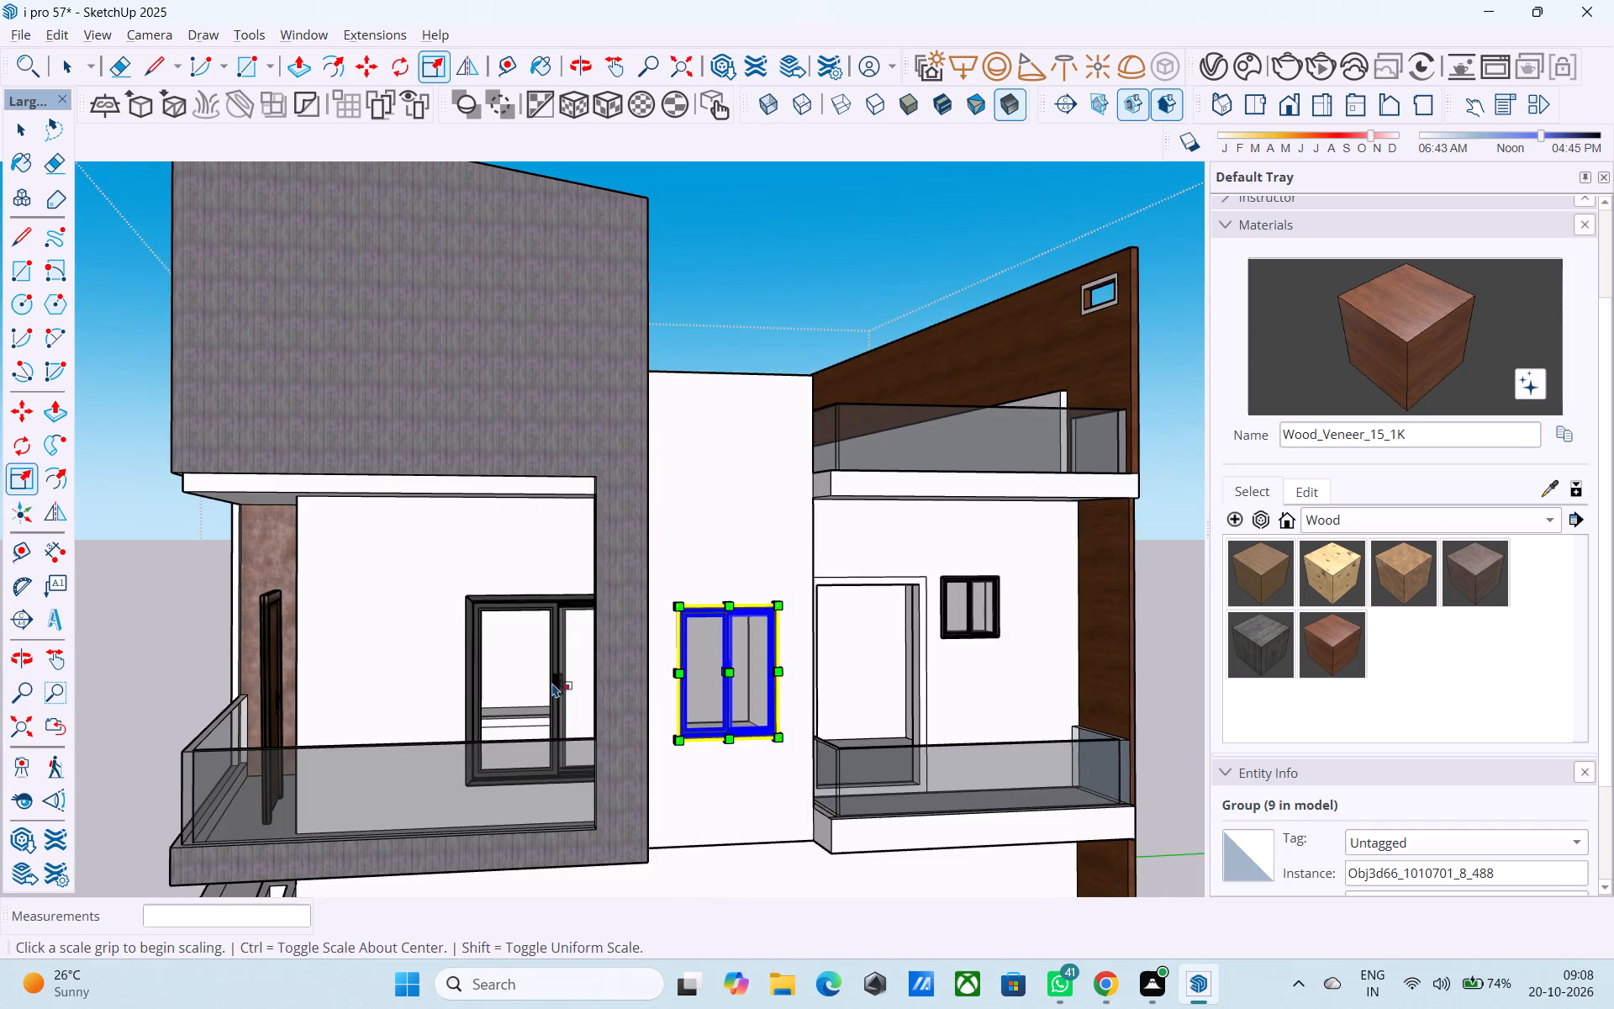
pyautogui.scroll(3, 548, 682)
pyautogui.press('space')
pyautogui.click(466, 573)
pyautogui.press('s')
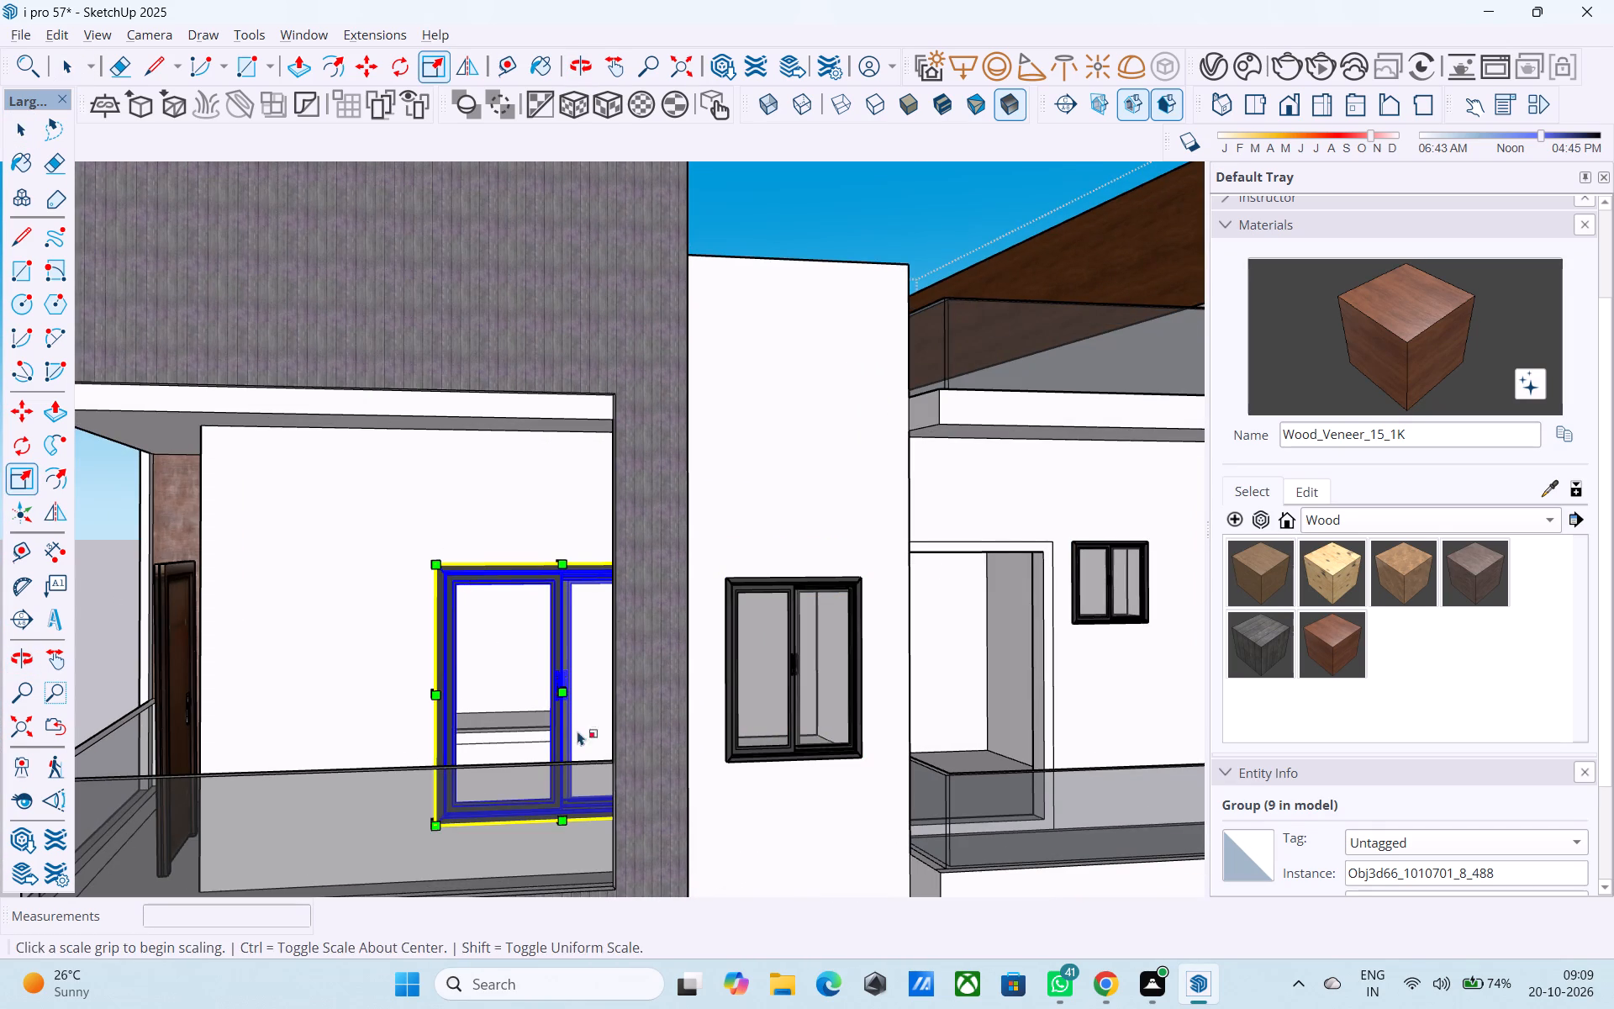
pyautogui.moveTo(641, 810); pyautogui.dragTo(489, 790, button='middle')
pyautogui.scroll(4, 651, 848)
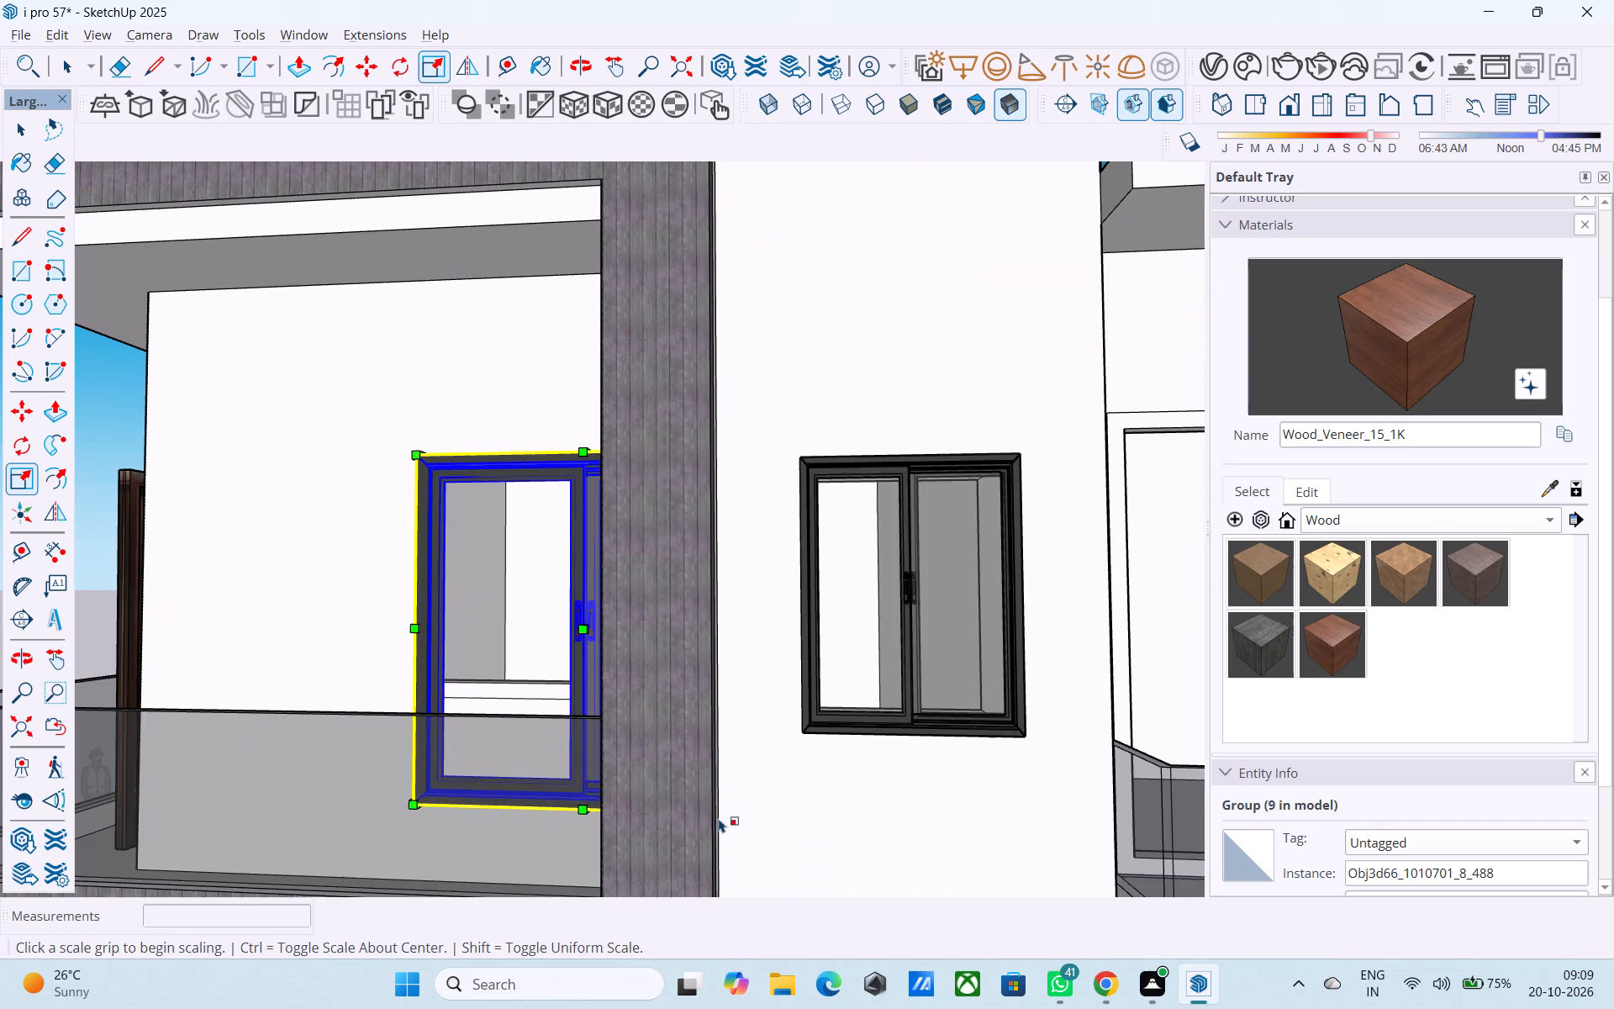
pyautogui.moveTo(703, 811); pyautogui.dragTo(1016, 928, button='middle')
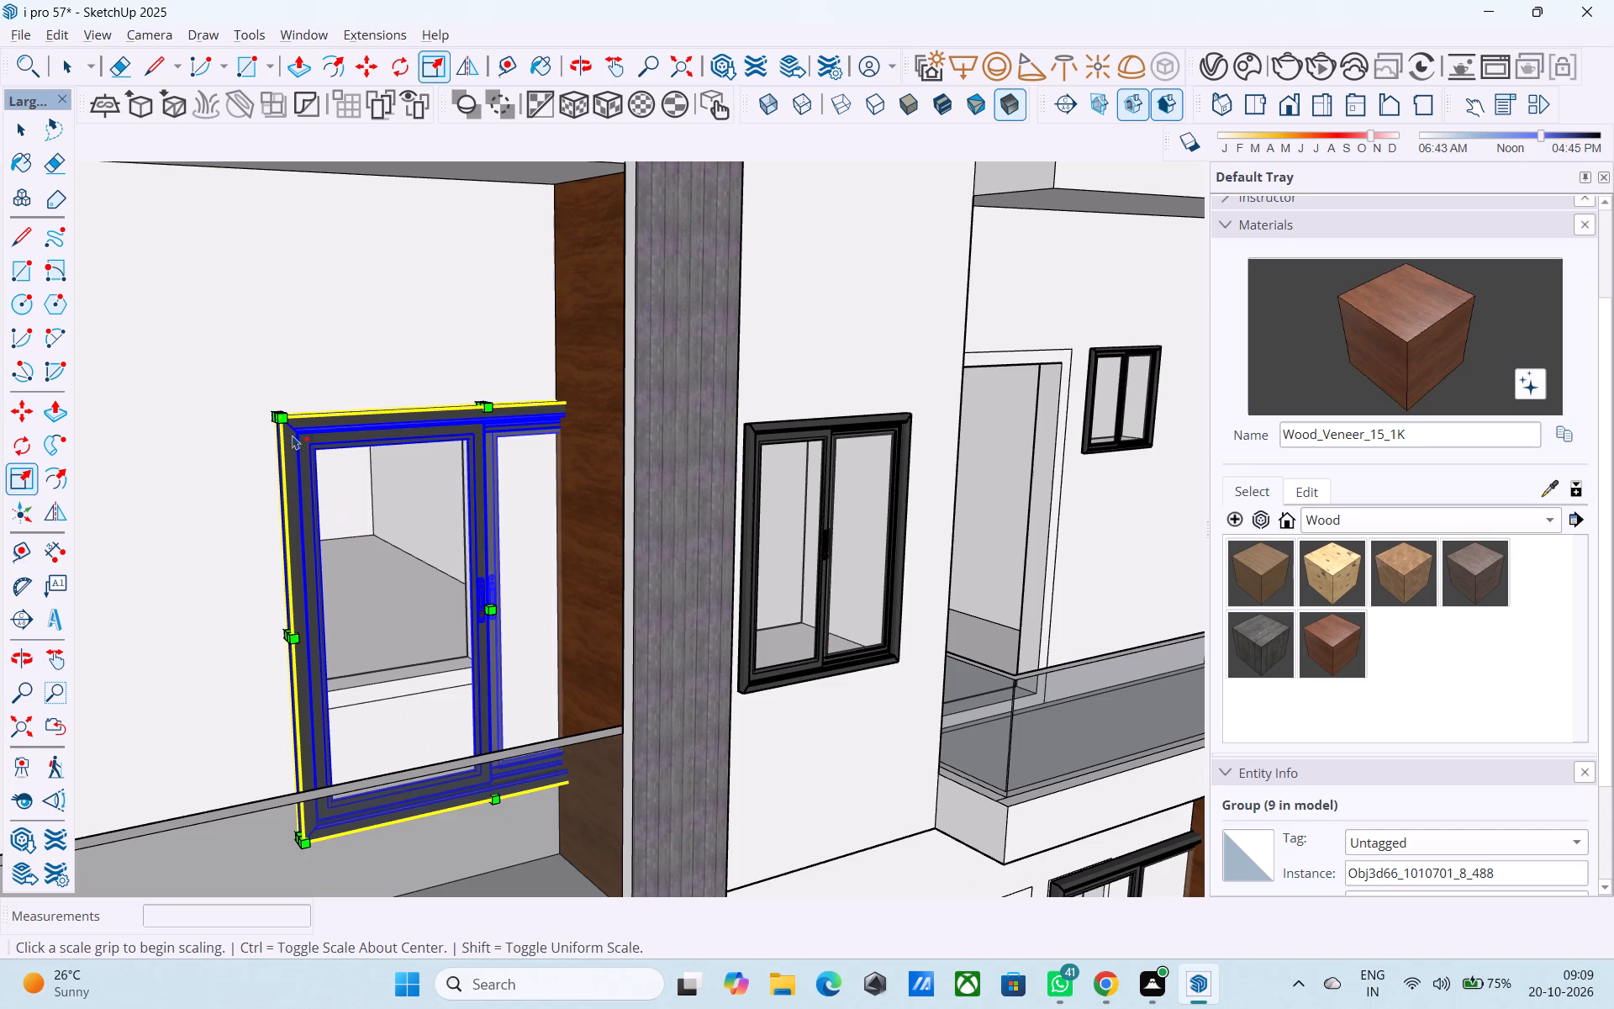
pyautogui.click(281, 409)
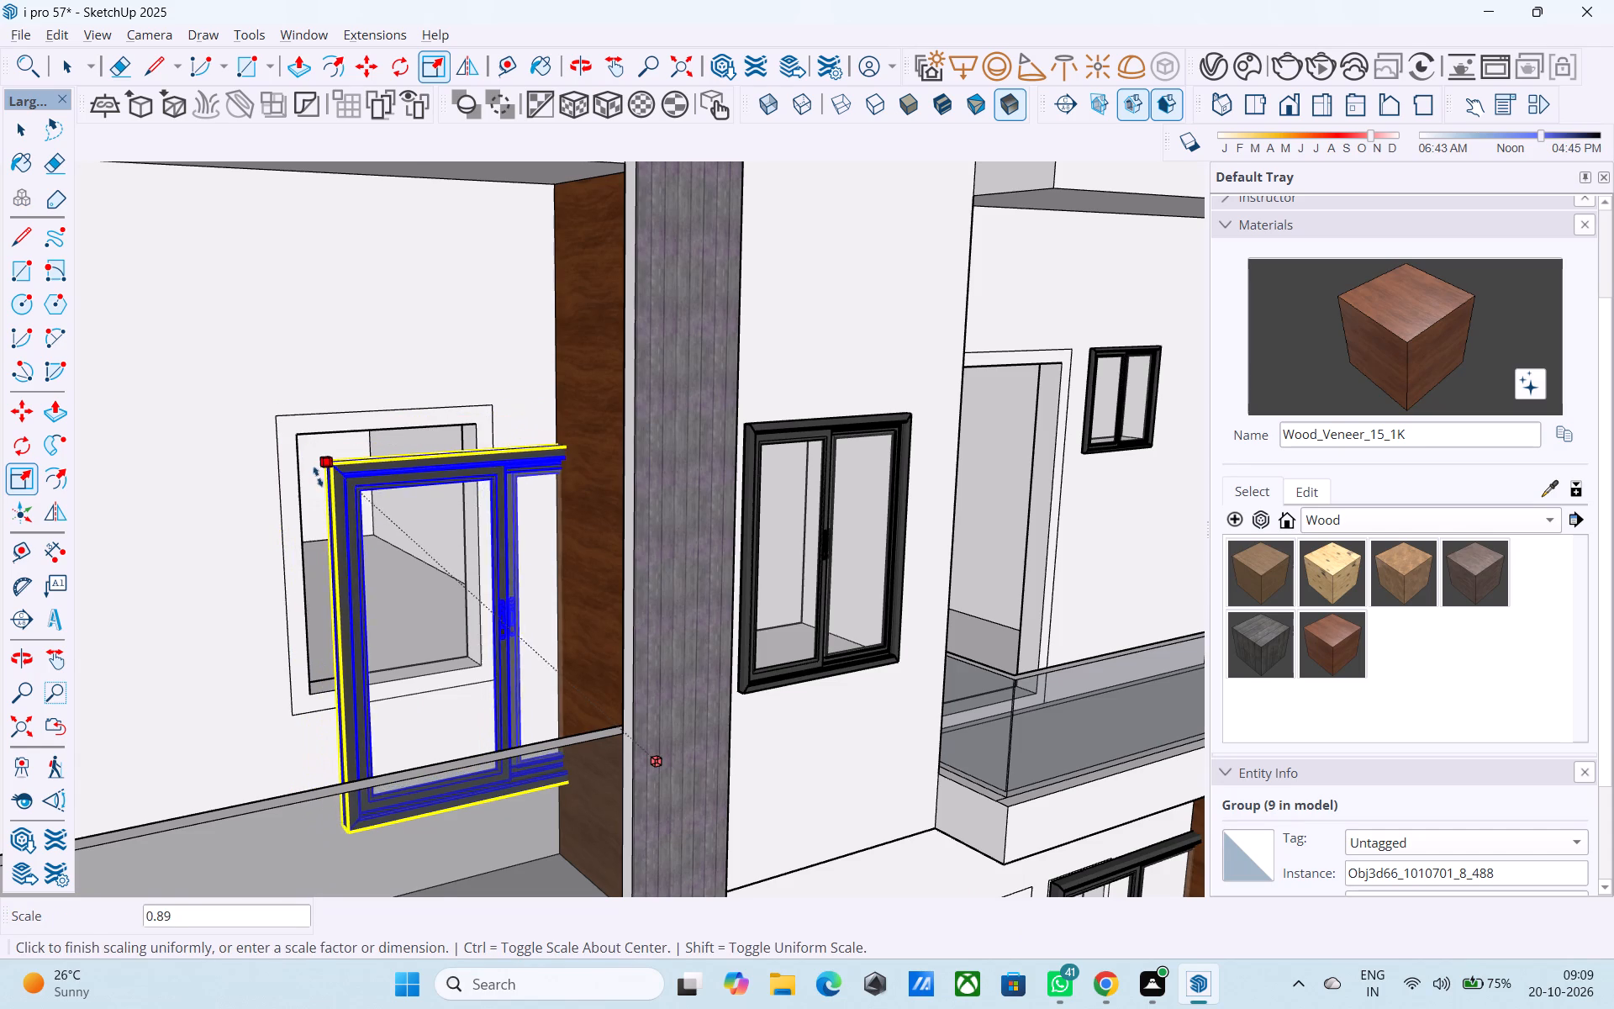
pyautogui.click(376, 560)
# Move the grey-clad balcony's window so its upper corner meets the upper corner of the opening's surround.
pyautogui.press('m')
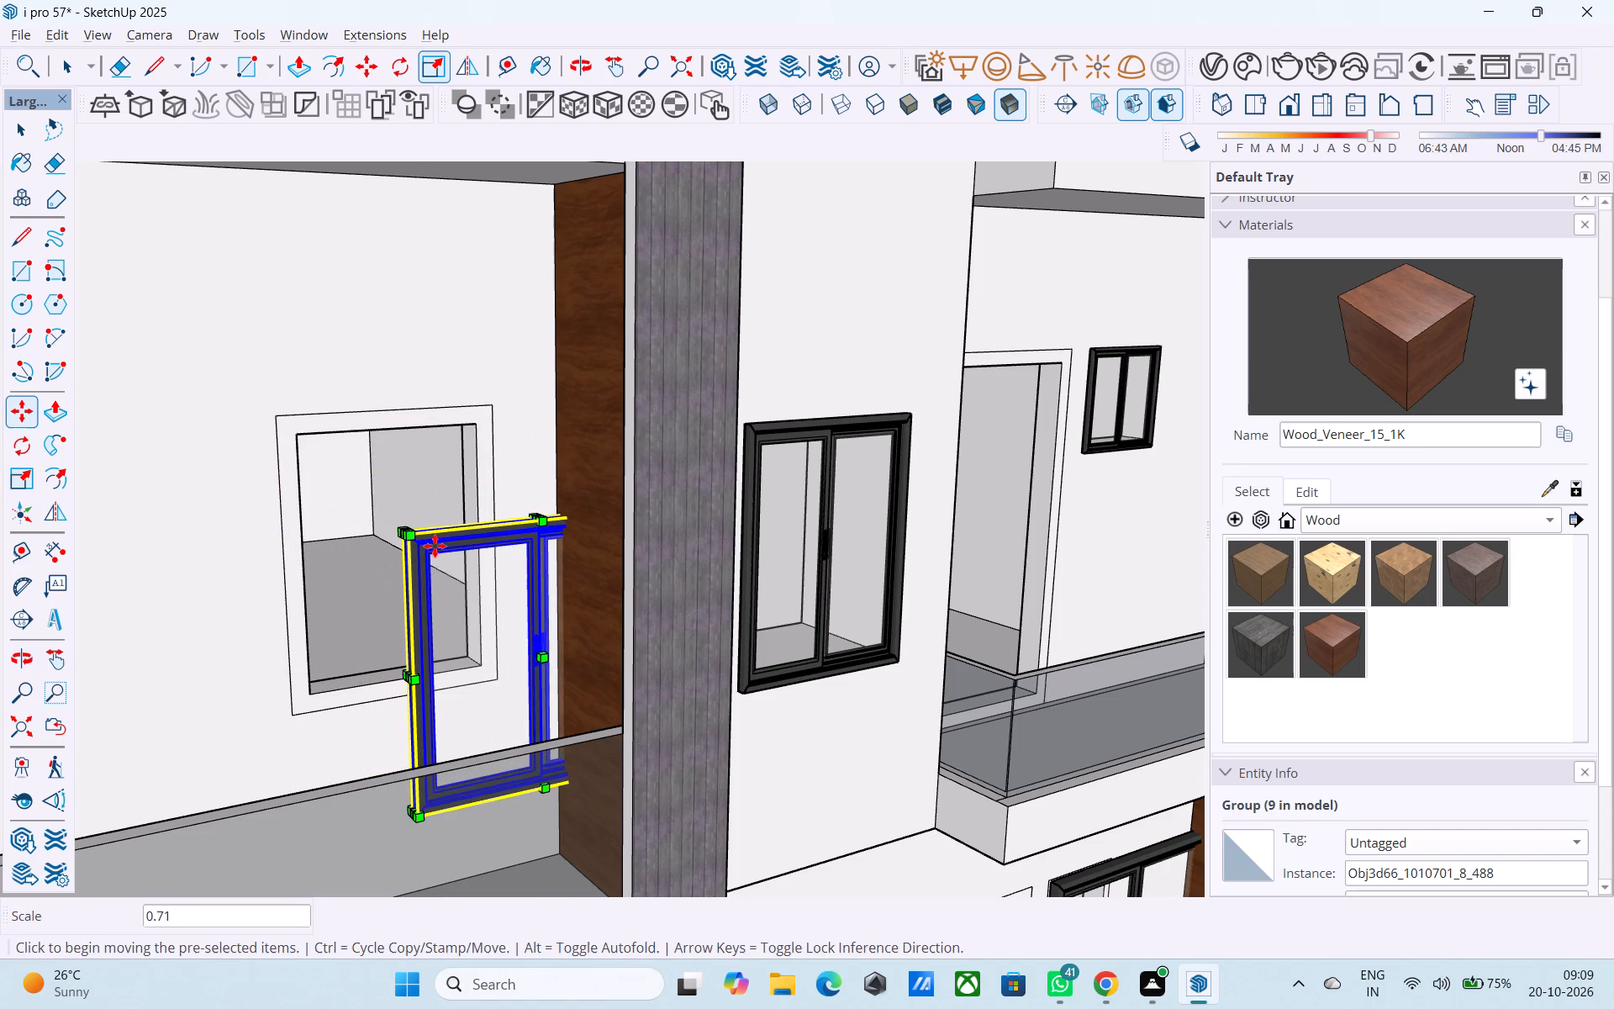
pyautogui.scroll(10, 435, 542)
pyautogui.click(364, 519)
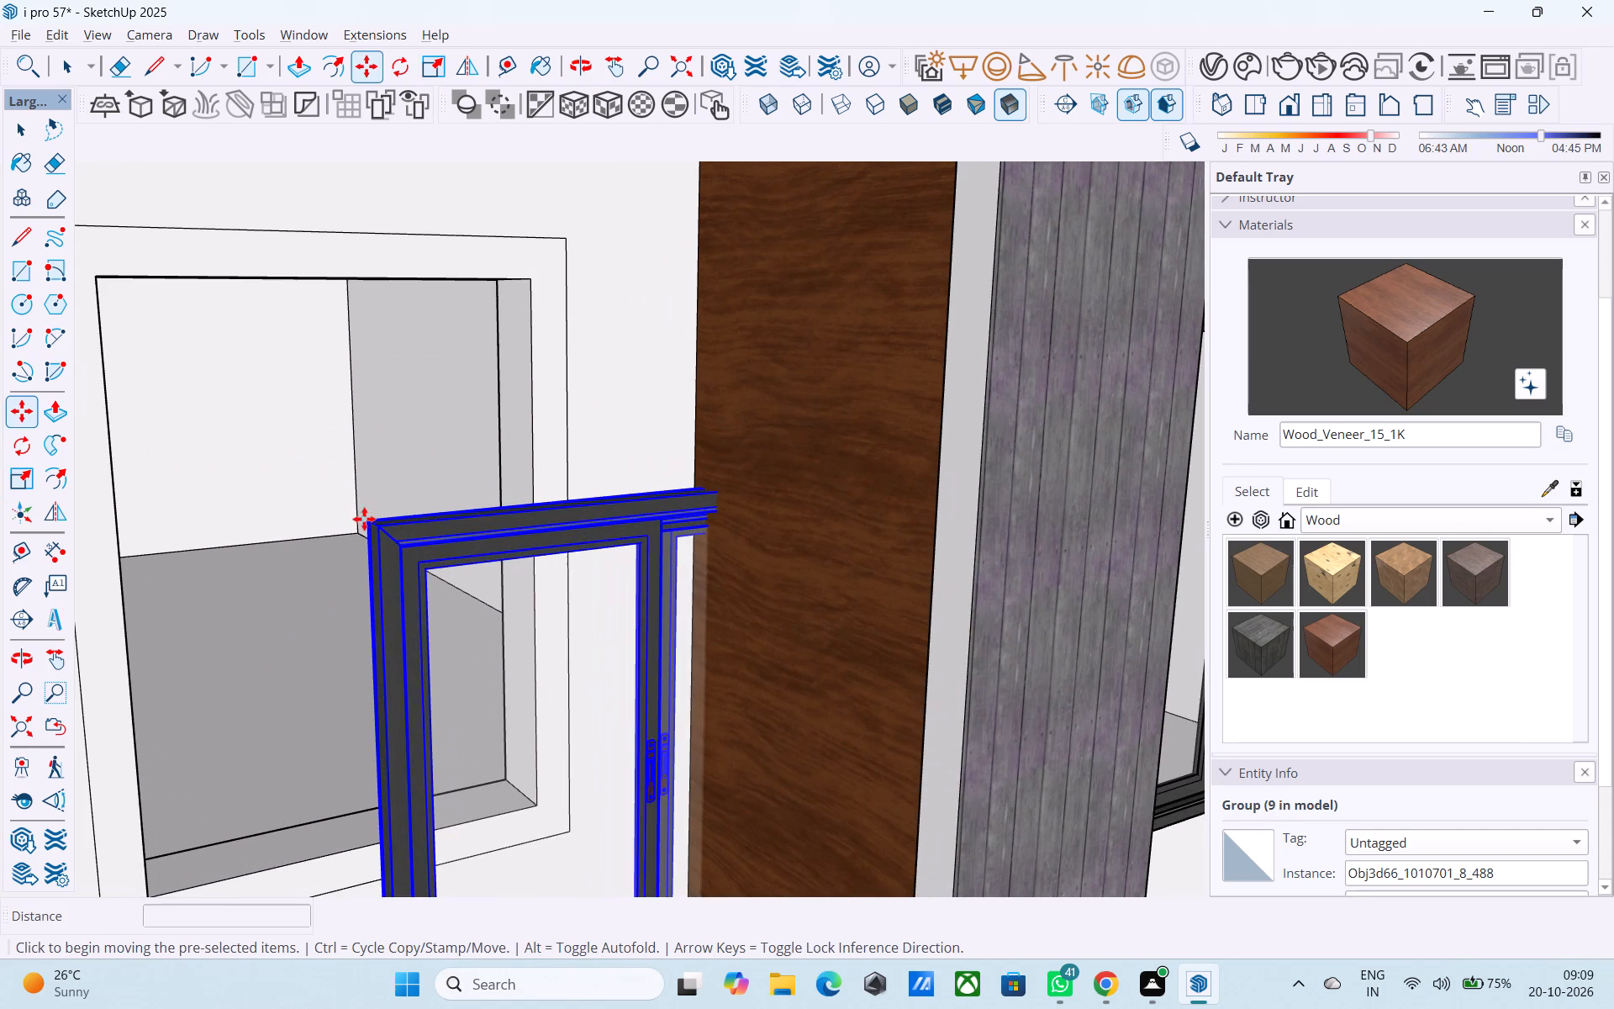
pyautogui.scroll(-5, 364, 517)
pyautogui.scroll(4, 277, 435)
pyautogui.click(277, 435)
# Scale the grey-clad balcony's window uniformly by about 0.77, and refine it to match the surround's width.
pyautogui.moveTo(353, 493); pyautogui.dragTo(287, 474, button='middle')
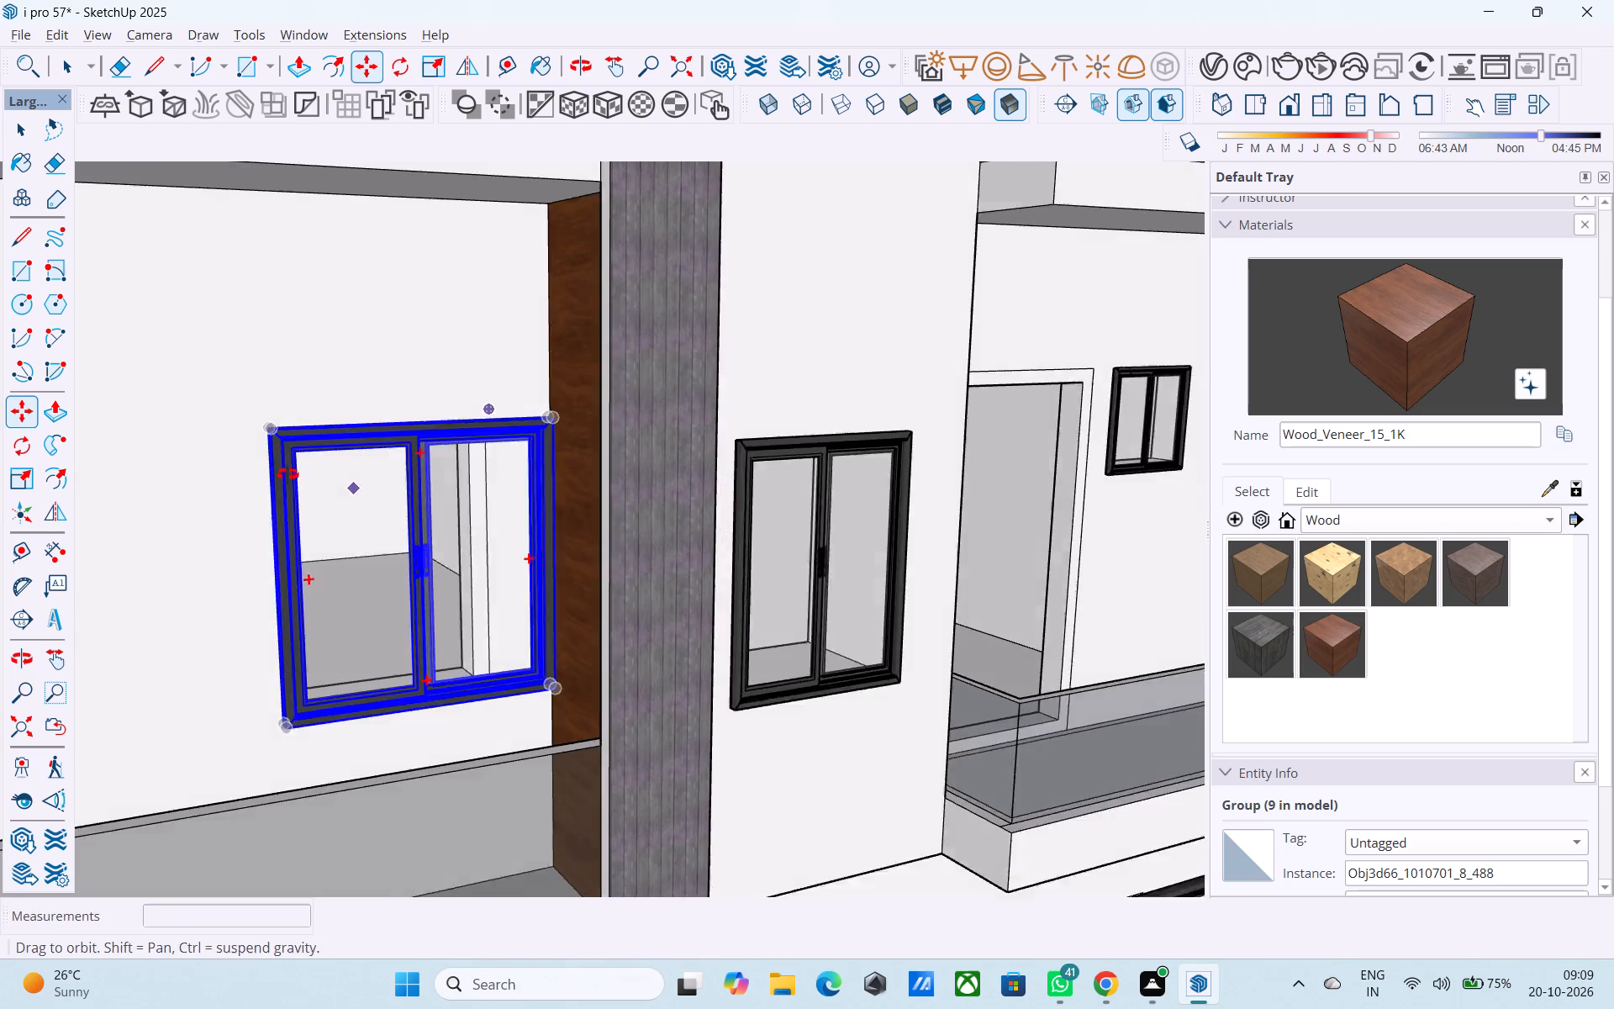
pyautogui.moveTo(287, 474); pyautogui.dragTo(245, 453, button='middle')
pyautogui.press('s')
pyautogui.scroll(7, 554, 722)
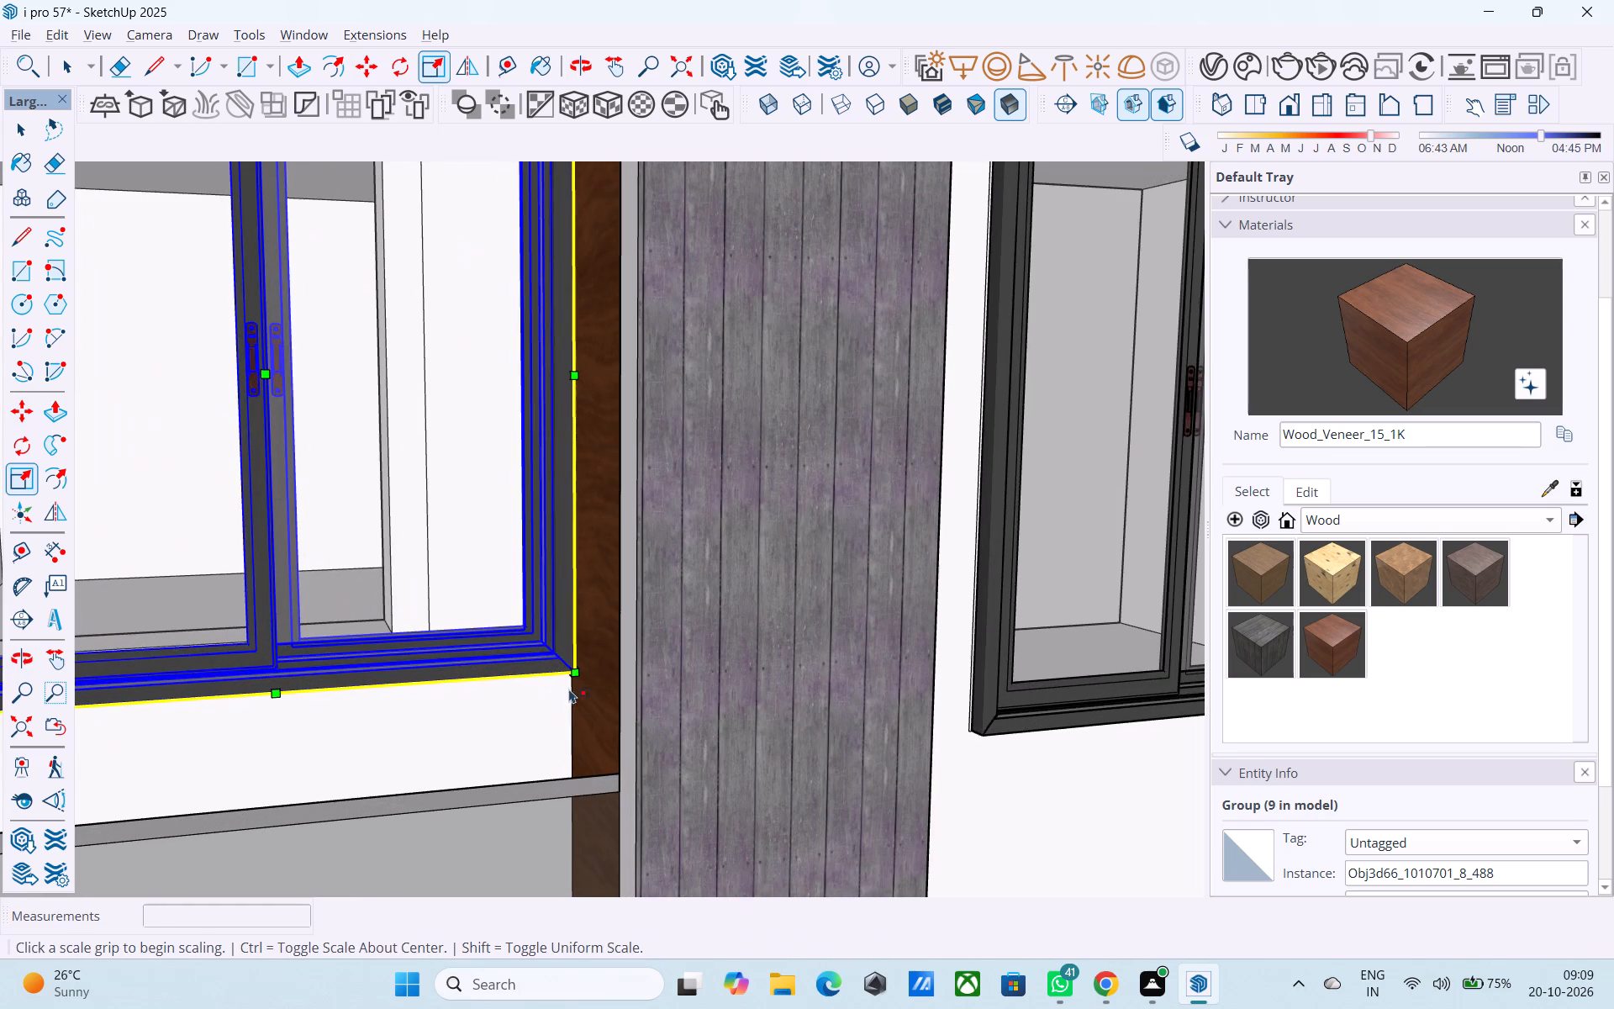
pyautogui.click(578, 670)
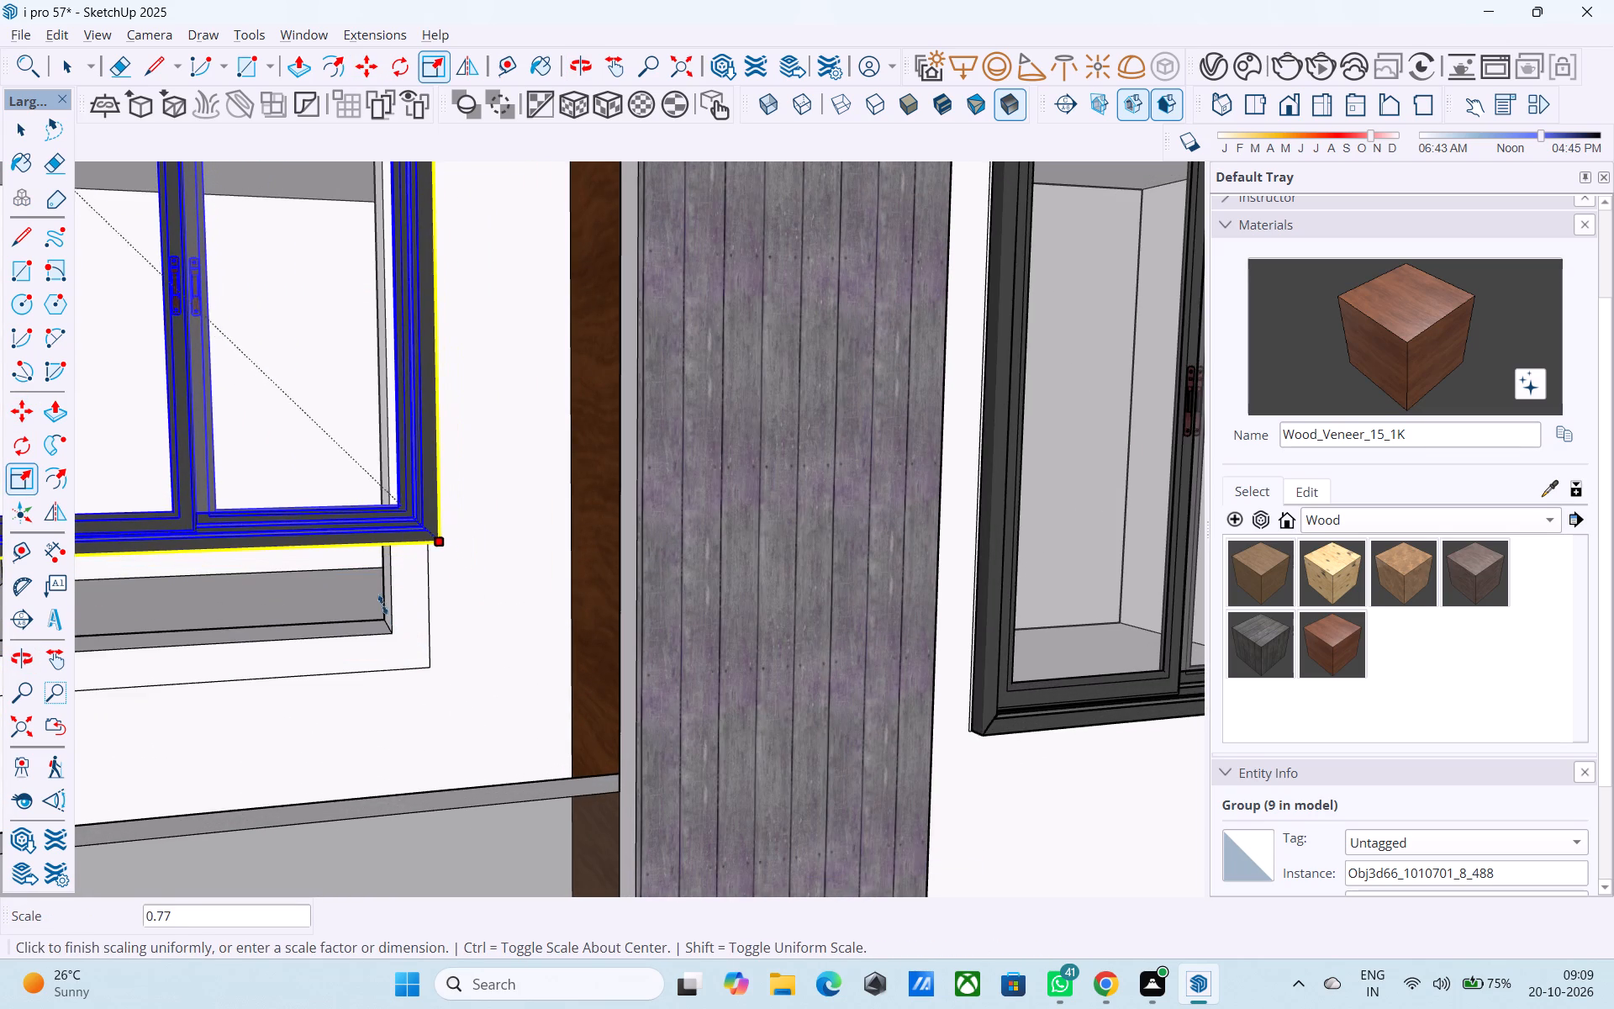
pyautogui.click(381, 603)
pyautogui.moveTo(435, 575); pyautogui.dragTo(364, 458, button='middle')
pyautogui.scroll(4, 470, 559)
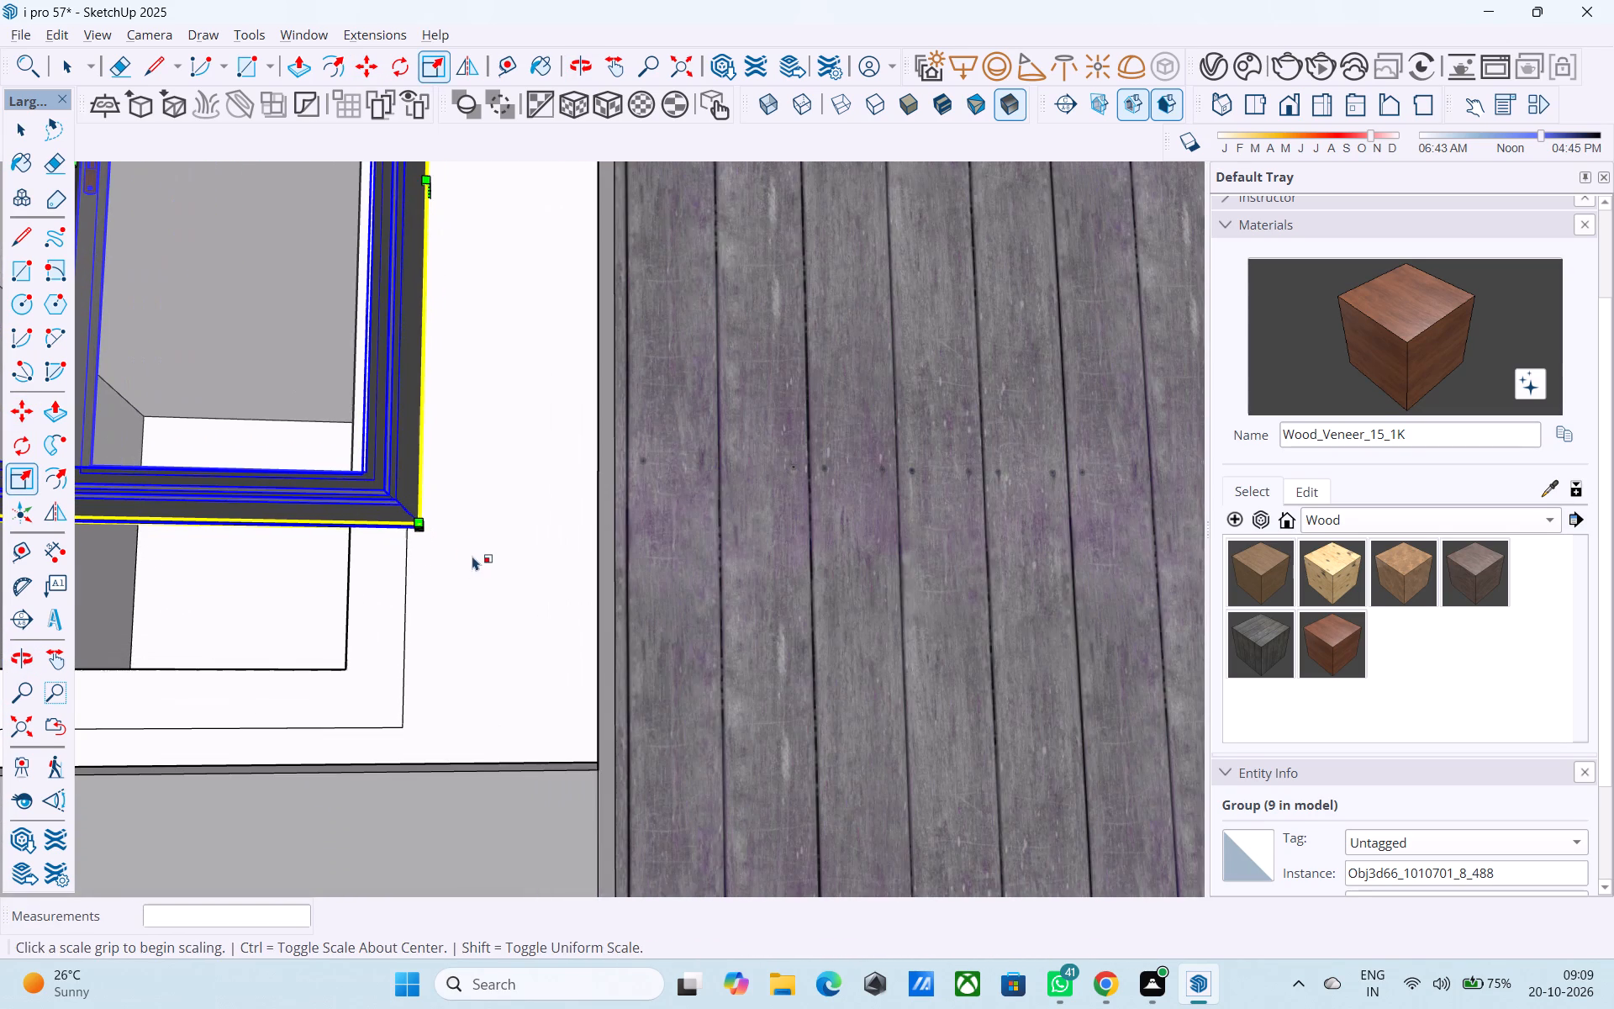
pyautogui.click(420, 519)
pyautogui.click(403, 508)
# Stretch the height of the grey-clad balcony's window down to the lower edge of the opening's surround.
pyautogui.scroll(-4, 628, 437)
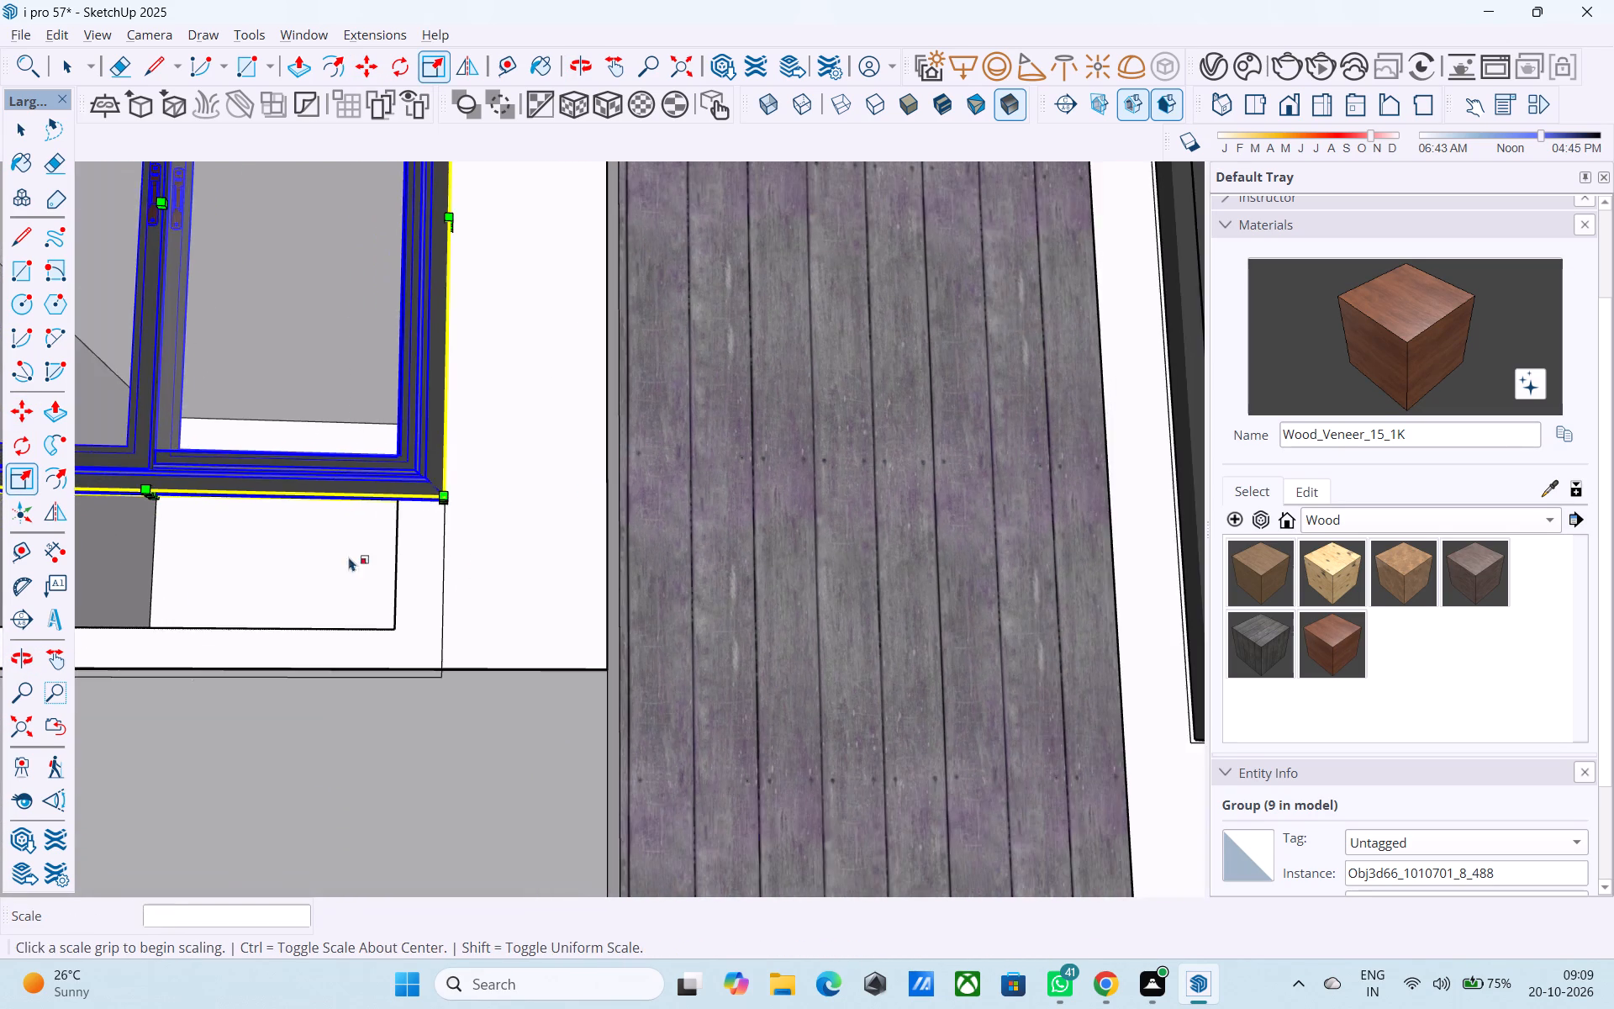
pyautogui.scroll(-9, 143, 597)
pyautogui.scroll(4, 266, 596)
pyautogui.press('s')
pyautogui.moveTo(250, 586); pyautogui.dragTo(268, 518, button='middle')
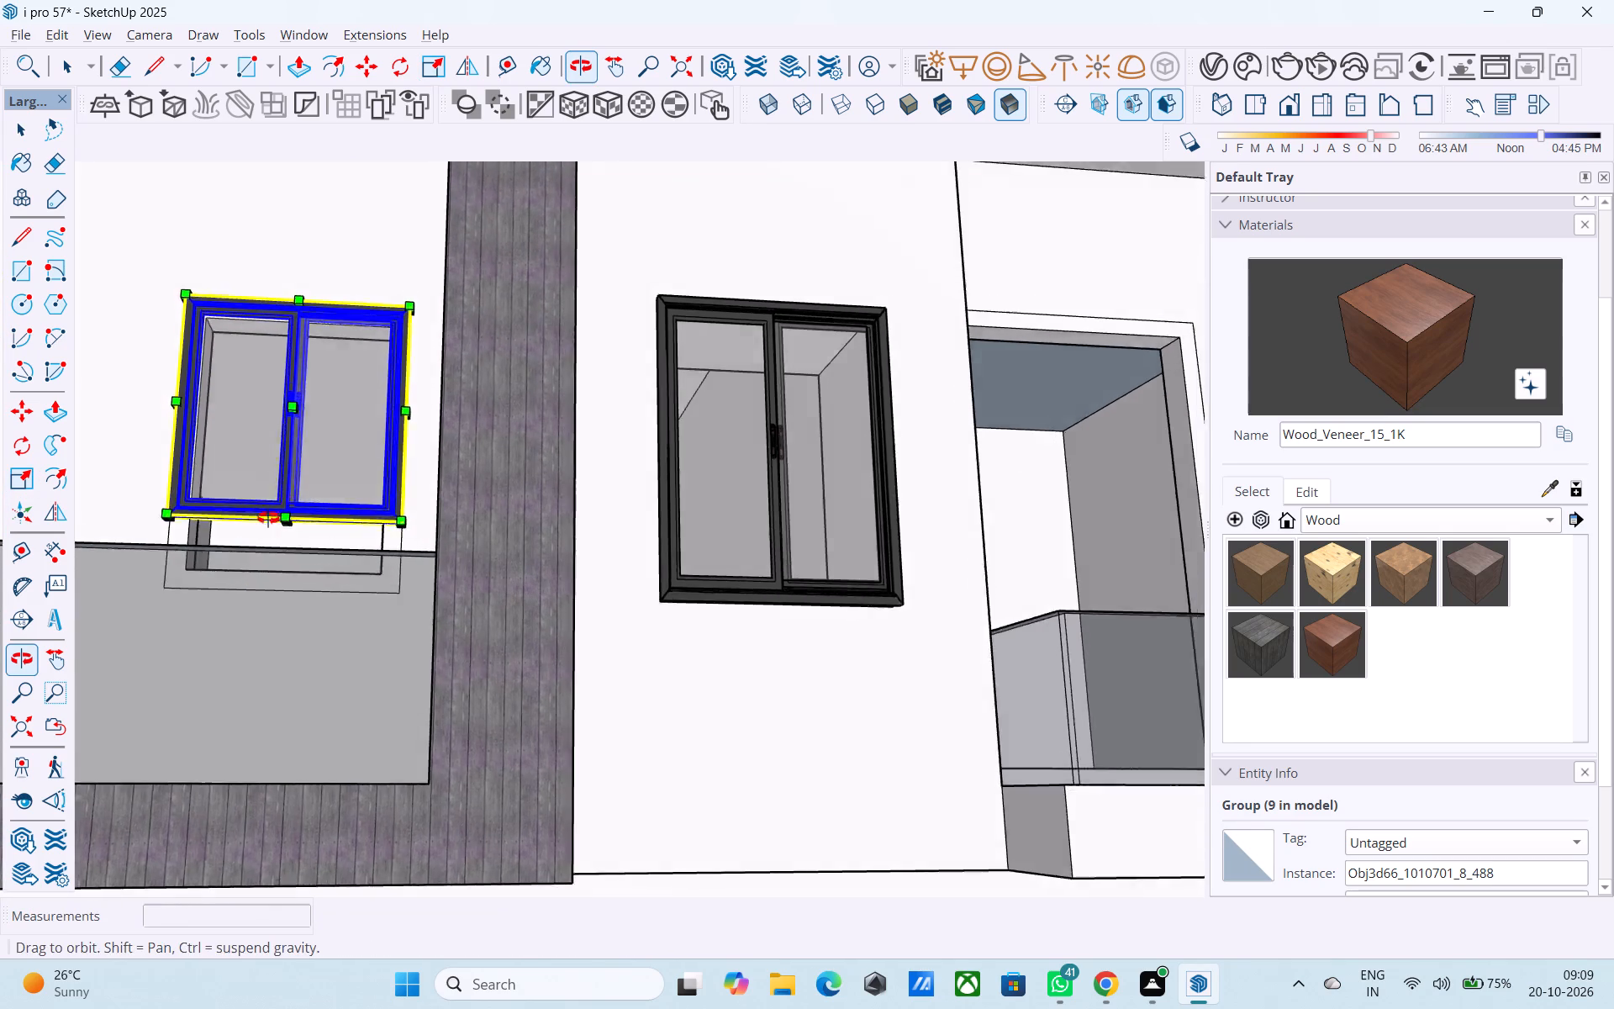
pyautogui.moveTo(268, 518); pyautogui.dragTo(275, 508, button='middle')
pyautogui.scroll(7, 275, 508)
pyautogui.moveTo(272, 536); pyautogui.dragTo(262, 607, button='middle')
pyautogui.scroll(5, 267, 595)
pyautogui.scroll(-4, 275, 577)
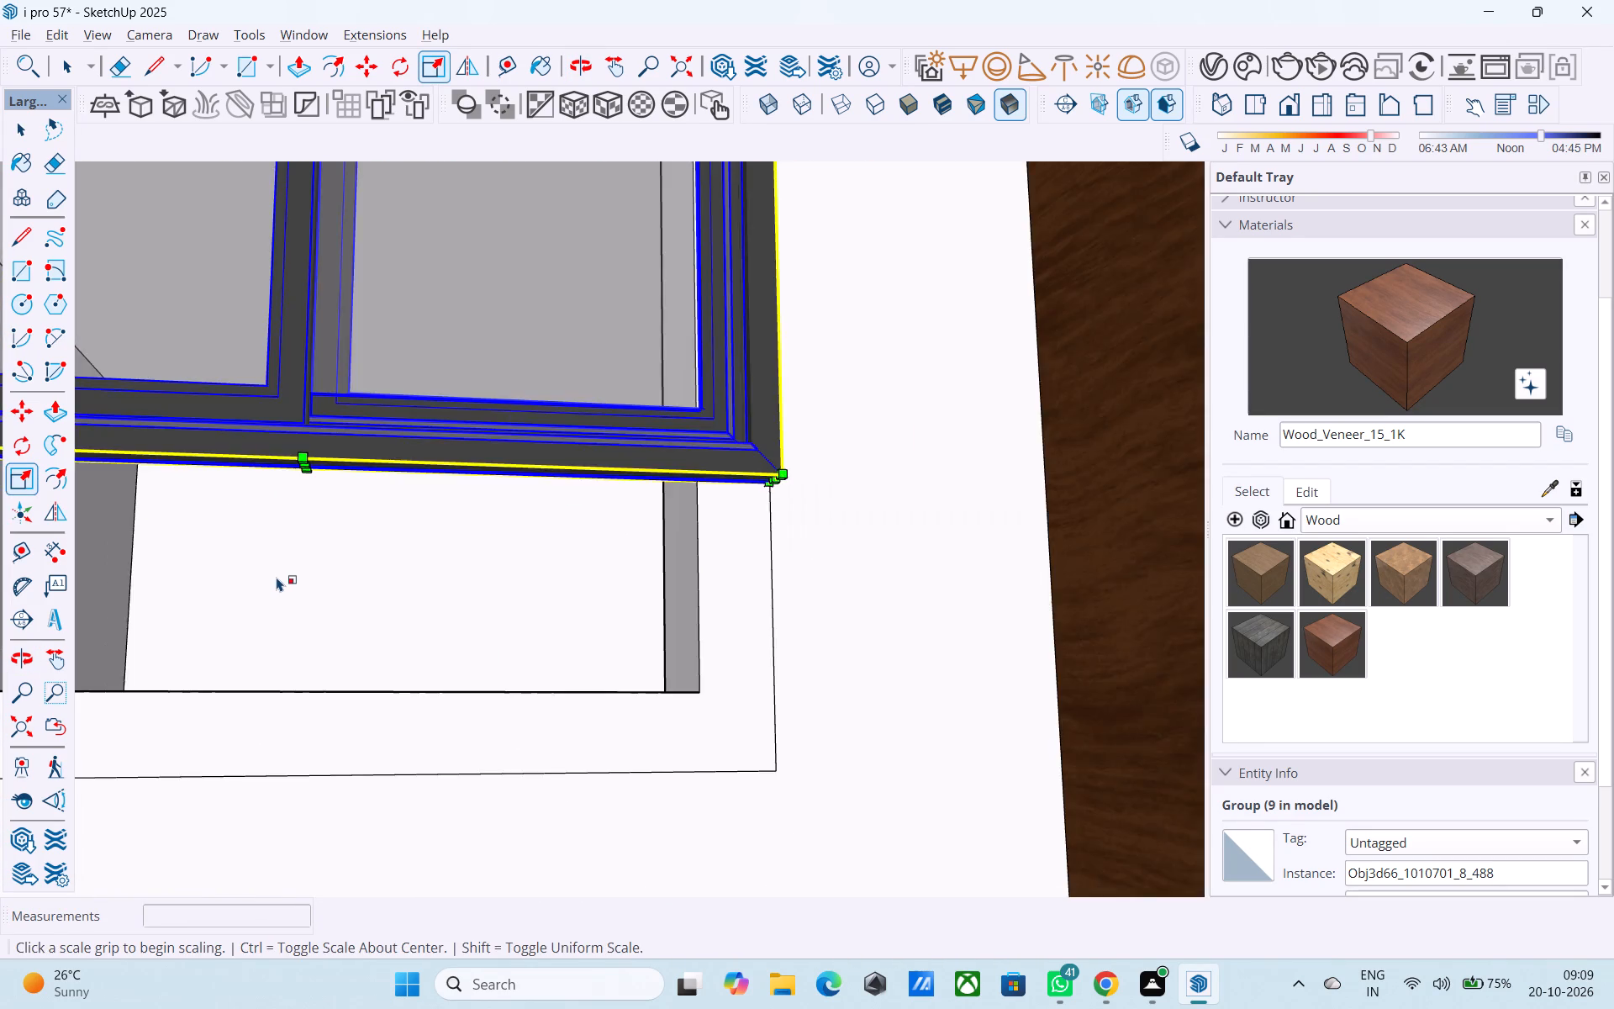
pyautogui.moveTo(278, 577); pyautogui.dragTo(370, 574, button='middle')
pyautogui.scroll(-4, 367, 546)
pyautogui.keyDown('shift'); pyautogui.moveTo(568, 575); pyautogui.dragTo(747, 647, button='middle'); pyautogui.keyUp('shift')
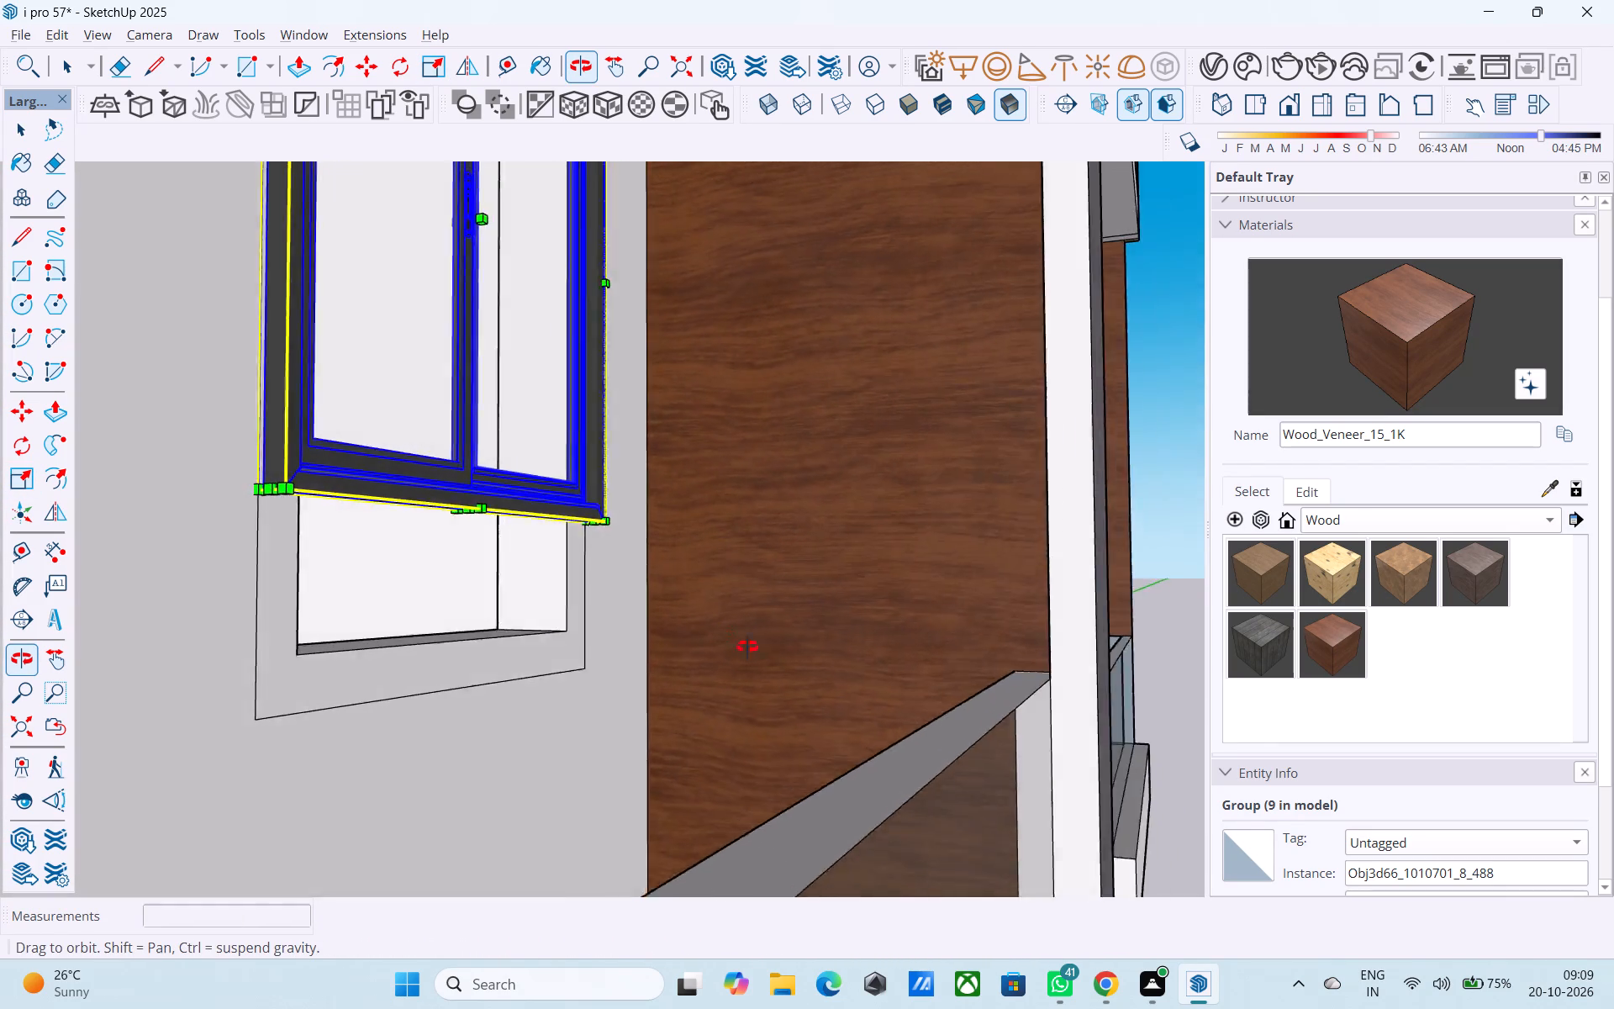
pyautogui.keyDown('shift'); pyautogui.moveTo(747, 647); pyautogui.dragTo(756, 654, button='middle'); pyautogui.keyUp('shift')
pyautogui.scroll(4, 476, 545)
pyautogui.click(435, 466)
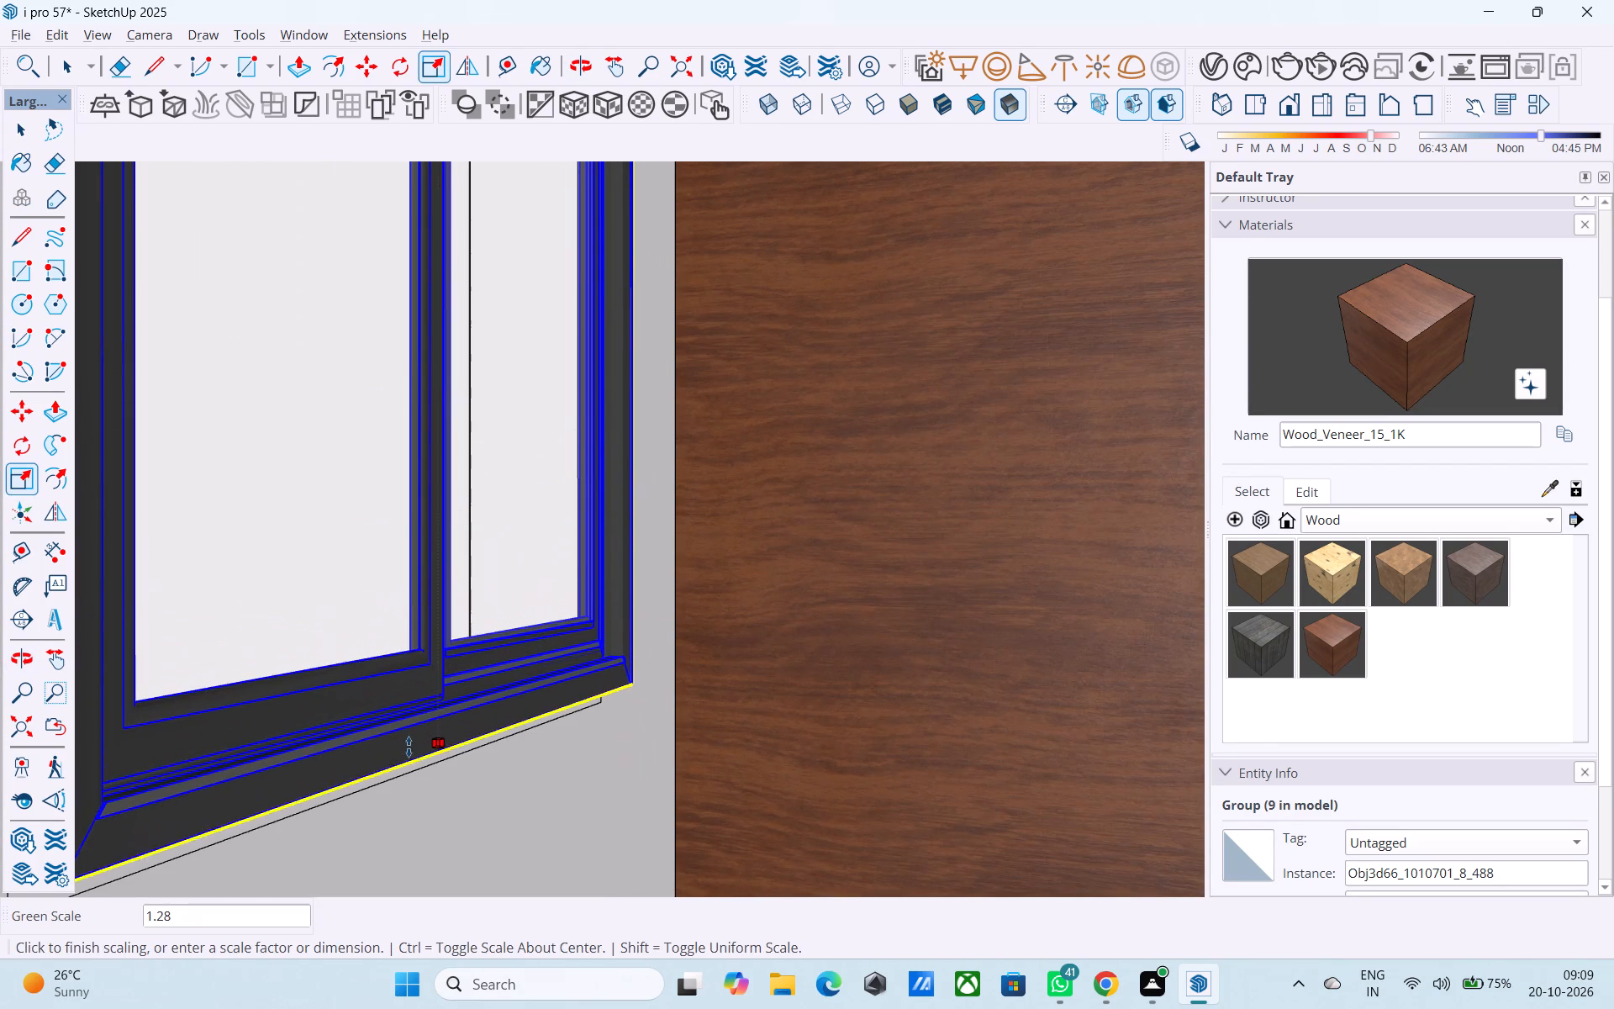
pyautogui.click(406, 769)
pyautogui.moveTo(457, 686); pyautogui.dragTo(389, 723, button='middle')
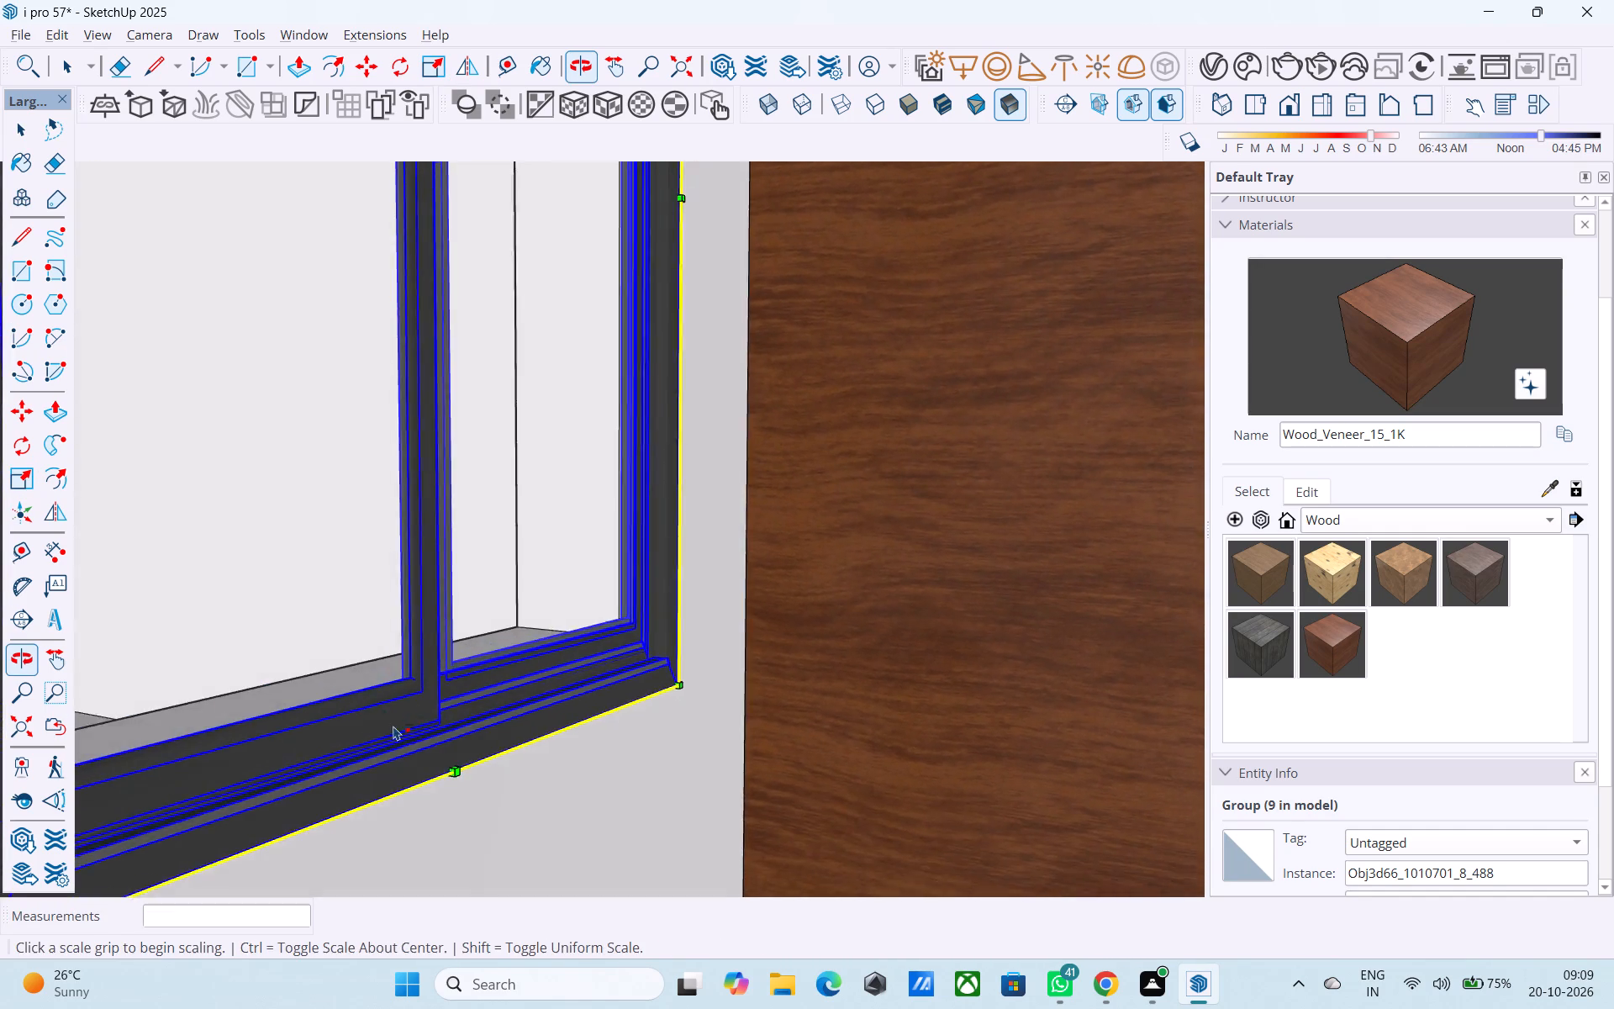
# Scale the ground-floor window before the large doorway uniformly from its lower corner to match its small opening's width.
pyautogui.scroll(-15, 478, 671)
pyautogui.moveTo(692, 648); pyautogui.dragTo(285, 732, button='middle')
pyautogui.scroll(-9, 380, 420)
pyautogui.moveTo(480, 479); pyautogui.dragTo(450, 411, button='middle')
pyautogui.scroll(2, 681, 568)
pyautogui.scroll(-5, 511, 531)
pyautogui.moveTo(523, 565); pyautogui.dragTo(624, 731, button='middle')
pyautogui.scroll(5, 624, 730)
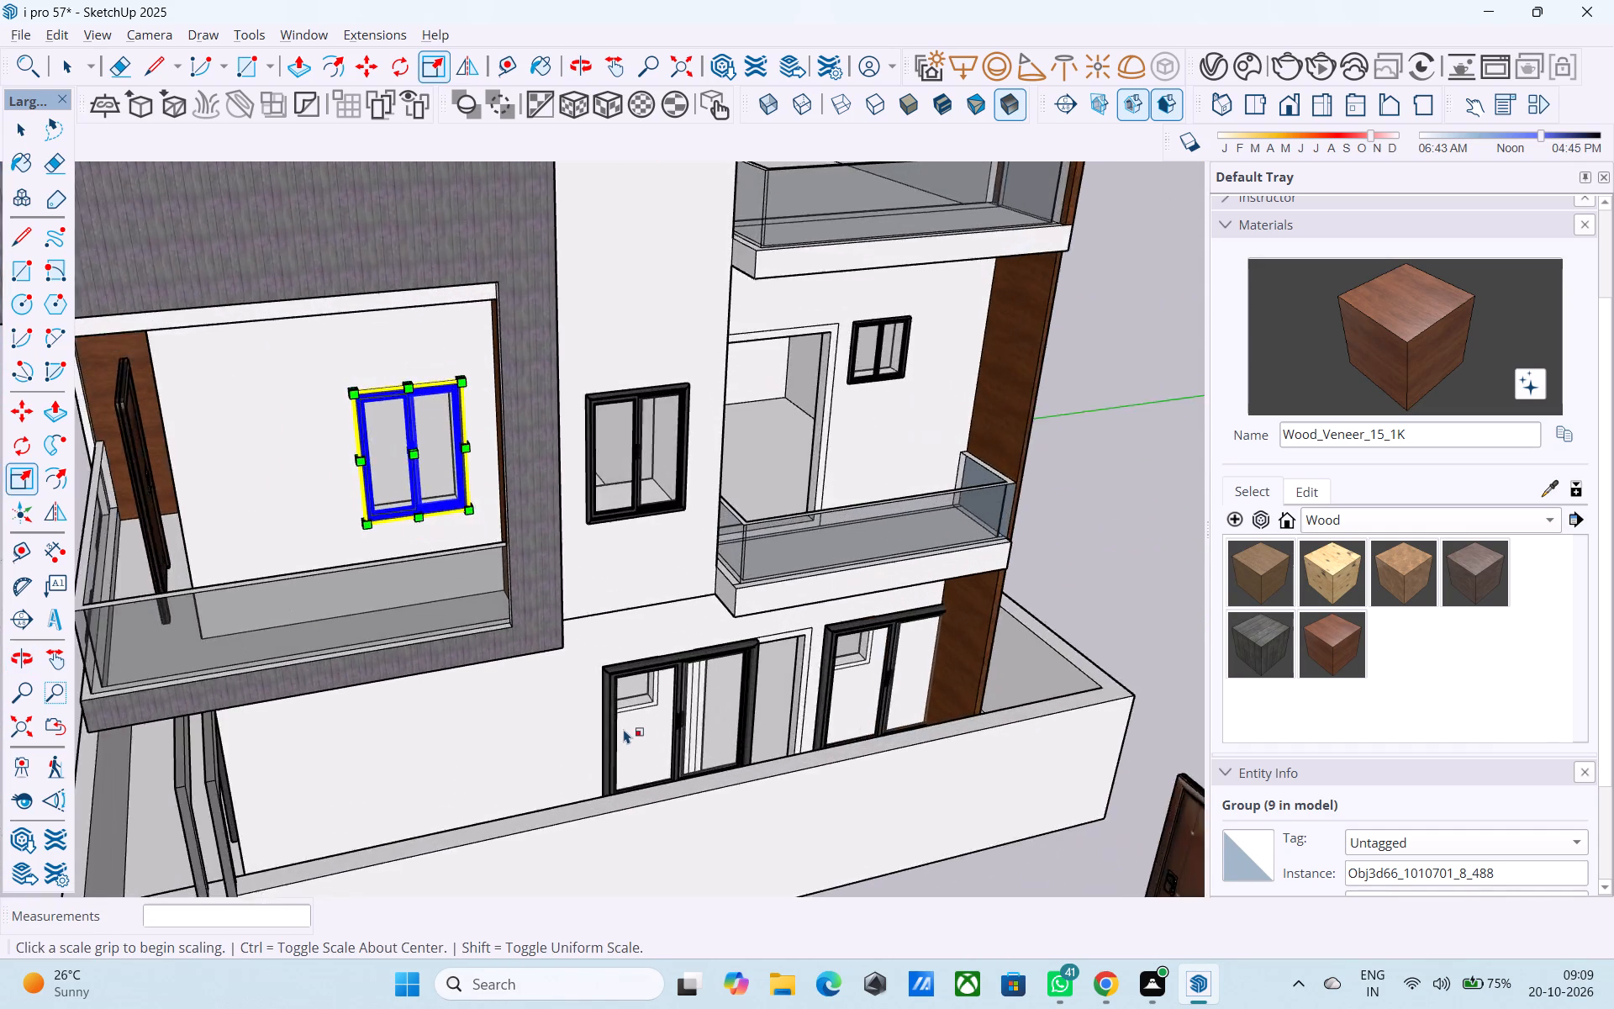
pyautogui.scroll(3, 624, 729)
pyautogui.press('space')
pyautogui.click(614, 632)
pyautogui.moveTo(635, 657); pyautogui.dragTo(556, 594, button='middle')
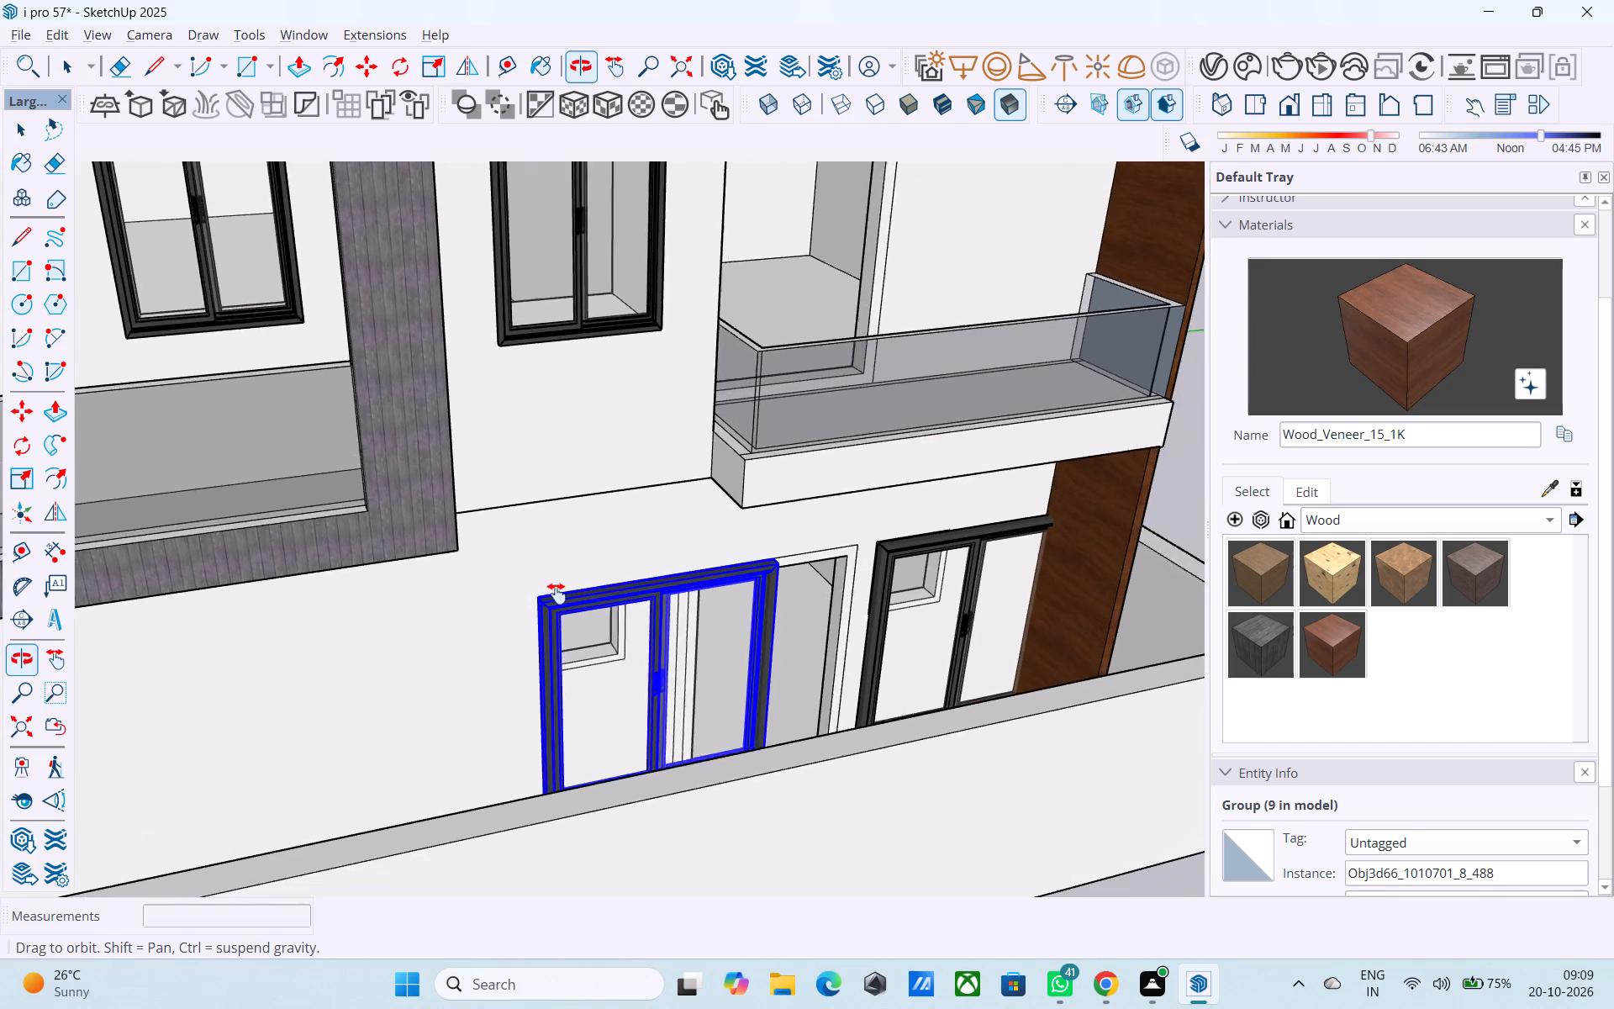
pyautogui.moveTo(556, 594); pyautogui.dragTo(536, 563, button='middle')
pyautogui.press('s')
pyautogui.moveTo(671, 737); pyautogui.dragTo(748, 842, button='middle')
pyautogui.scroll(6, 704, 653)
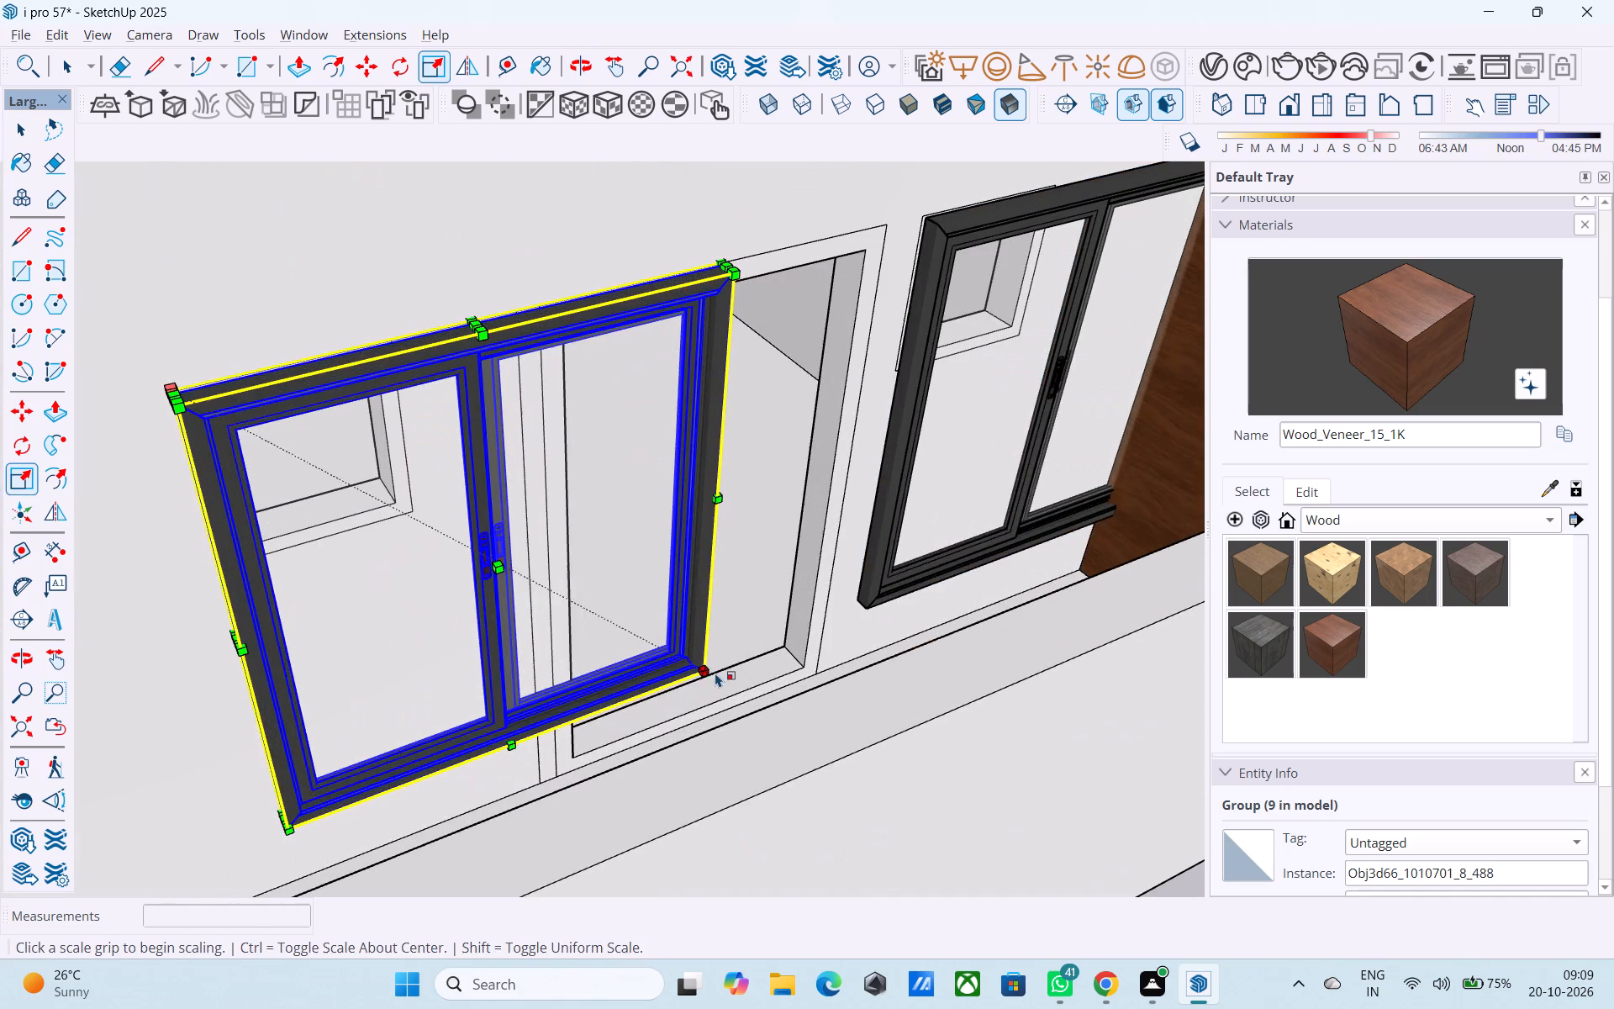
pyautogui.scroll(5, 712, 670)
pyautogui.click(703, 671)
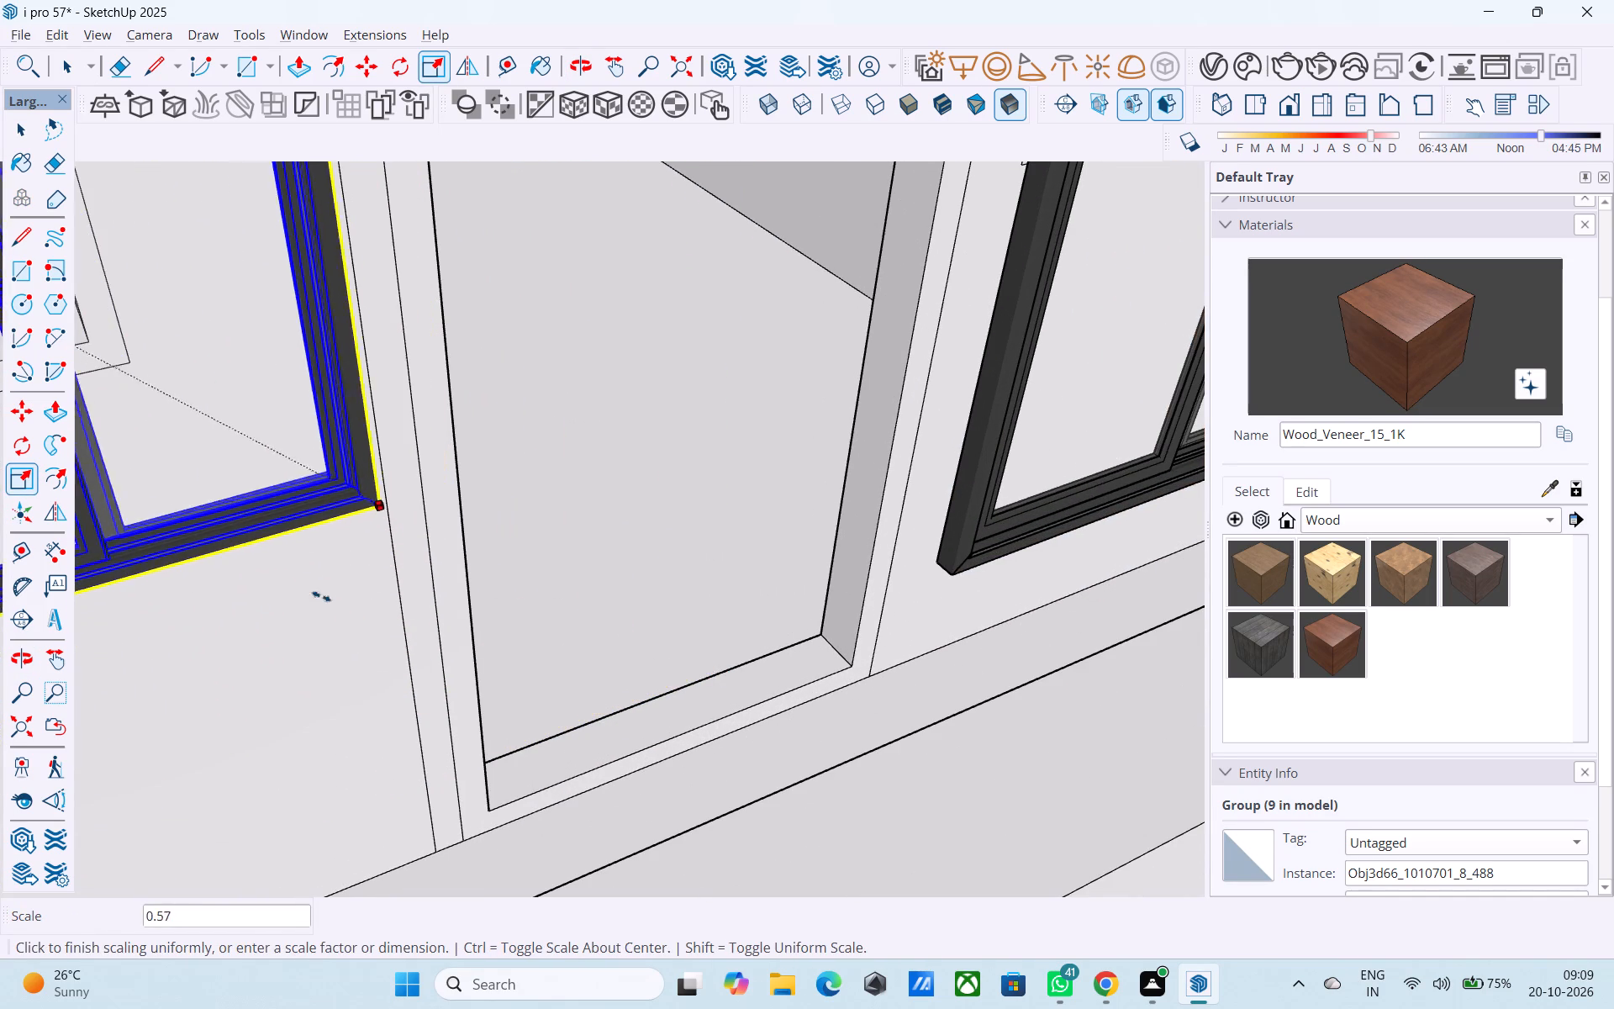
pyautogui.click(132, 385)
# Scale that ground-floor window's height at its bottom edge by about 0.97 to match the surround's lower edge.
pyautogui.scroll(-10, 553, 427)
pyautogui.moveTo(762, 626); pyautogui.dragTo(609, 508, button='middle')
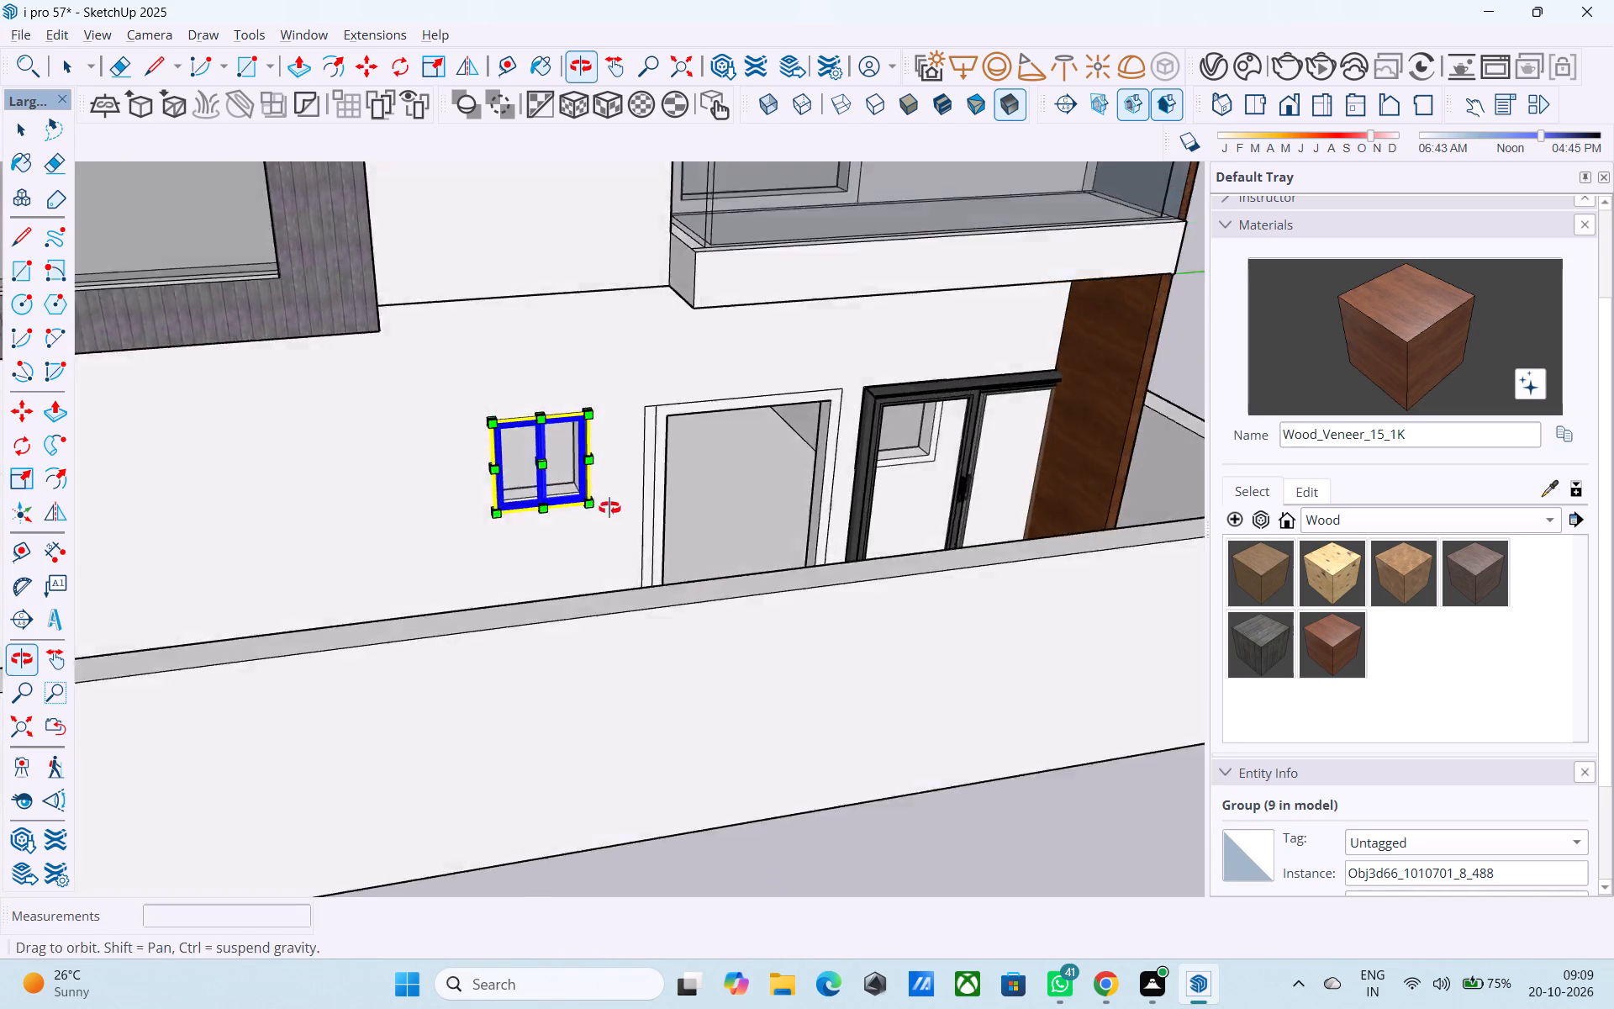
pyautogui.moveTo(609, 508); pyautogui.dragTo(613, 511, button='middle')
pyautogui.scroll(14, 588, 489)
pyautogui.moveTo(546, 554); pyautogui.dragTo(519, 536, button='middle')
pyautogui.scroll(7, 514, 538)
pyautogui.moveTo(488, 561); pyautogui.dragTo(597, 544, button='middle')
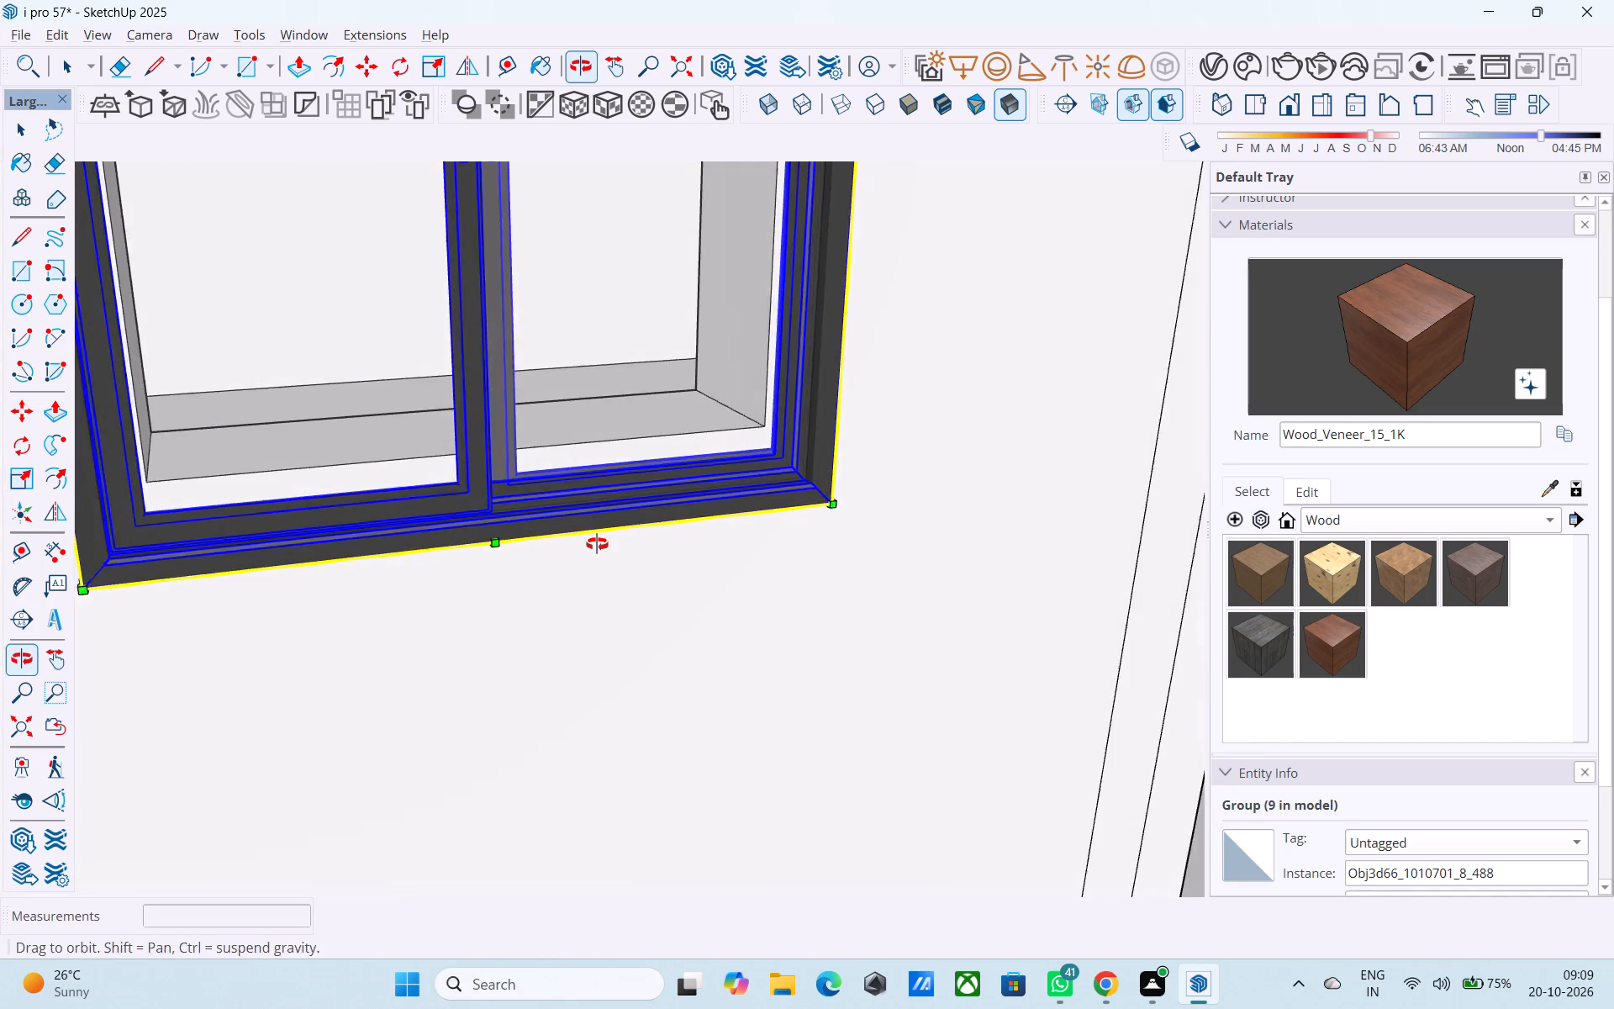
pyautogui.moveTo(597, 544); pyautogui.dragTo(597, 545, button='middle')
pyautogui.scroll(5, 588, 547)
pyautogui.moveTo(433, 609); pyautogui.dragTo(652, 391, button='middle')
pyautogui.scroll(3, 458, 562)
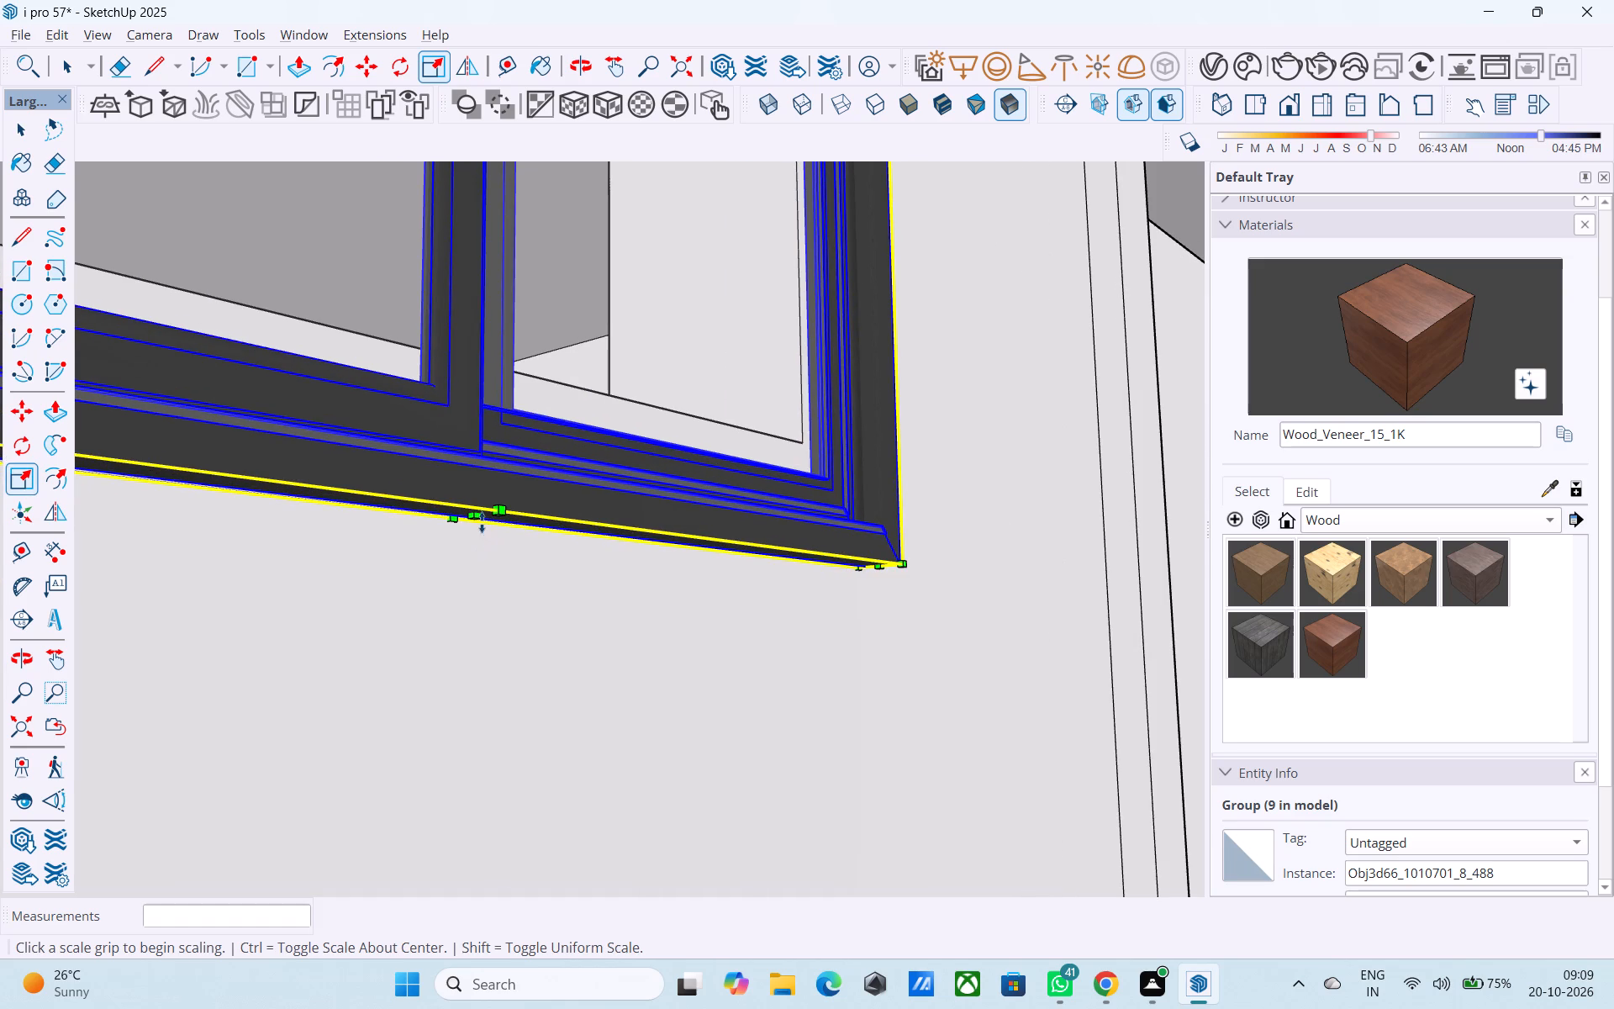
pyautogui.click(479, 520)
pyautogui.click(451, 471)
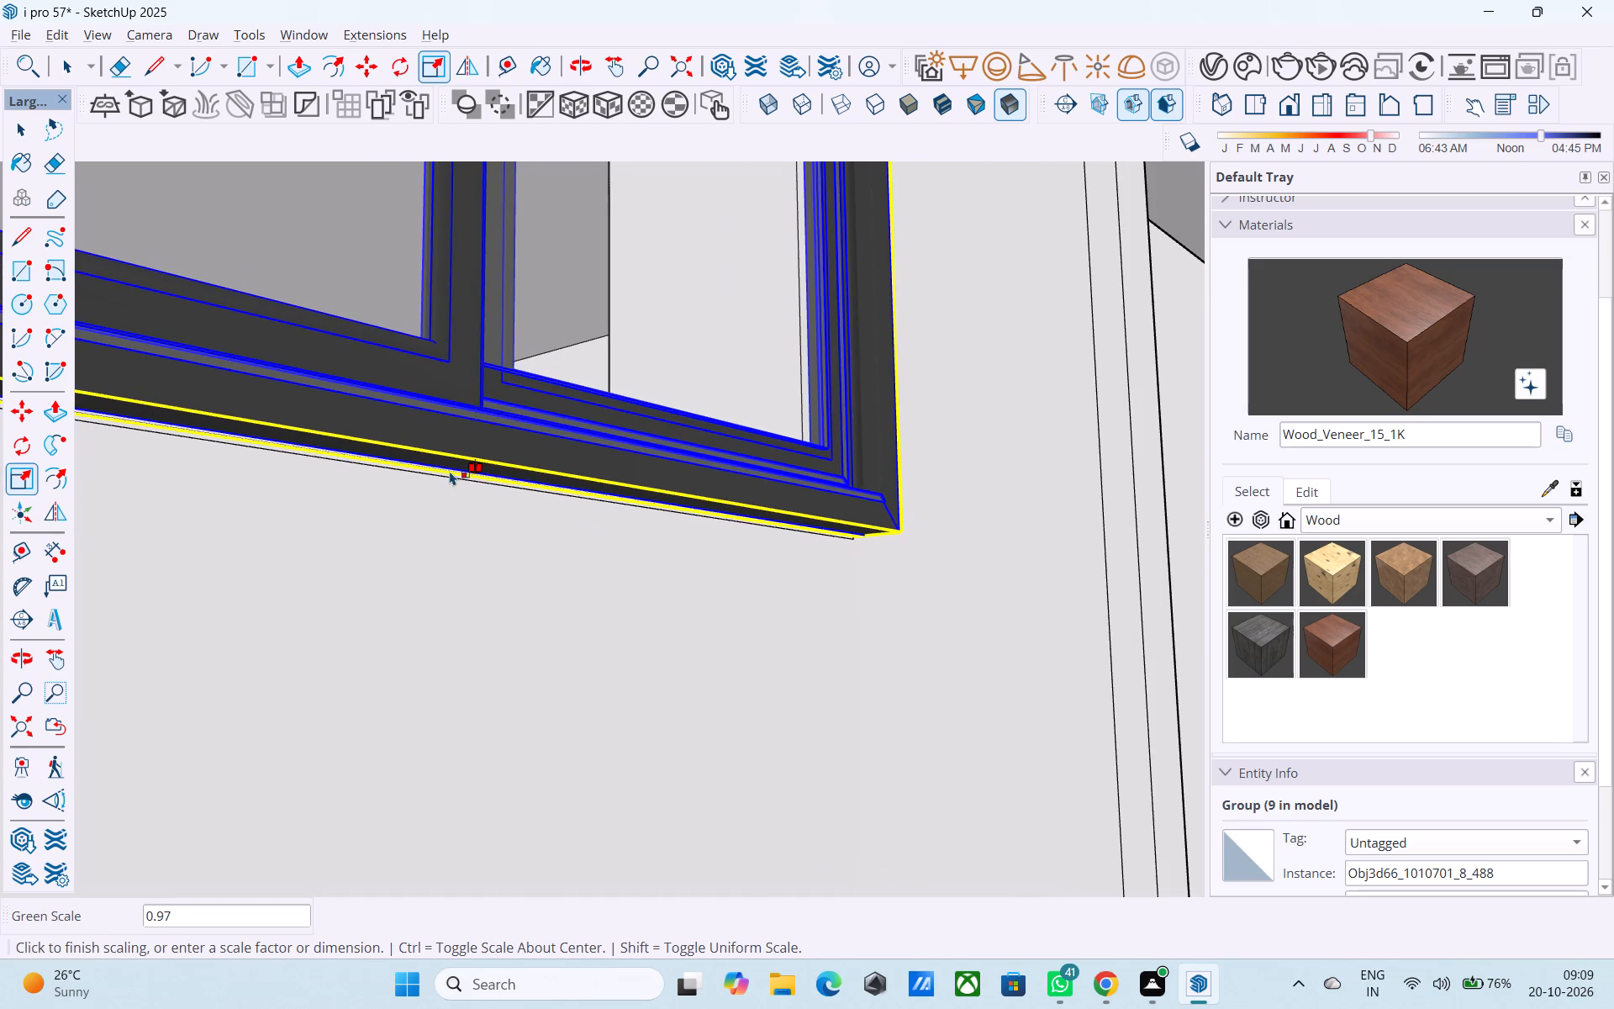
# Scale the ground-floor window between the doorway and the wood-clad wall uniformly by about 0.35 to match its opening.
pyautogui.moveTo(533, 586); pyautogui.dragTo(412, 662, button='middle')
pyautogui.scroll(-20, 411, 662)
pyautogui.scroll(-4, 411, 662)
pyautogui.moveTo(408, 675); pyautogui.dragTo(368, 681, button='middle')
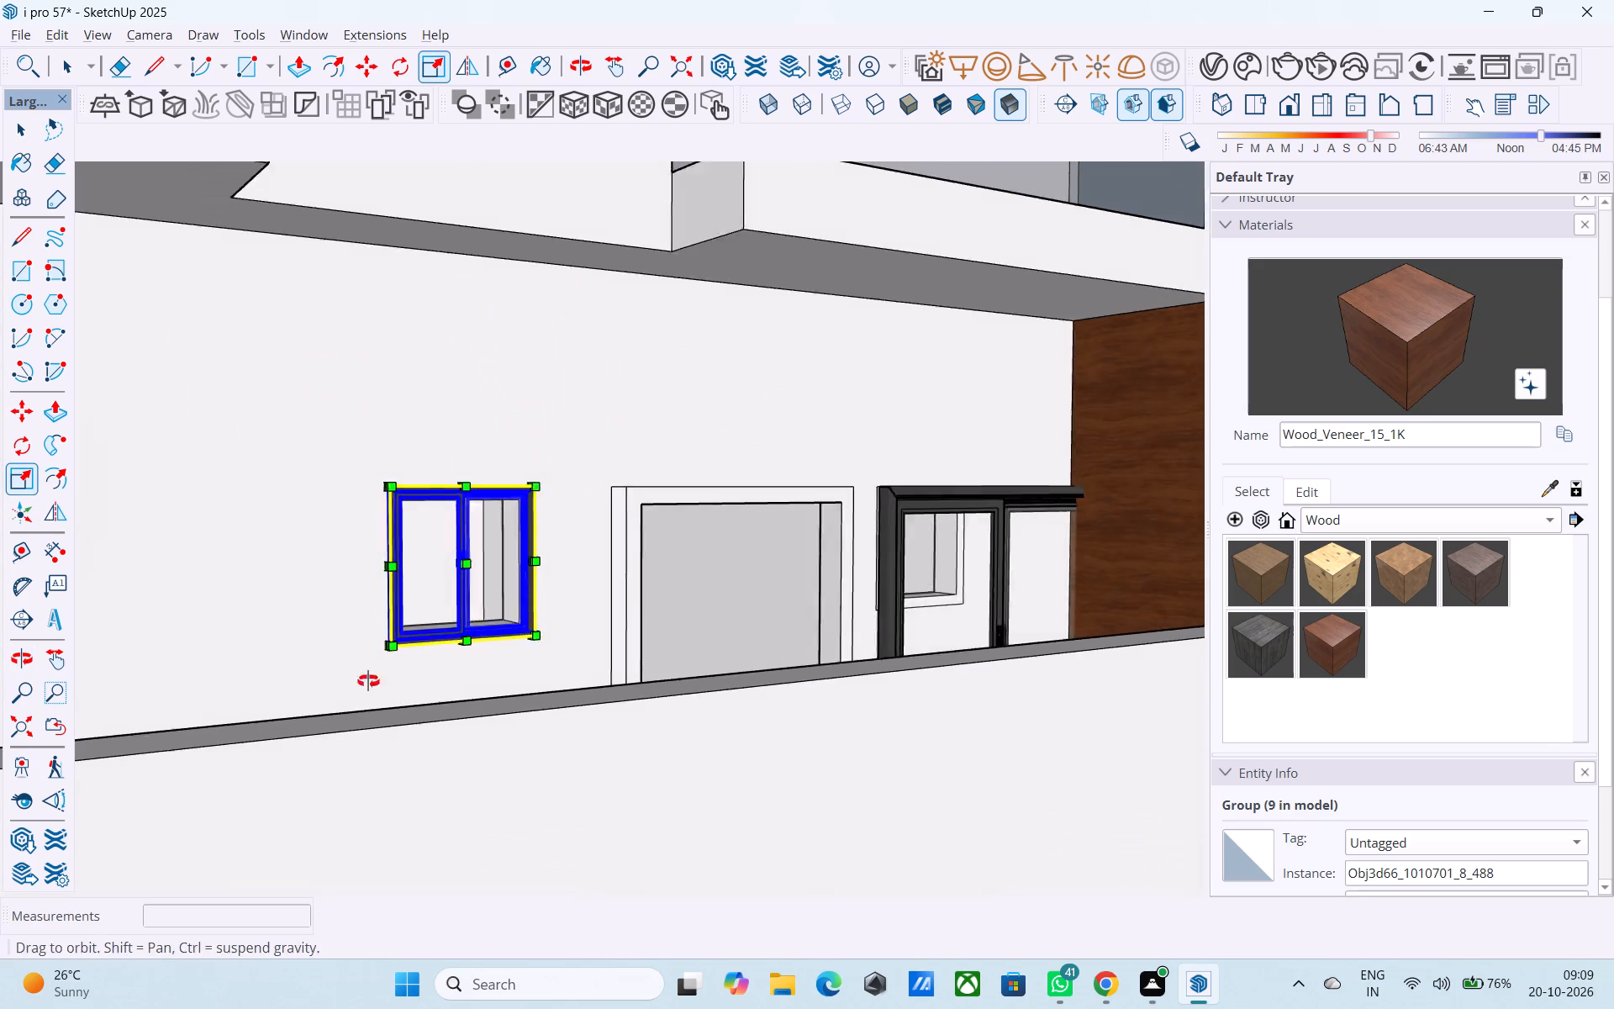
pyautogui.moveTo(368, 681); pyautogui.dragTo(161, 721, button='middle')
pyautogui.scroll(-5, 134, 637)
pyautogui.scroll(-5, 516, 488)
pyautogui.scroll(5, 776, 530)
pyautogui.scroll(3, 700, 558)
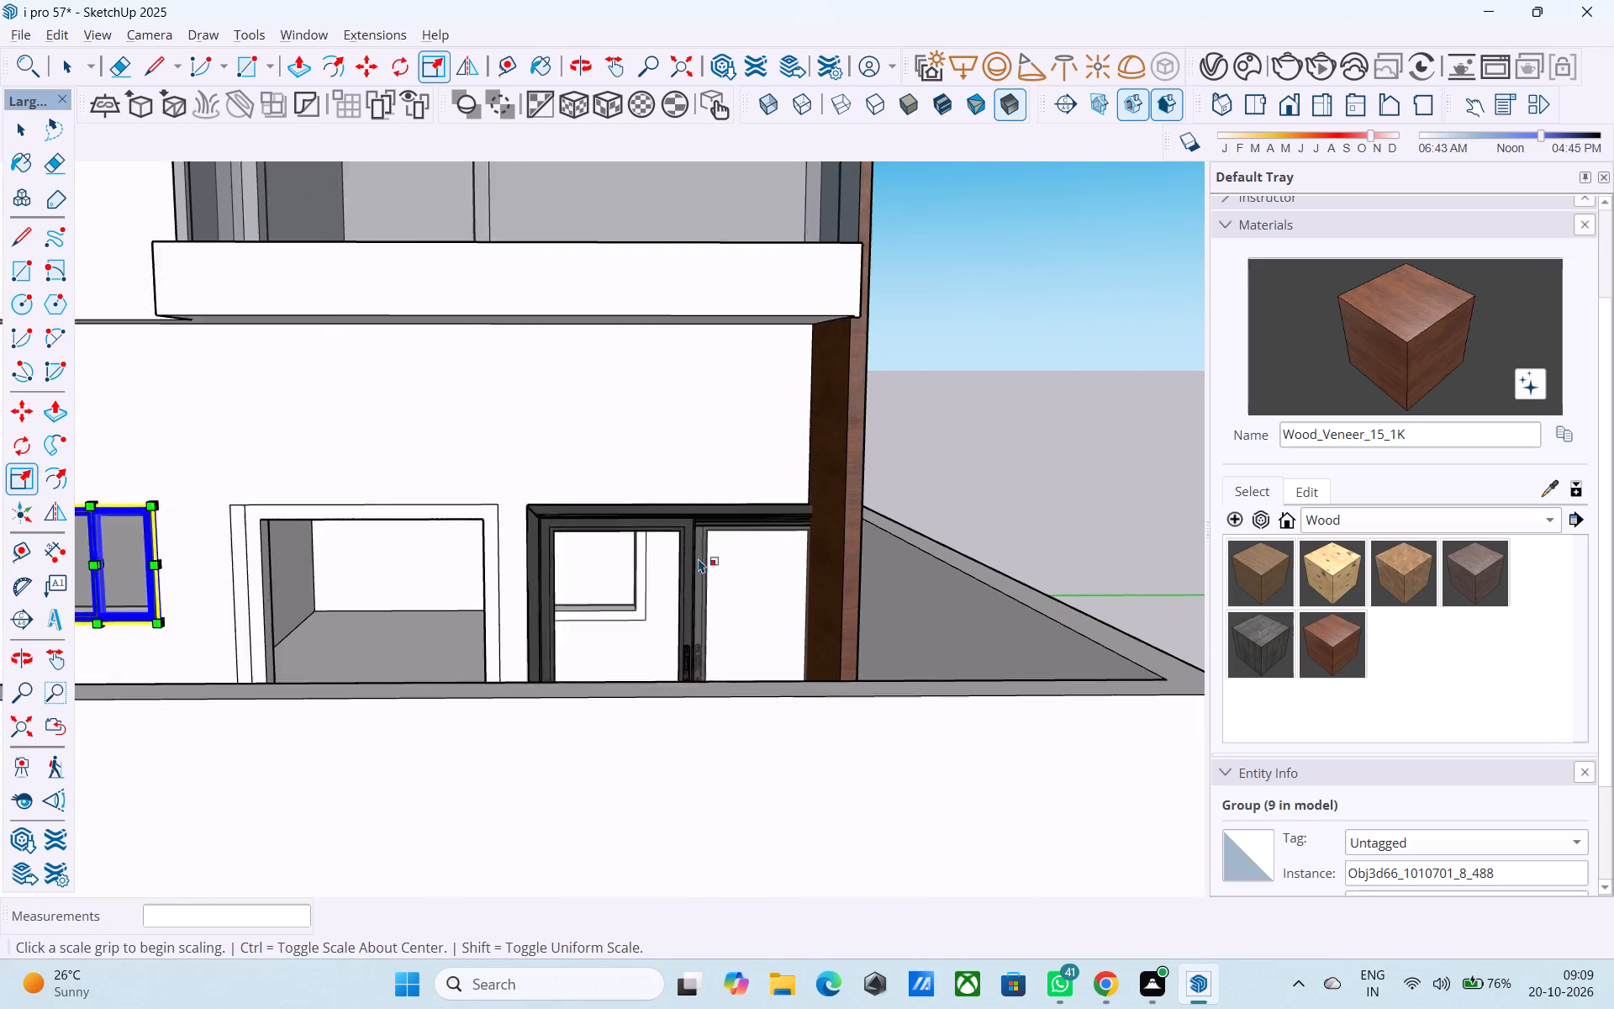
pyautogui.press('space')
pyautogui.click(675, 540)
pyautogui.press('s')
pyautogui.scroll(-3, 672, 538)
pyautogui.moveTo(672, 540); pyautogui.dragTo(760, 650, button='middle')
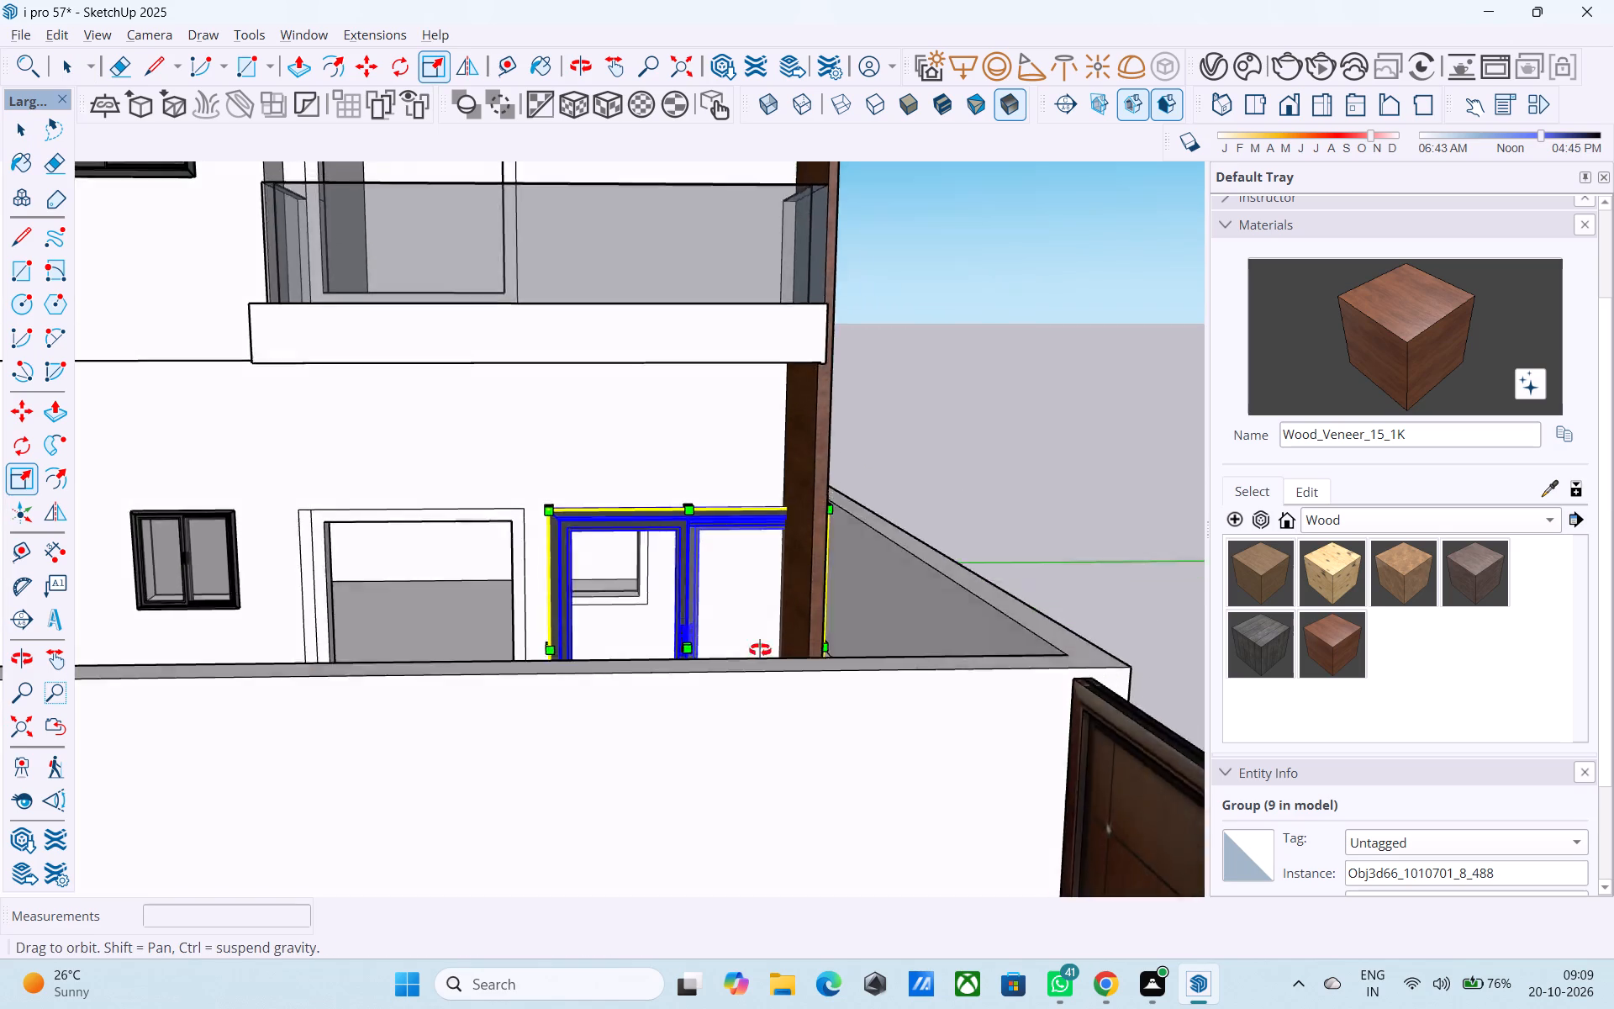
pyautogui.moveTo(760, 650); pyautogui.dragTo(598, 850, button='middle')
pyautogui.scroll(3, 710, 811)
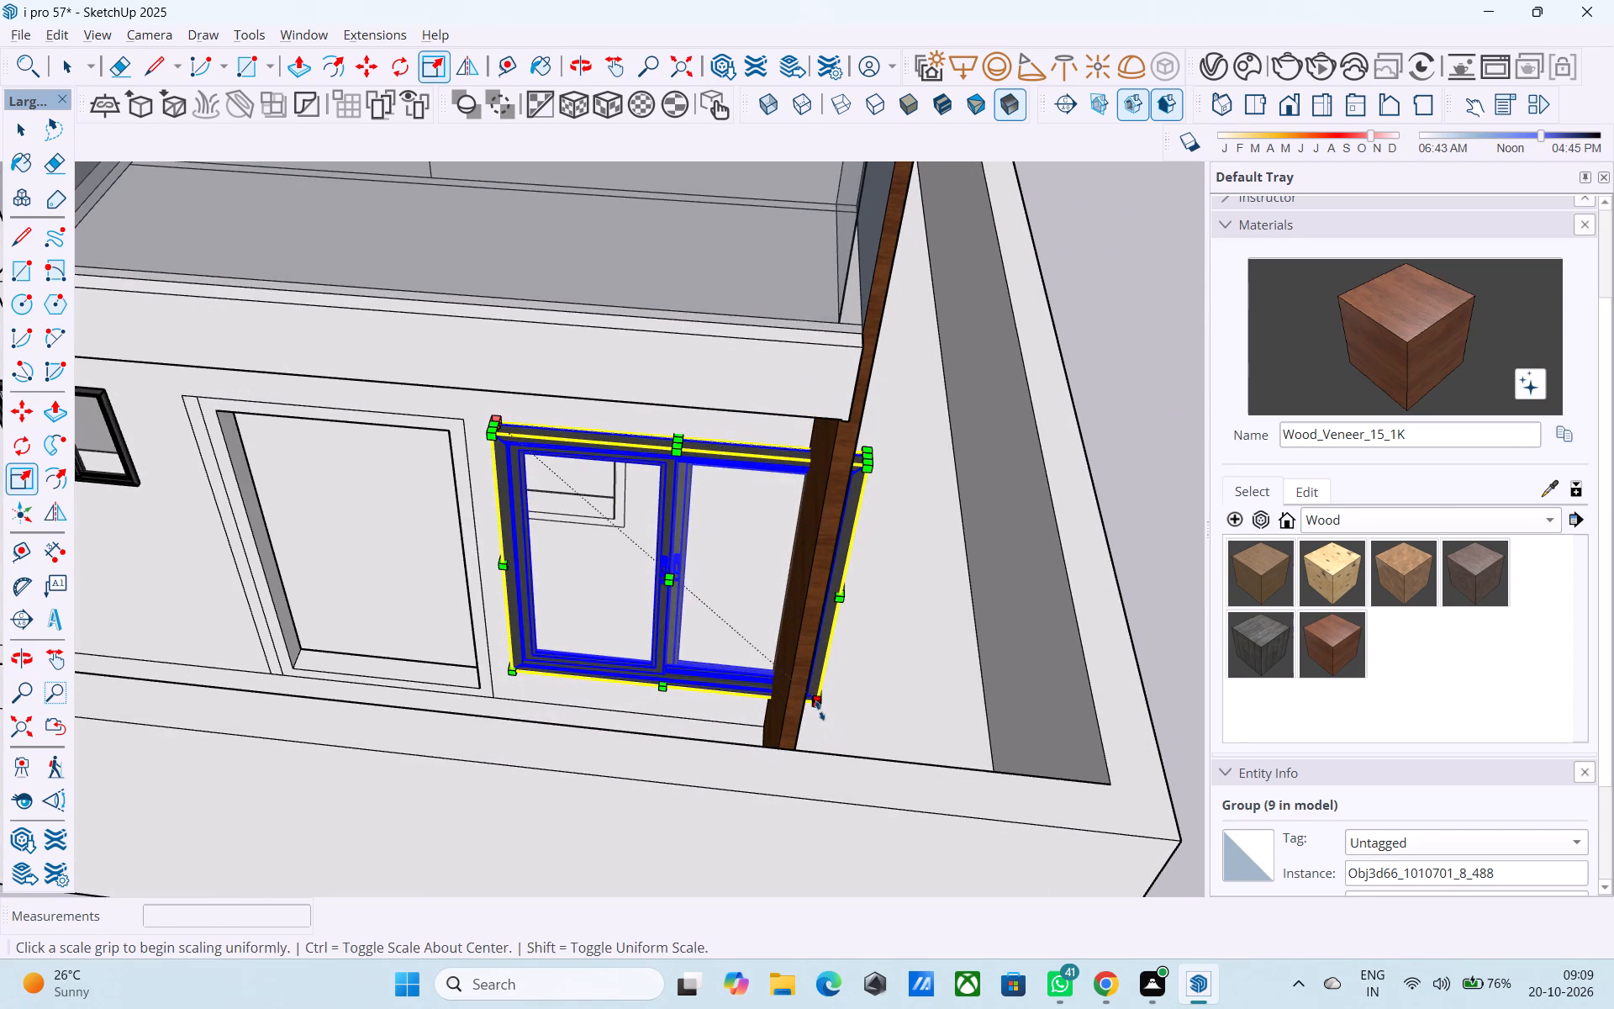
pyautogui.click(820, 710)
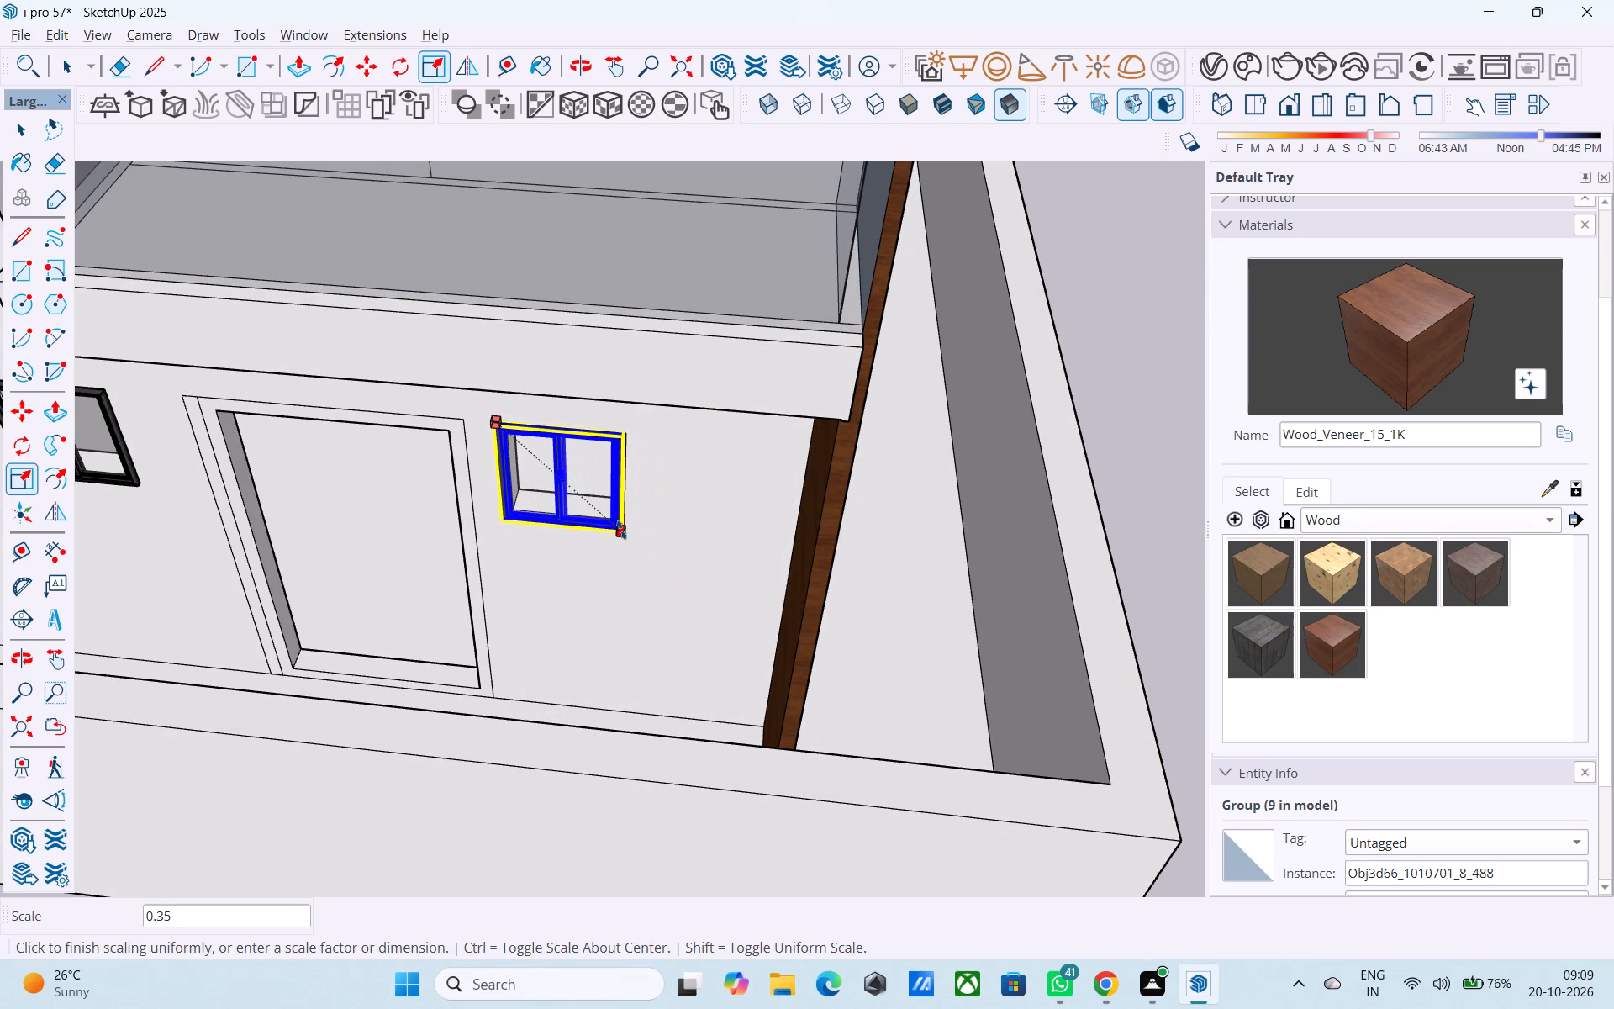
pyautogui.click(621, 529)
# Adjust the height of the window beside the wood-clad wall at its bottom edge to match the surround's lower edge.
pyautogui.moveTo(592, 594); pyautogui.dragTo(619, 520, button='middle')
pyautogui.scroll(14, 619, 520)
pyautogui.moveTo(546, 576); pyautogui.dragTo(579, 446, button='middle')
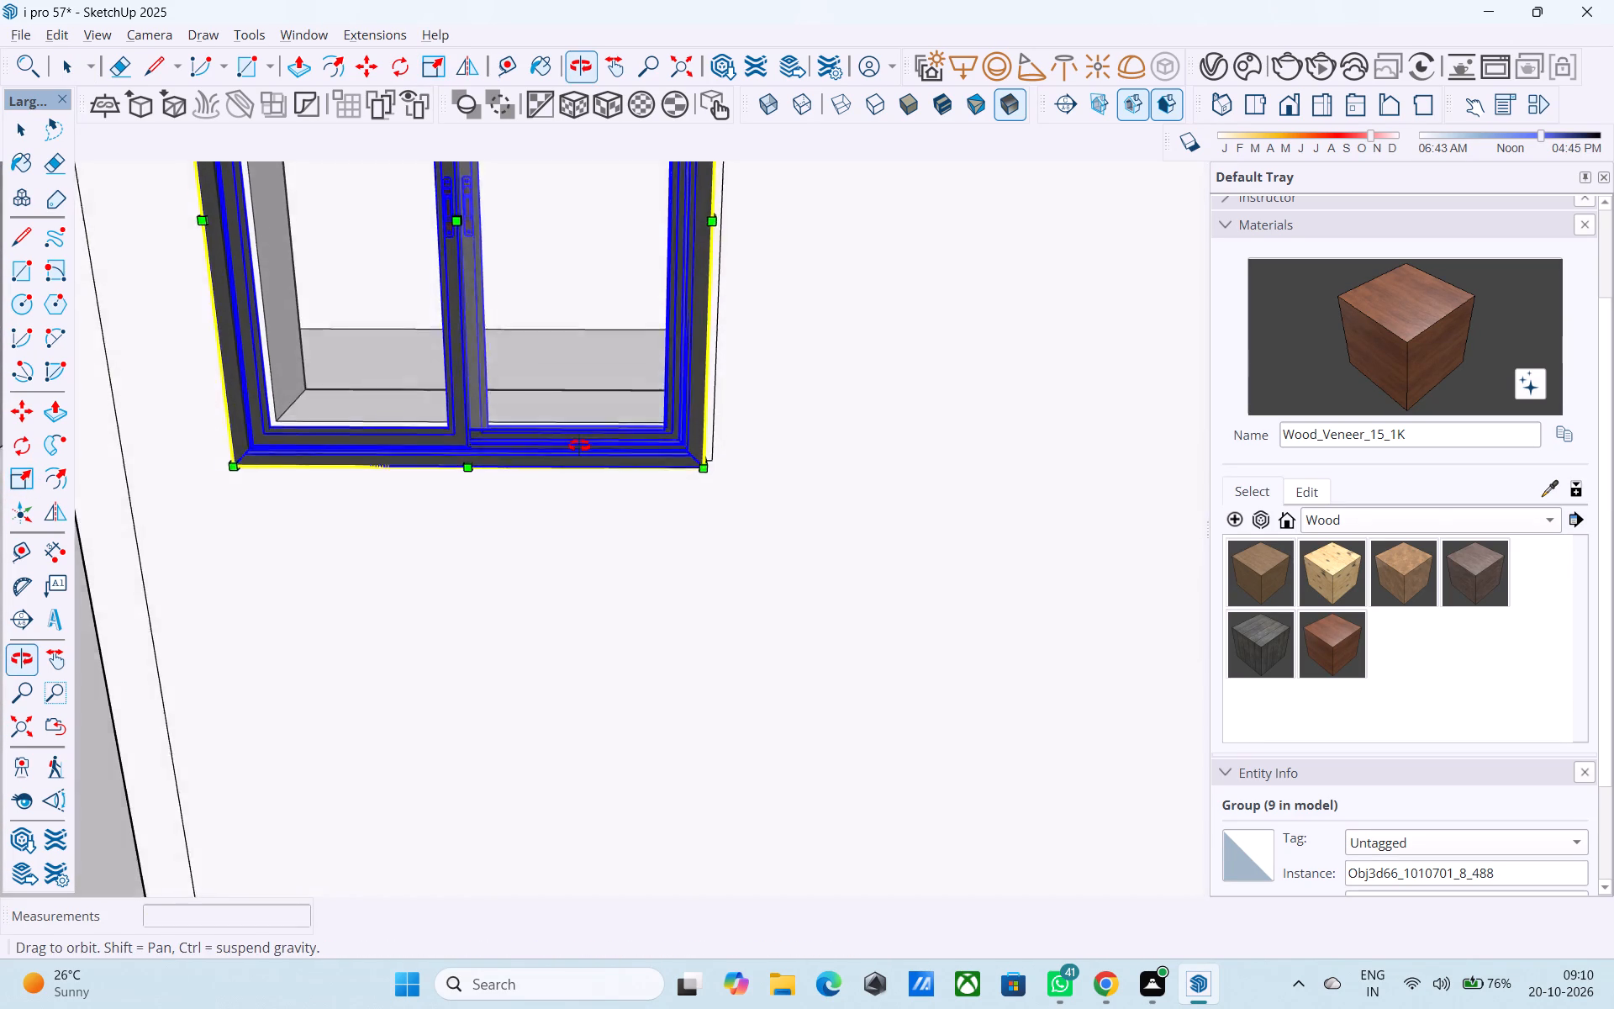
pyautogui.moveTo(579, 446); pyautogui.dragTo(583, 427, button='middle')
pyautogui.scroll(8, 451, 520)
pyautogui.moveTo(456, 500); pyautogui.dragTo(488, 334, button='middle')
pyautogui.scroll(2, 464, 452)
pyautogui.scroll(4, 509, 372)
pyautogui.click(515, 345)
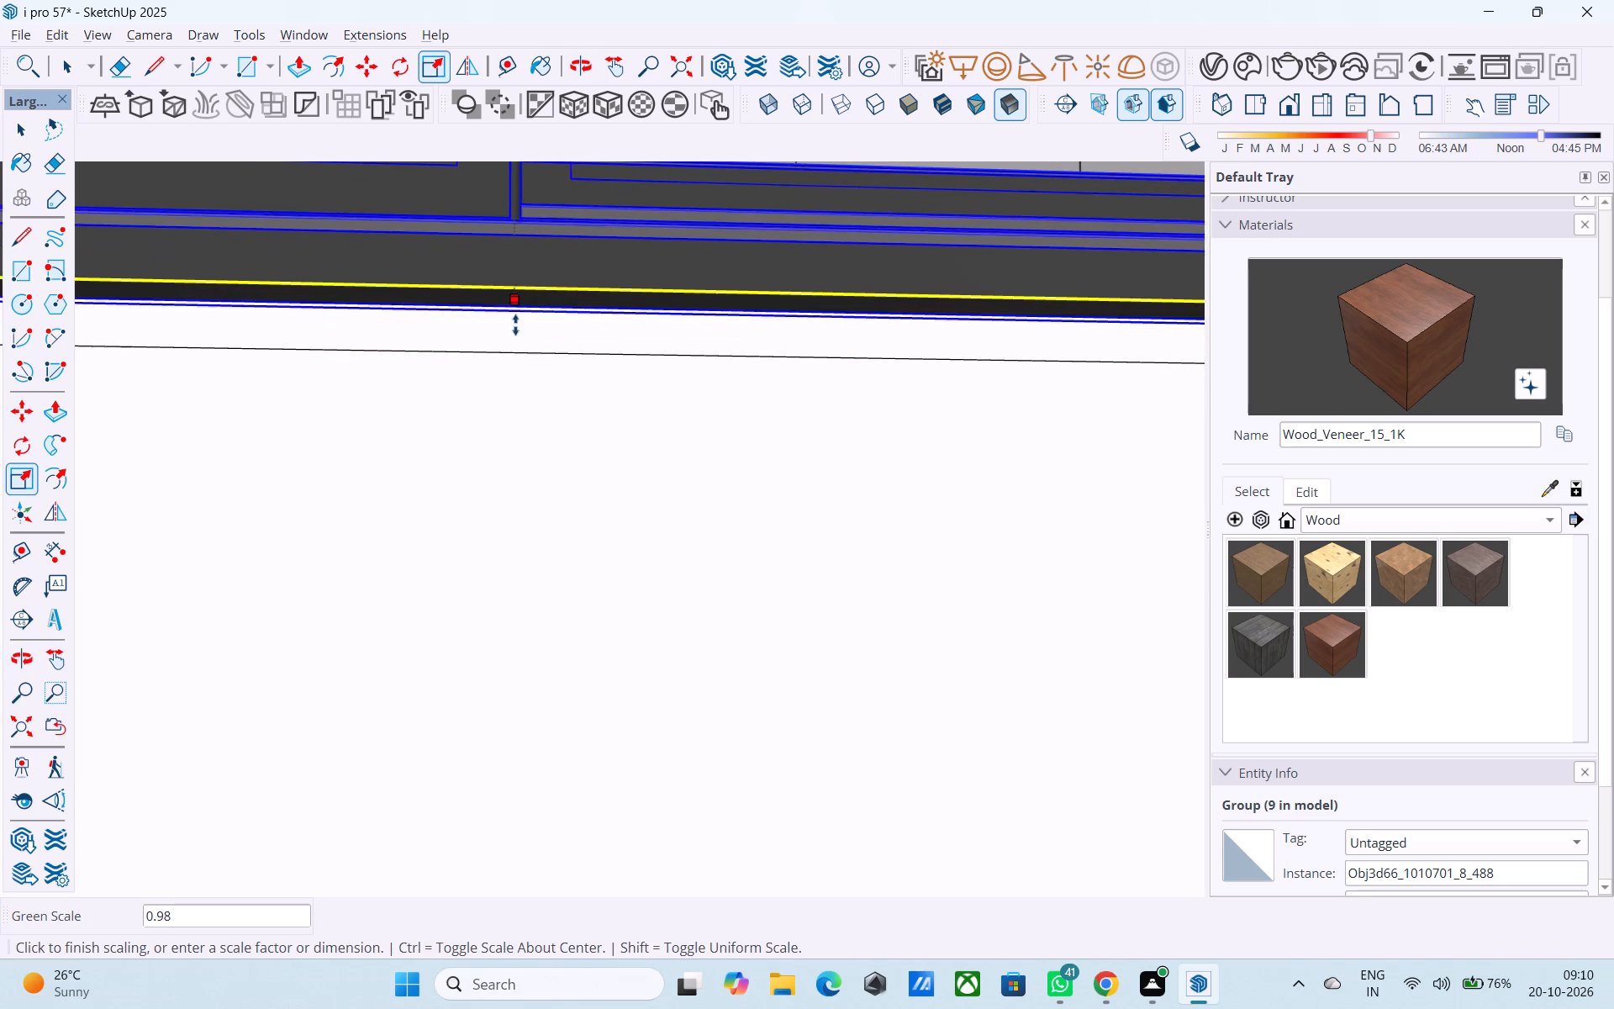
pyautogui.click(515, 336)
# Widen the window beside the wood-clad wall slightly at its side edge to meet the surround's outer edge.
pyautogui.scroll(-1, 464, 438)
pyautogui.moveTo(396, 549); pyautogui.dragTo(372, 630, button='middle')
pyautogui.scroll(-11, 373, 629)
pyautogui.moveTo(535, 517); pyautogui.dragTo(430, 567, button='middle')
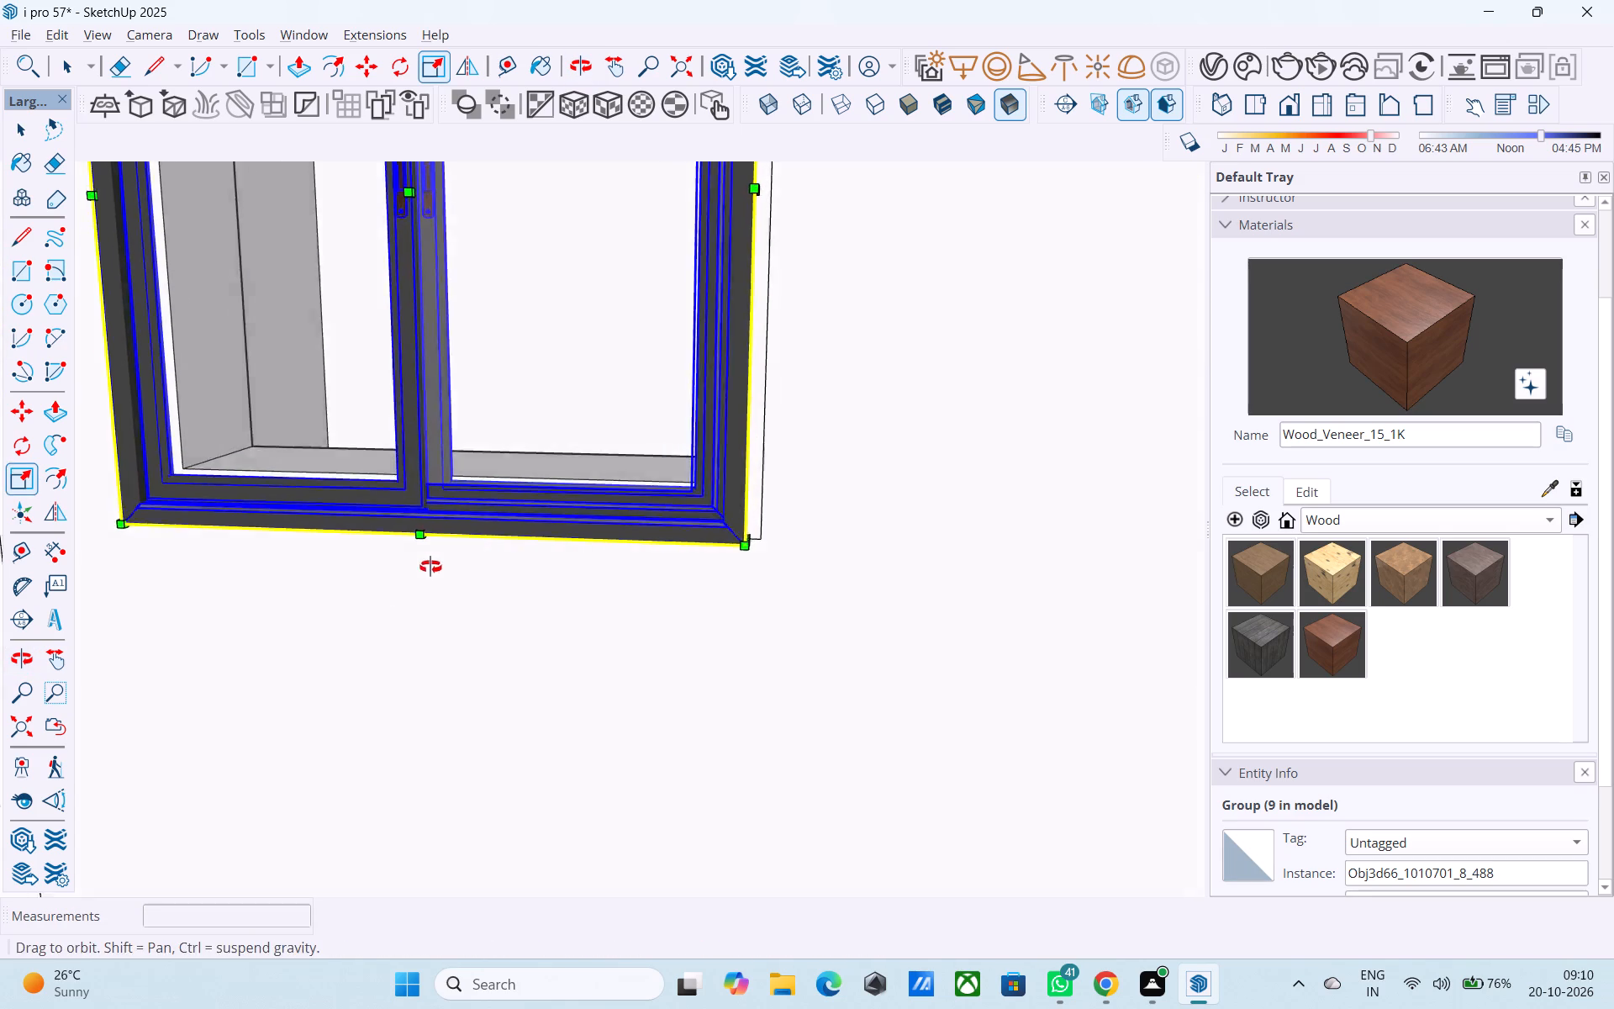
pyautogui.moveTo(430, 567); pyautogui.dragTo(379, 599, button='middle')
pyautogui.moveTo(609, 410); pyautogui.dragTo(429, 615, button='middle')
pyautogui.scroll(2, 634, 395)
pyautogui.click(815, 235)
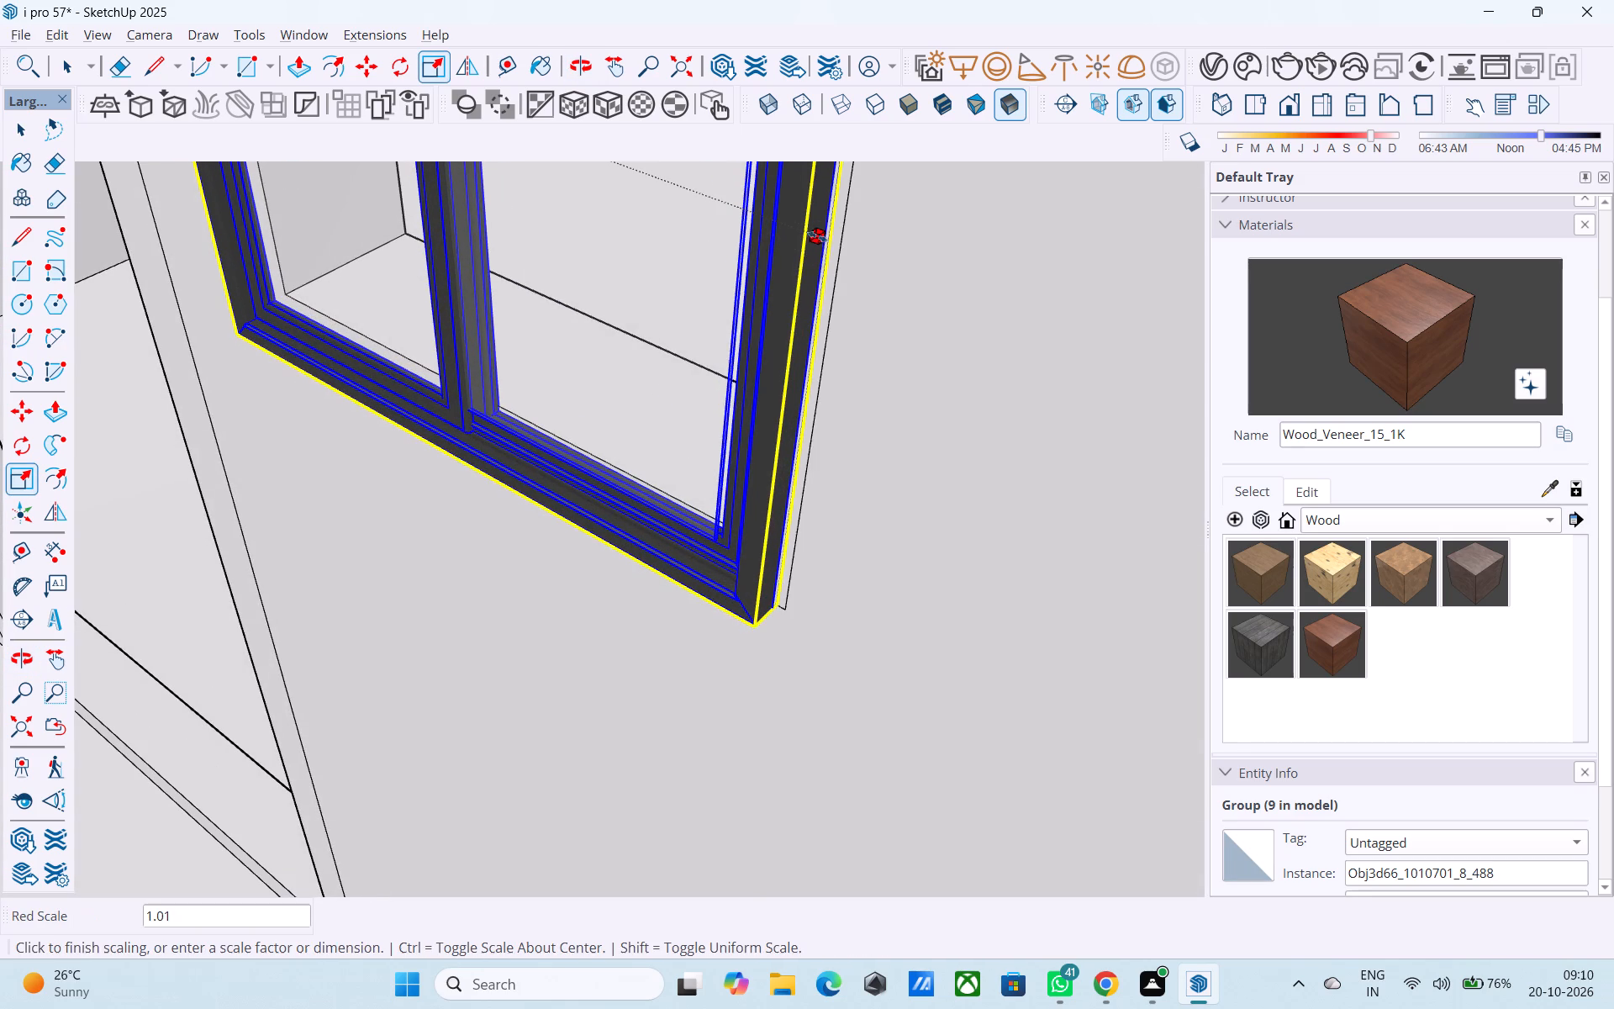
pyautogui.click(823, 239)
pyautogui.scroll(-11, 843, 270)
pyautogui.moveTo(517, 616); pyautogui.dragTo(752, 510, button='middle')
pyautogui.scroll(-2, 776, 500)
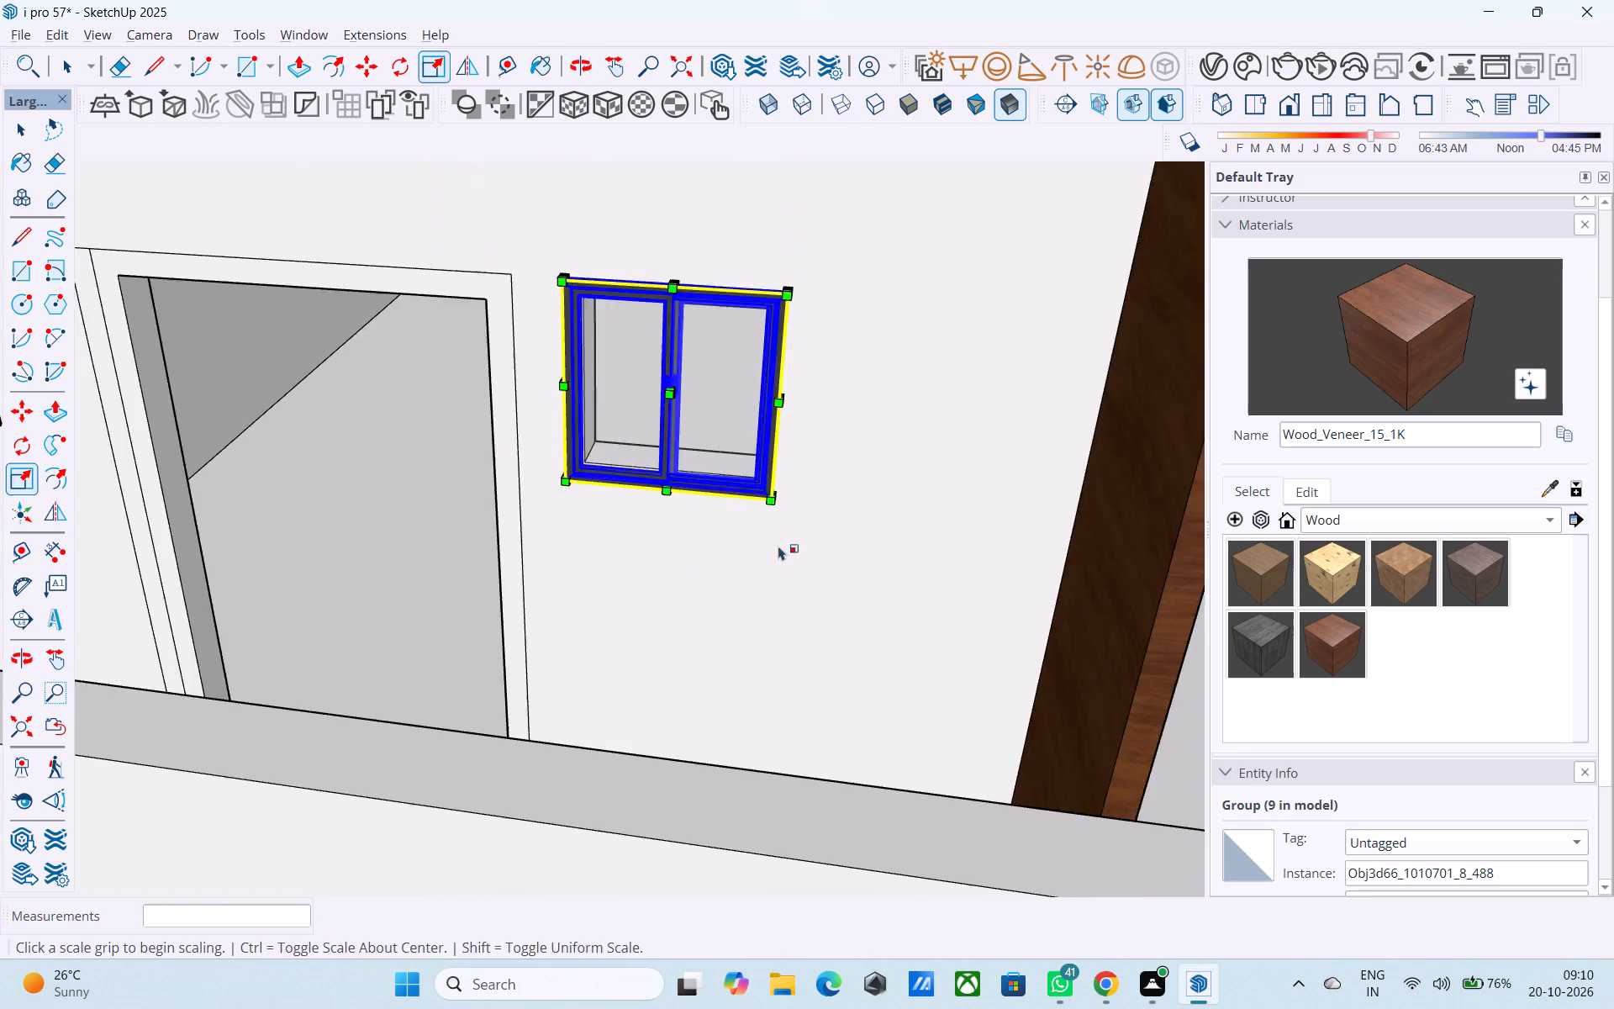
# Scale the front wall's ground-floor window nearest the open corner uniformly down to match its opening's surround.
pyautogui.scroll(-7, 778, 546)
pyautogui.moveTo(575, 556); pyautogui.dragTo(765, 441, button='middle')
pyautogui.scroll(-17, 822, 401)
pyautogui.moveTo(534, 442); pyautogui.dragTo(505, 499, button='middle')
pyautogui.scroll(-1, 529, 449)
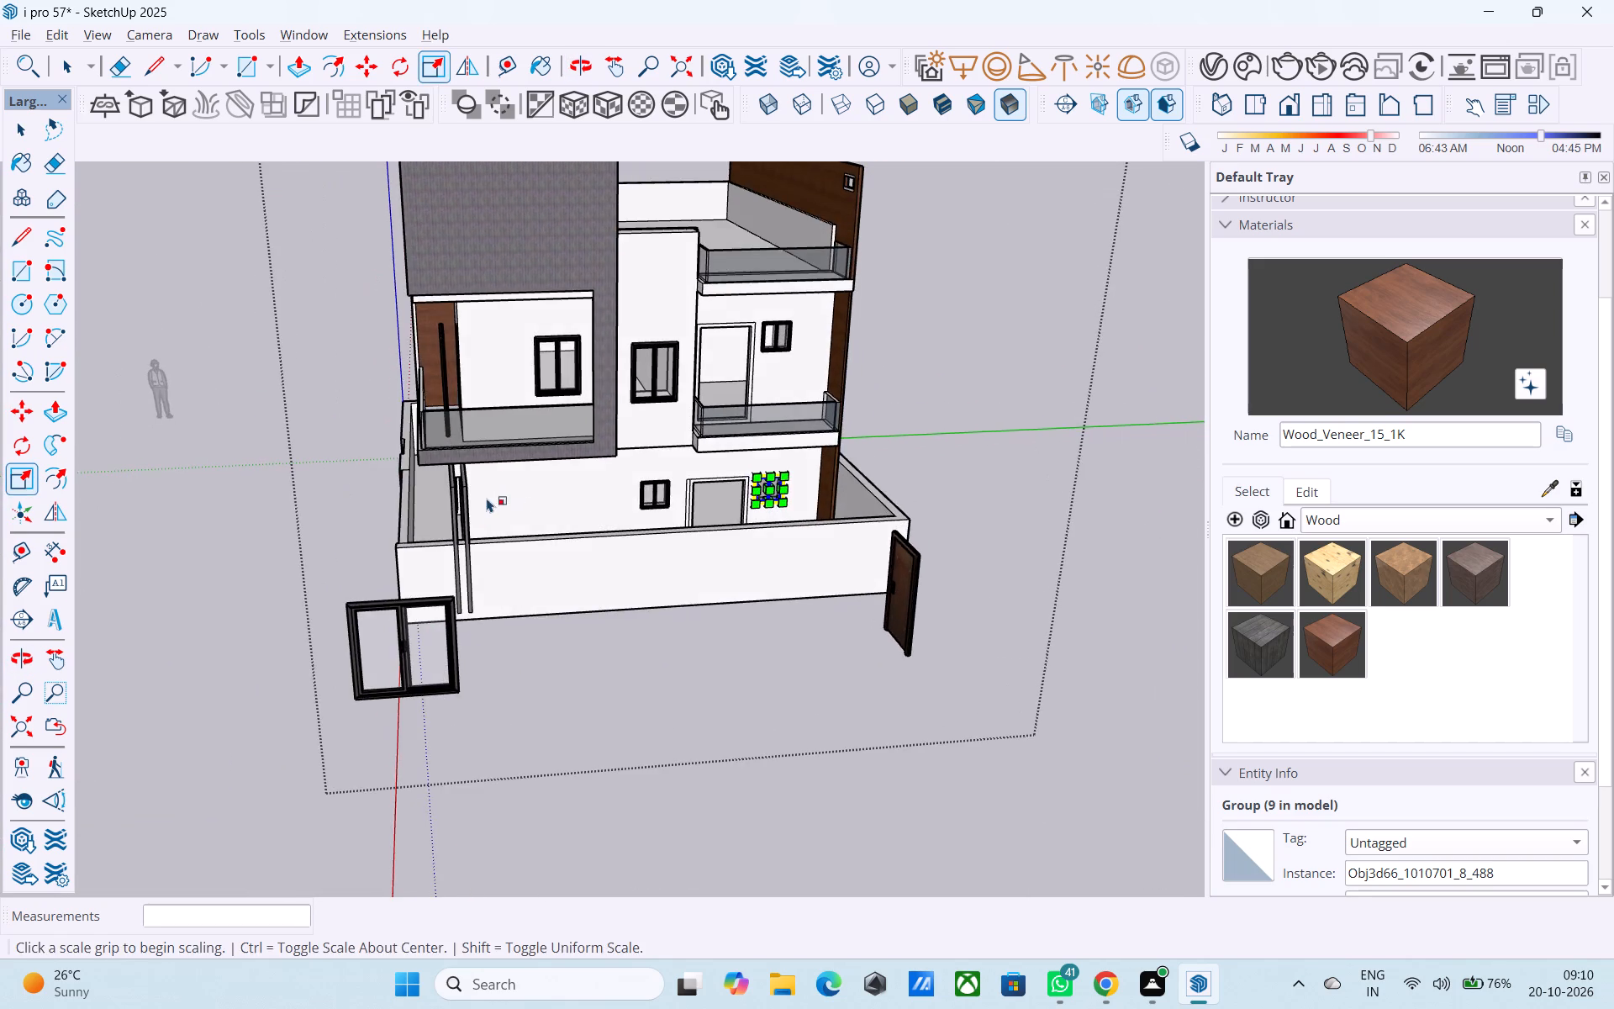
pyautogui.scroll(-2, 486, 504)
pyautogui.moveTo(494, 504); pyautogui.dragTo(964, 414, button='middle')
pyautogui.moveTo(632, 423); pyautogui.dragTo(720, 532, button='middle')
pyautogui.scroll(2, 719, 479)
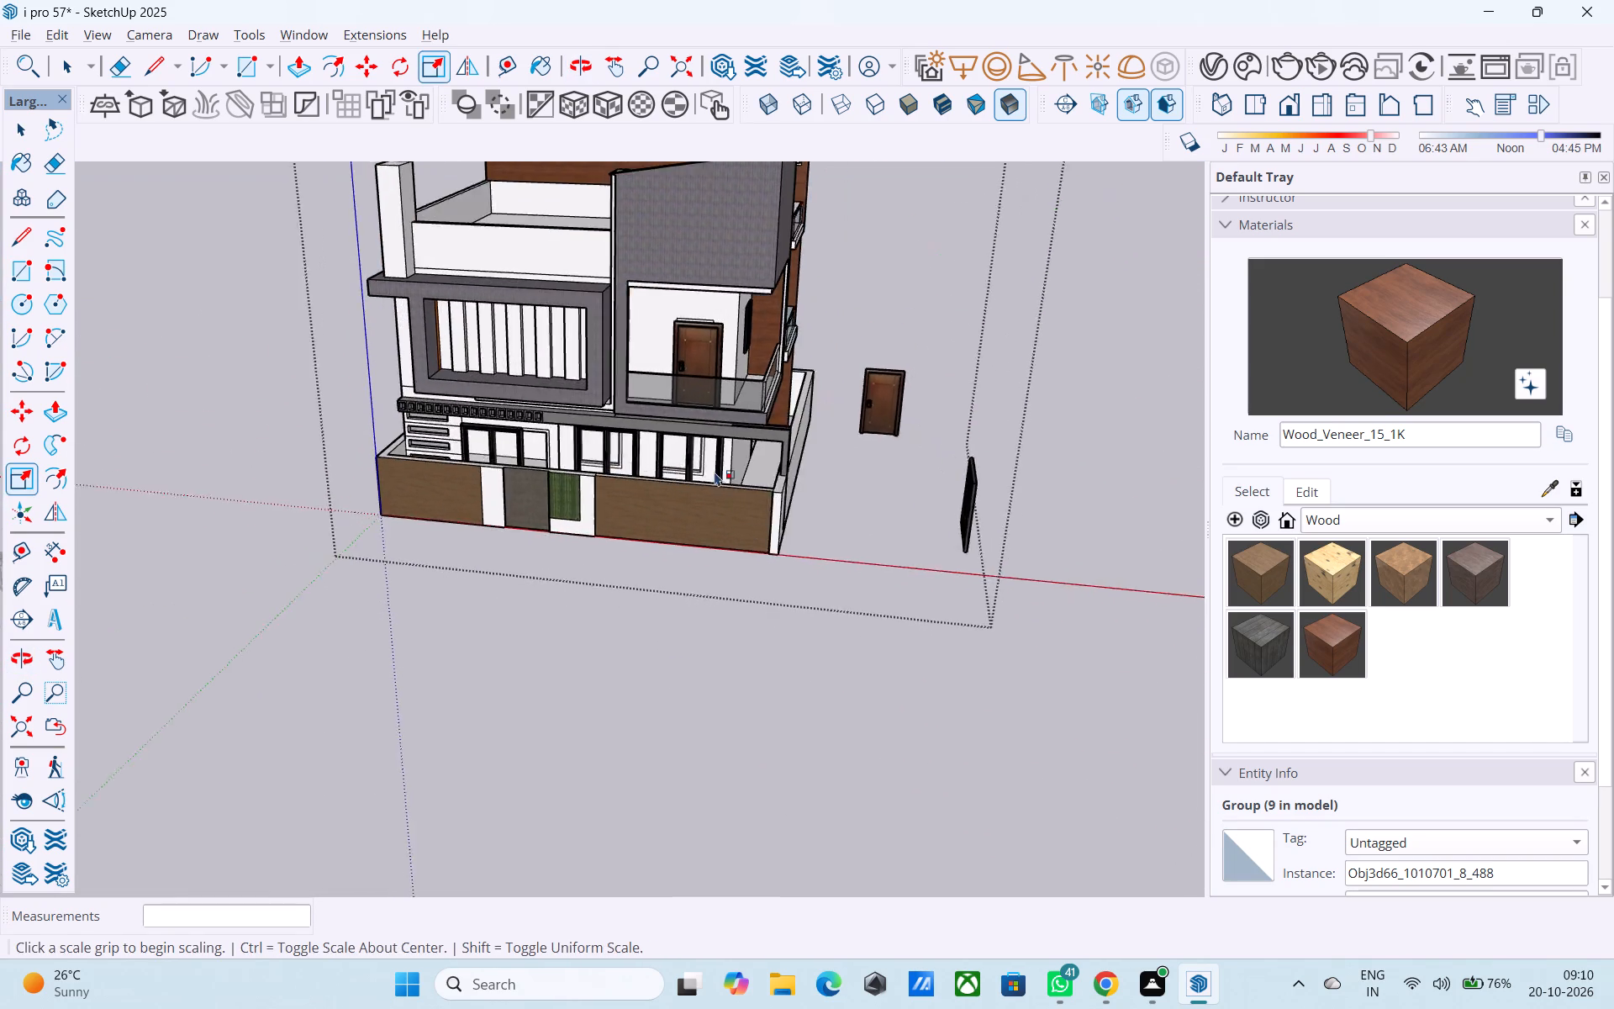
pyautogui.scroll(5, 715, 472)
pyautogui.moveTo(660, 517); pyautogui.dragTo(663, 594, button='middle')
pyautogui.scroll(15, 681, 536)
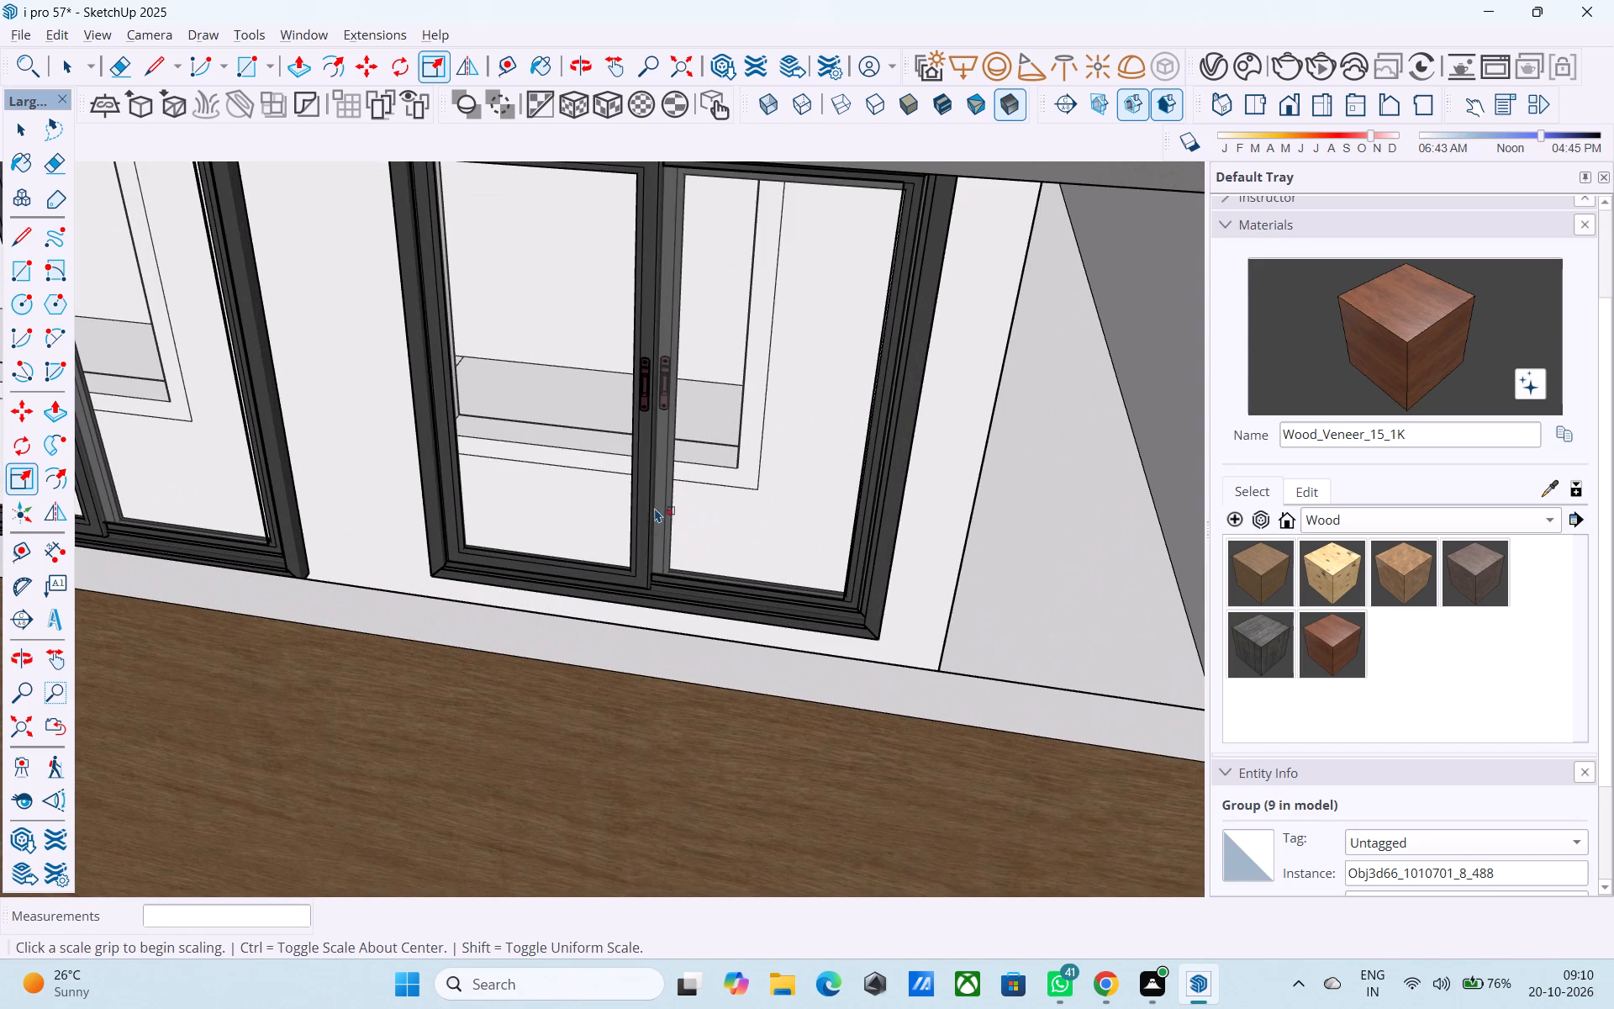
pyautogui.press('space')
pyautogui.click(655, 507)
pyautogui.press('s')
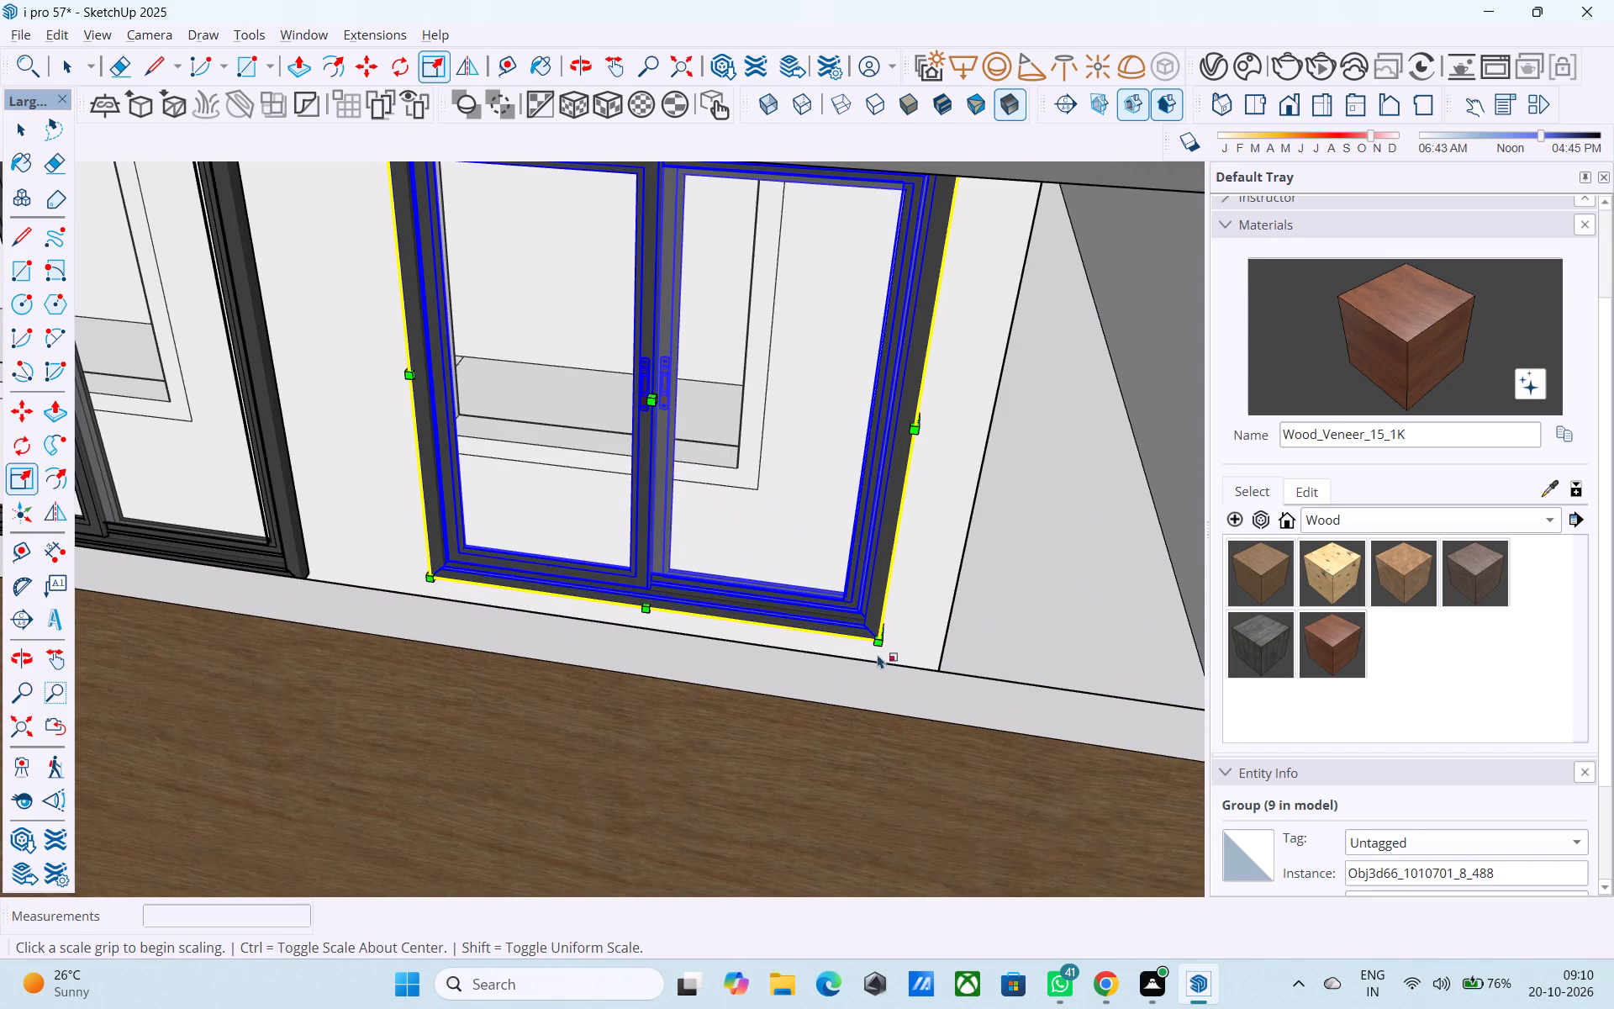
pyautogui.click(874, 648)
pyautogui.click(743, 493)
# Widen that corner-side front window slightly at its side edge to meet the surround's outer edge.
pyautogui.moveTo(741, 493); pyautogui.dragTo(734, 483, button='middle')
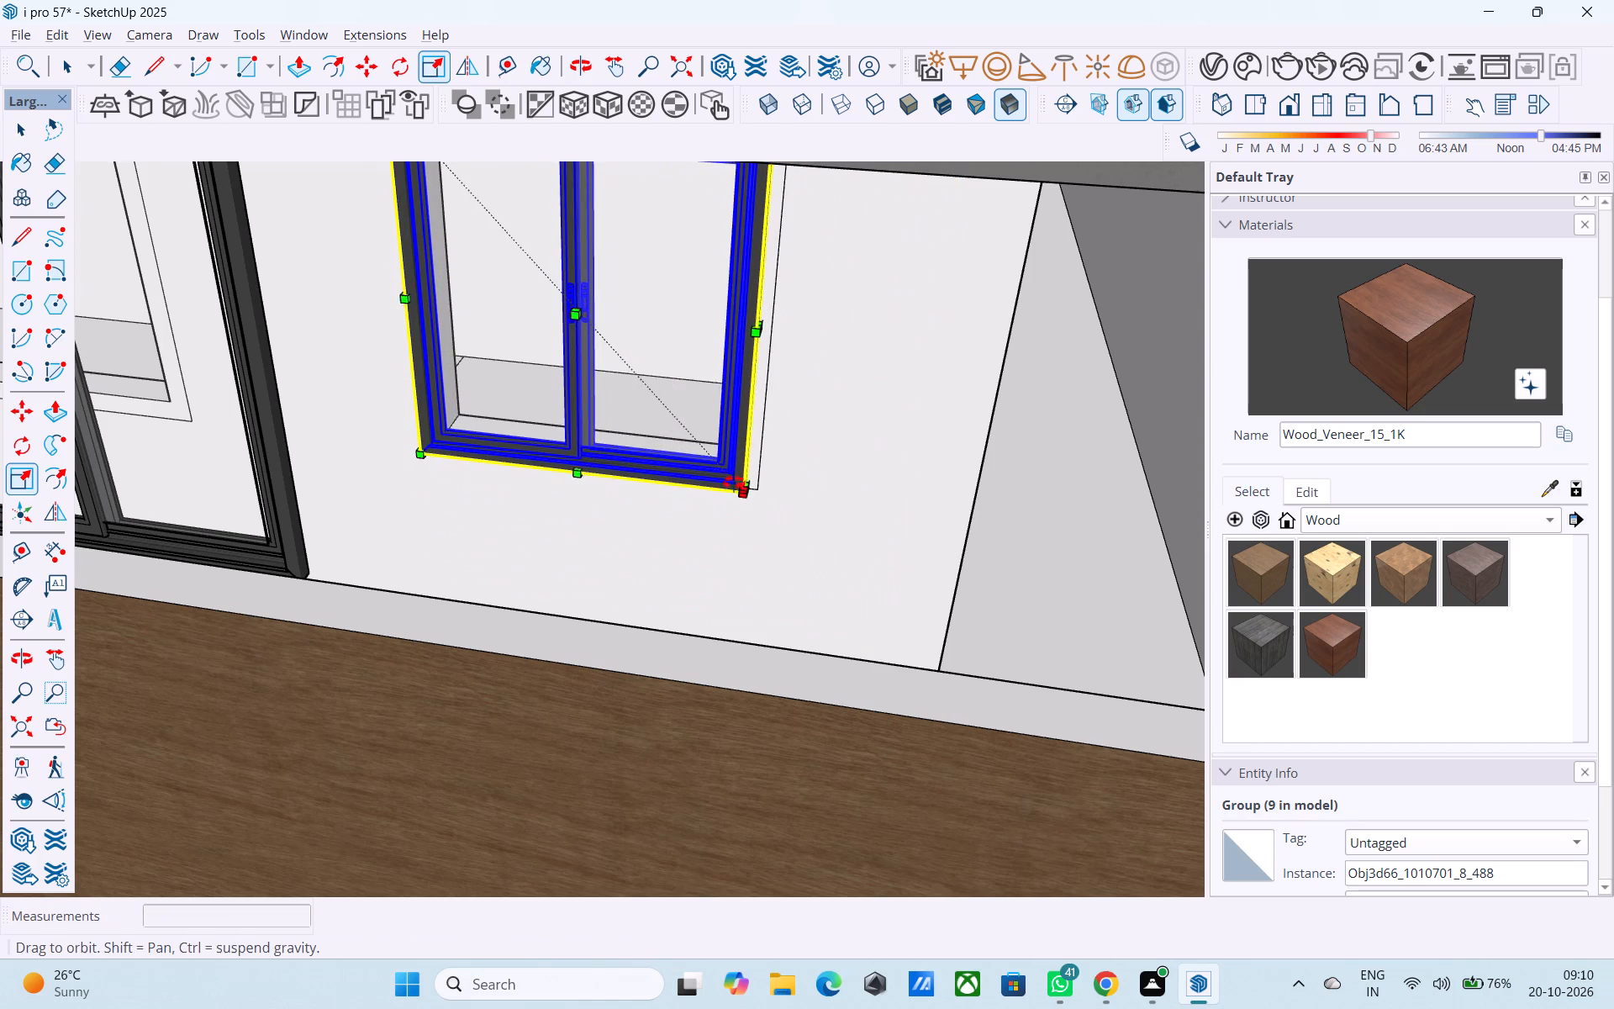
pyautogui.moveTo(734, 483); pyautogui.dragTo(624, 409, button='middle')
pyautogui.scroll(10, 742, 335)
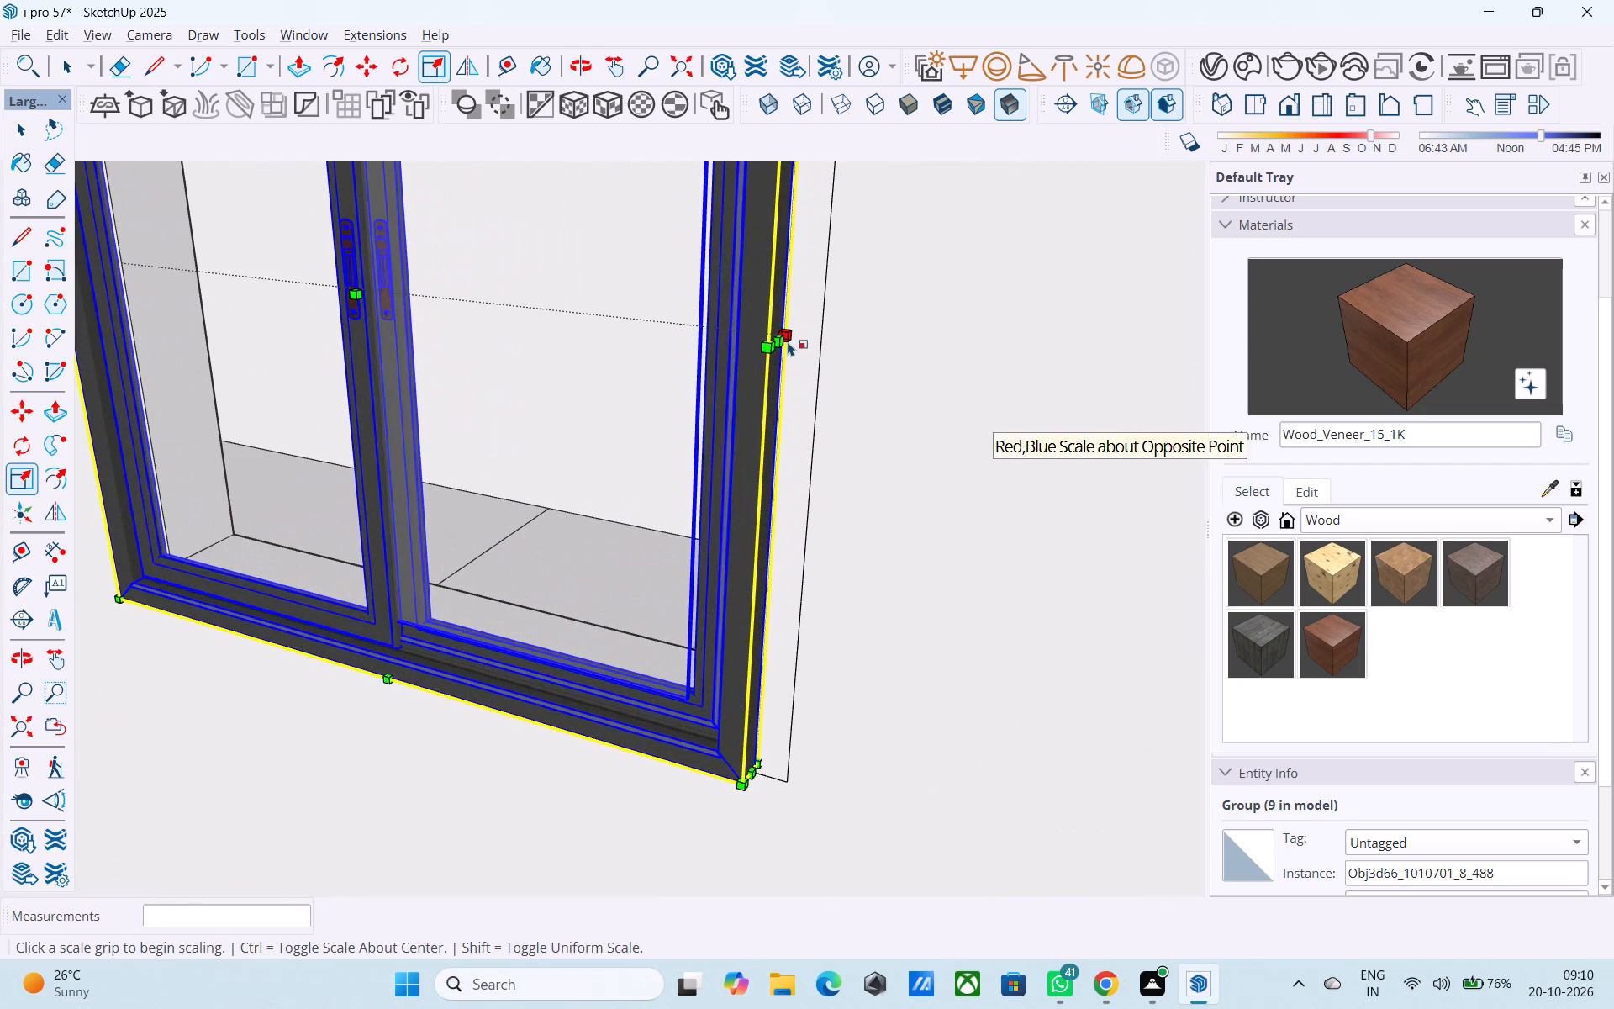
pyautogui.click(785, 340)
pyautogui.click(809, 346)
pyautogui.scroll(-18, 878, 355)
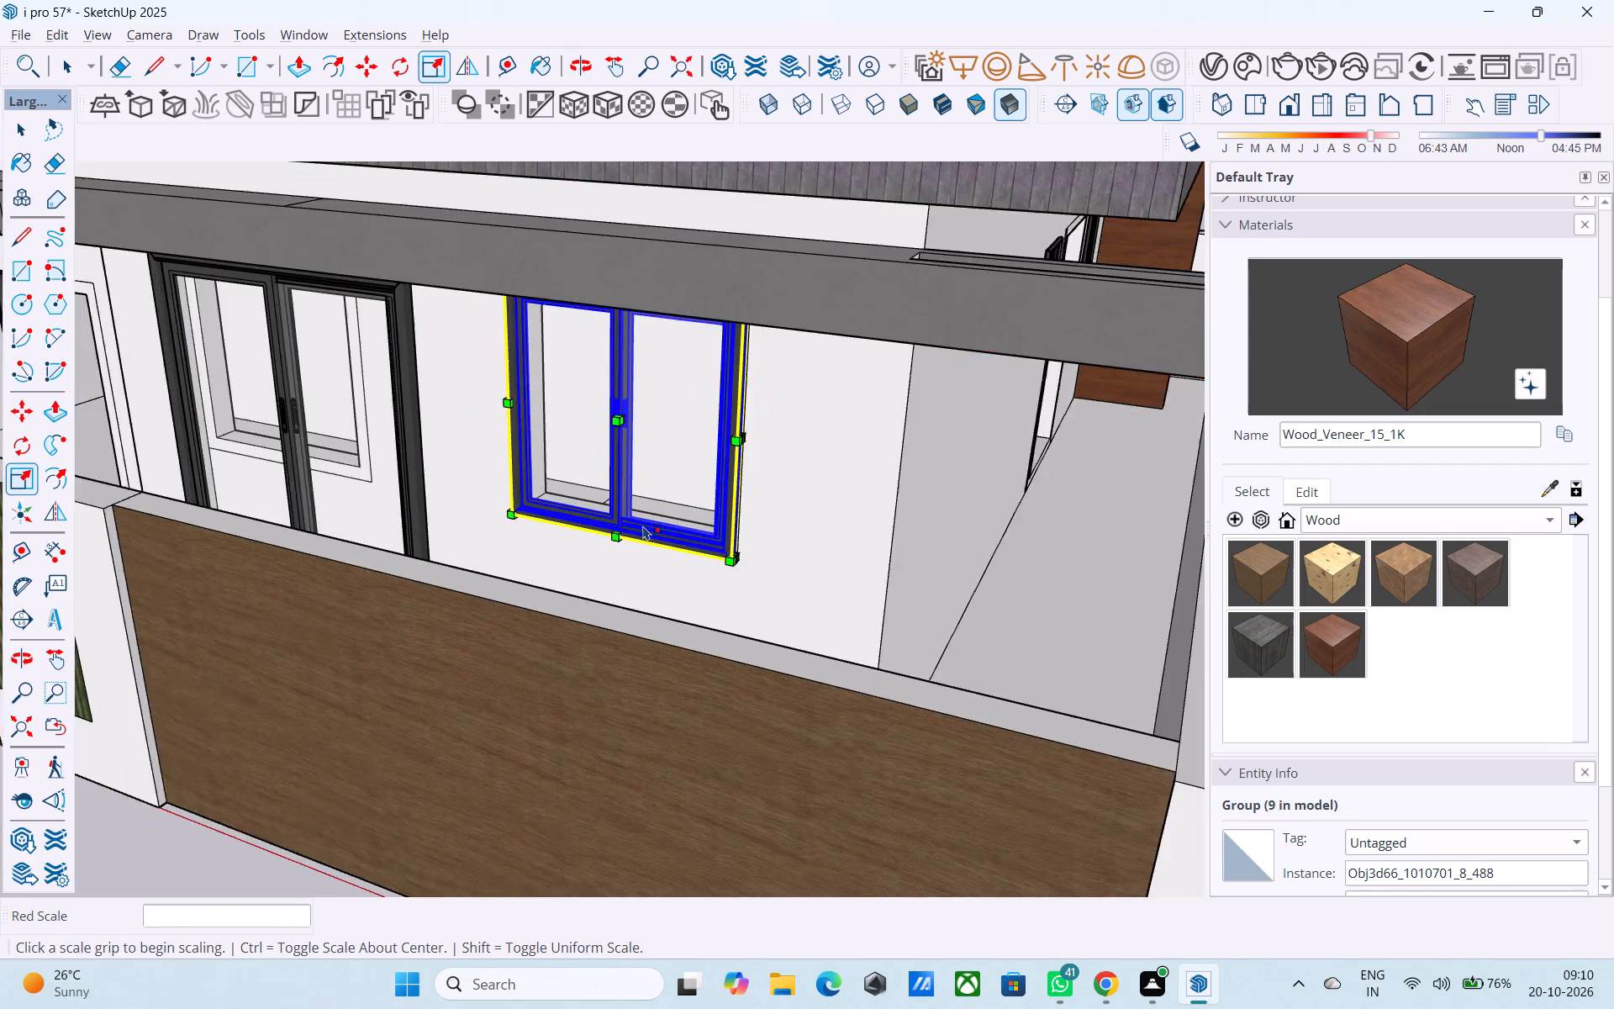
# Scale the middle ground-floor window on the front wall uniformly by about 0.71 to suit its opening.
pyautogui.moveTo(642, 528); pyautogui.dragTo(829, 613, button='middle')
pyautogui.scroll(-6, 1021, 504)
pyautogui.moveTo(554, 558); pyautogui.dragTo(552, 630, button='middle')
pyautogui.scroll(5, 551, 629)
pyautogui.moveTo(521, 626); pyautogui.dragTo(299, 534, button='middle')
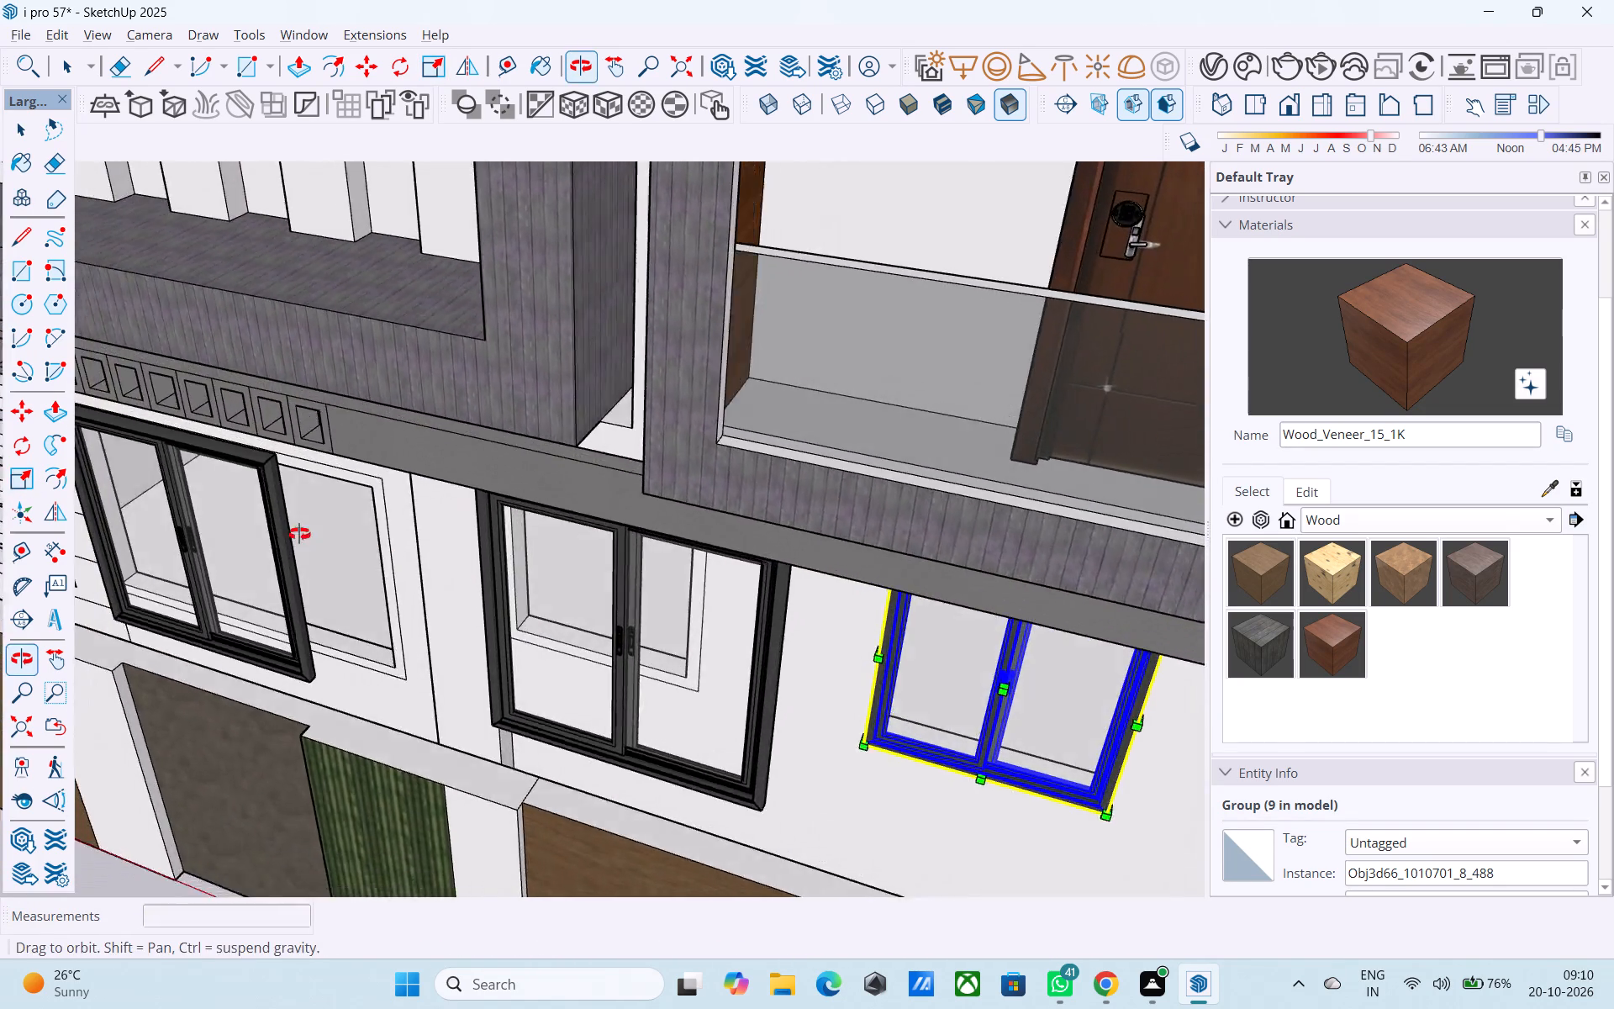
pyautogui.moveTo(299, 534); pyautogui.dragTo(279, 524, button='middle')
pyautogui.scroll(-5, 286, 476)
pyautogui.scroll(5, 514, 640)
pyautogui.press('space')
pyautogui.click(518, 624)
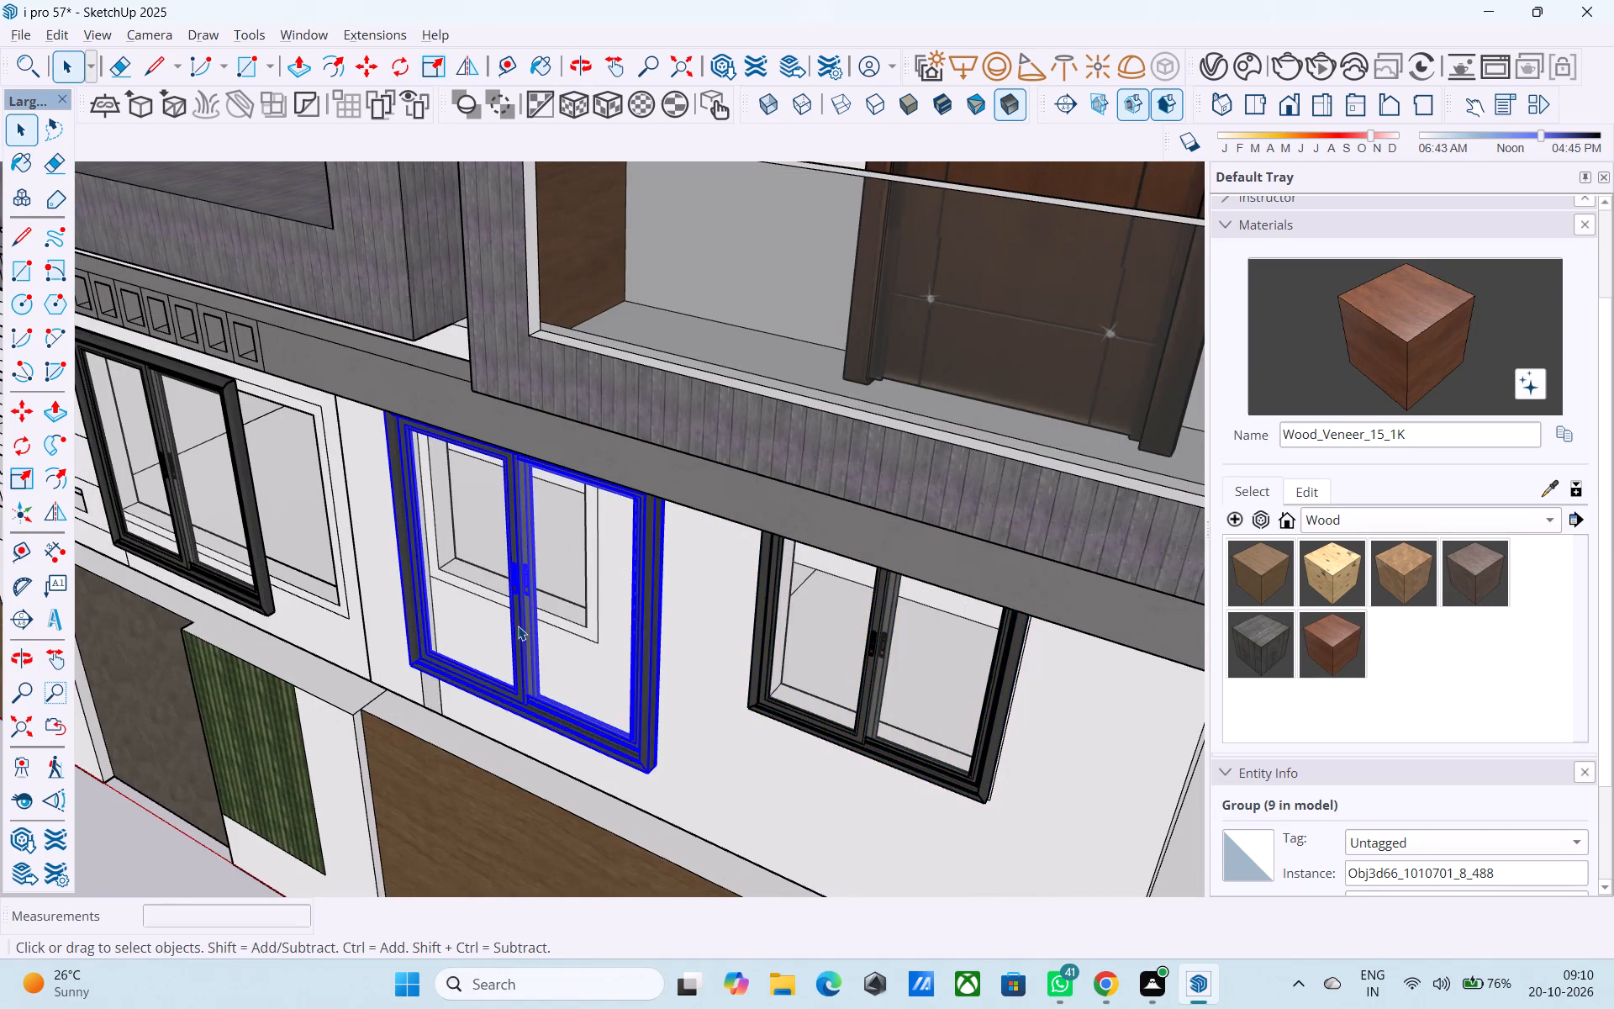
pyautogui.press('s')
pyautogui.click(641, 771)
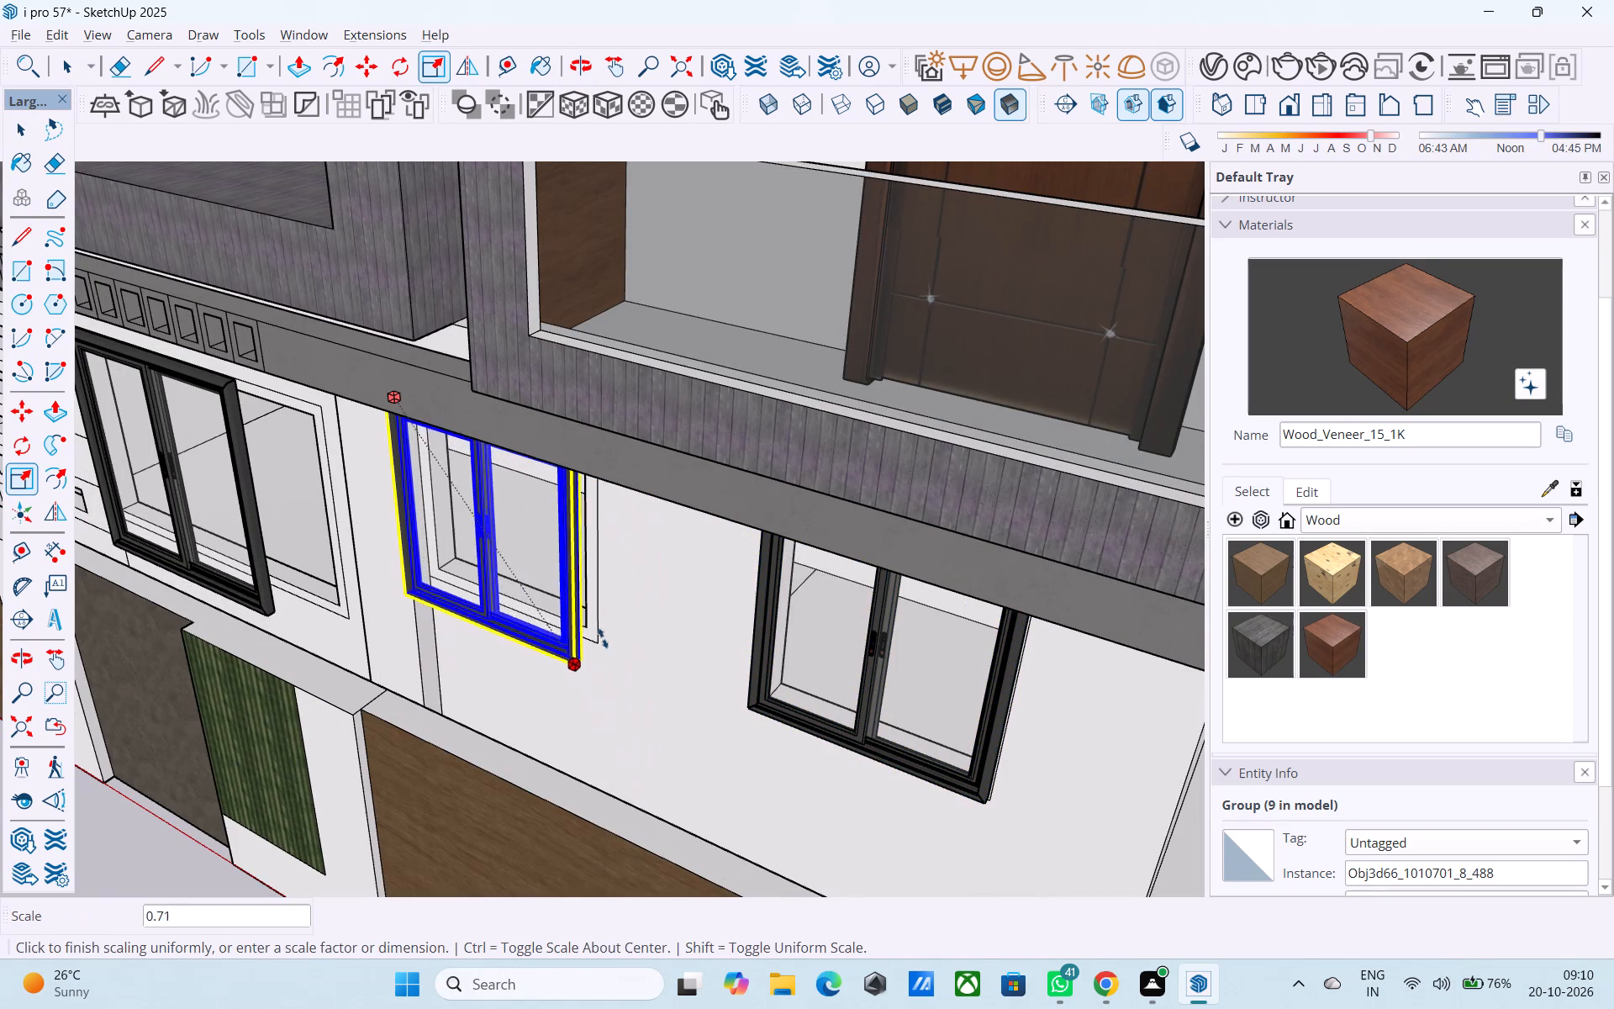
pyautogui.click(597, 612)
# Move the middle front window back about 6" along the green axis to sit against the wall face.
pyautogui.moveTo(583, 633); pyautogui.dragTo(660, 562, button='middle')
pyautogui.scroll(5, 627, 575)
pyautogui.moveTo(544, 608); pyautogui.dragTo(512, 589, button='middle')
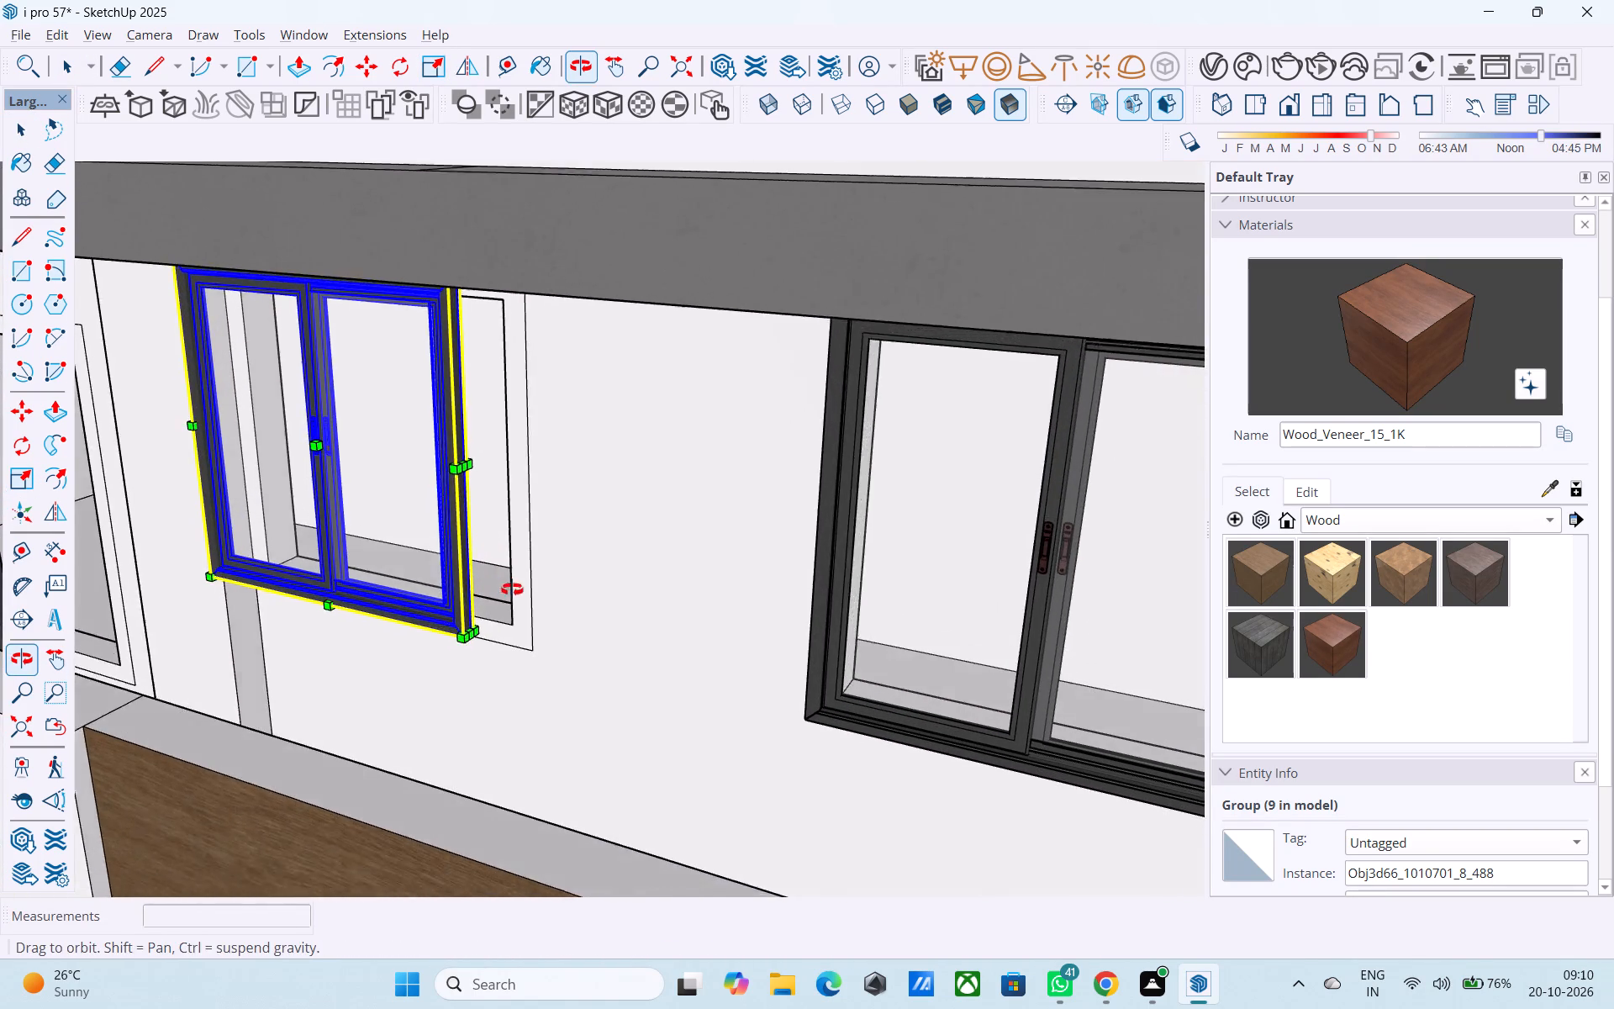
pyautogui.moveTo(512, 589); pyautogui.dragTo(491, 570, button='middle')
pyautogui.scroll(-4, 459, 533)
pyautogui.moveTo(470, 562); pyautogui.dragTo(415, 703, button='middle')
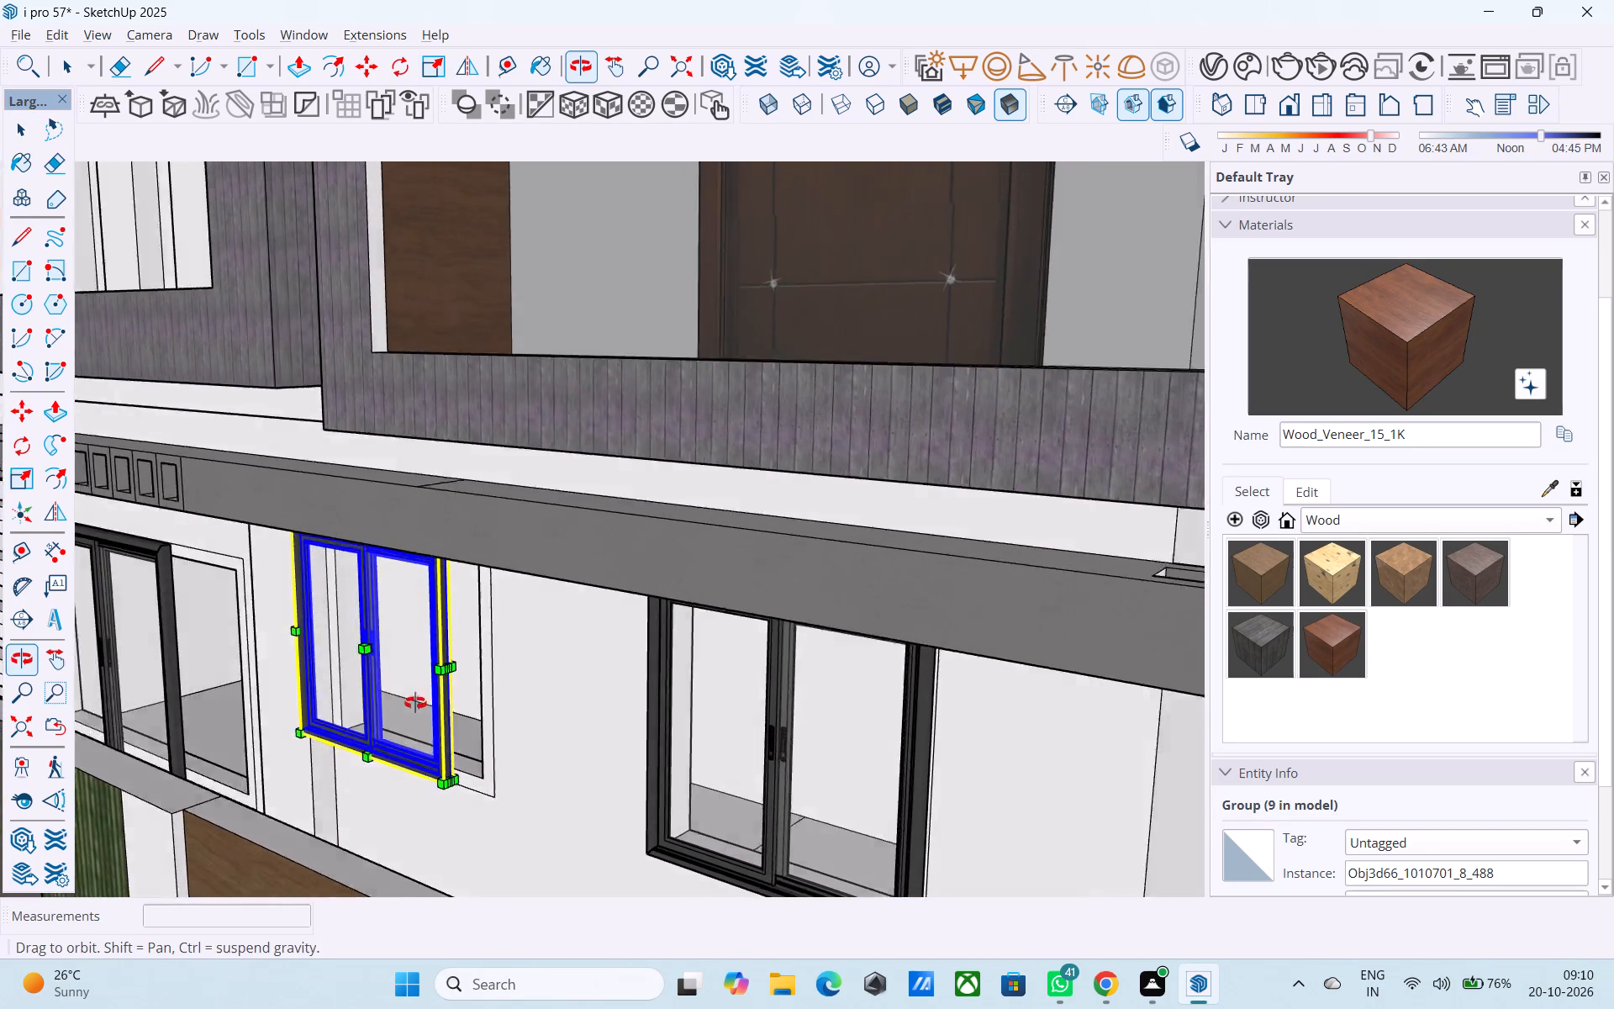
pyautogui.moveTo(415, 703); pyautogui.dragTo(408, 691, button='middle')
pyautogui.scroll(4, 393, 631)
pyautogui.moveTo(382, 602); pyautogui.dragTo(192, 508, button='middle')
pyautogui.scroll(3, 299, 526)
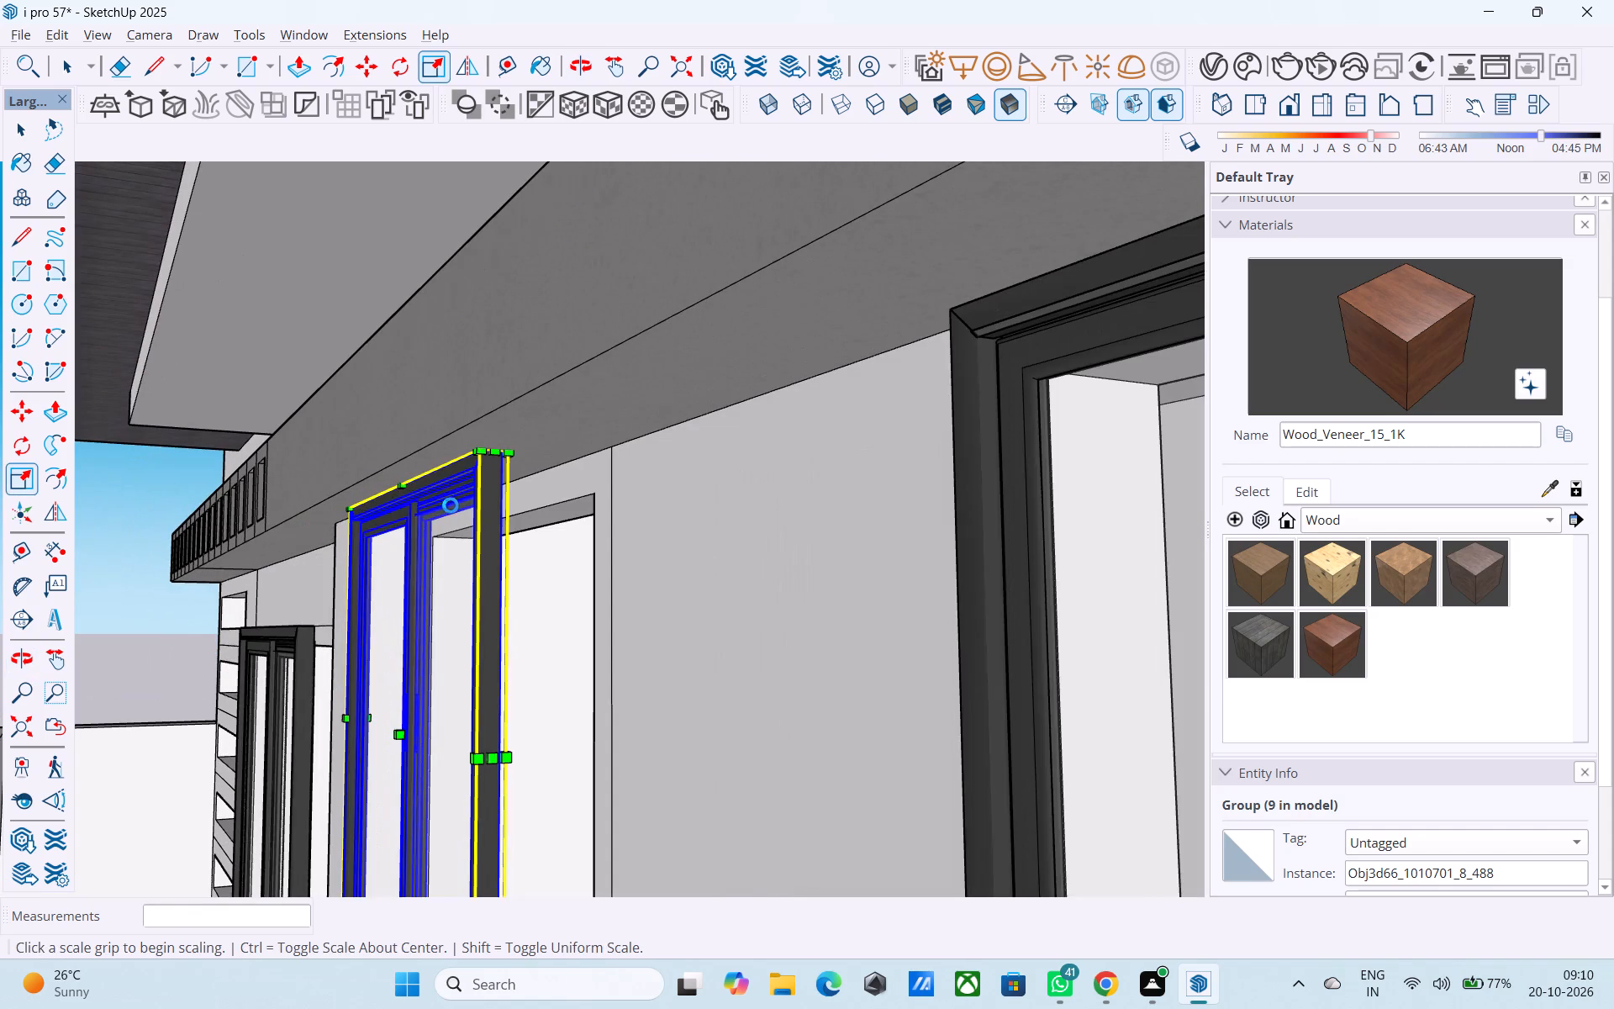
pyautogui.press('m')
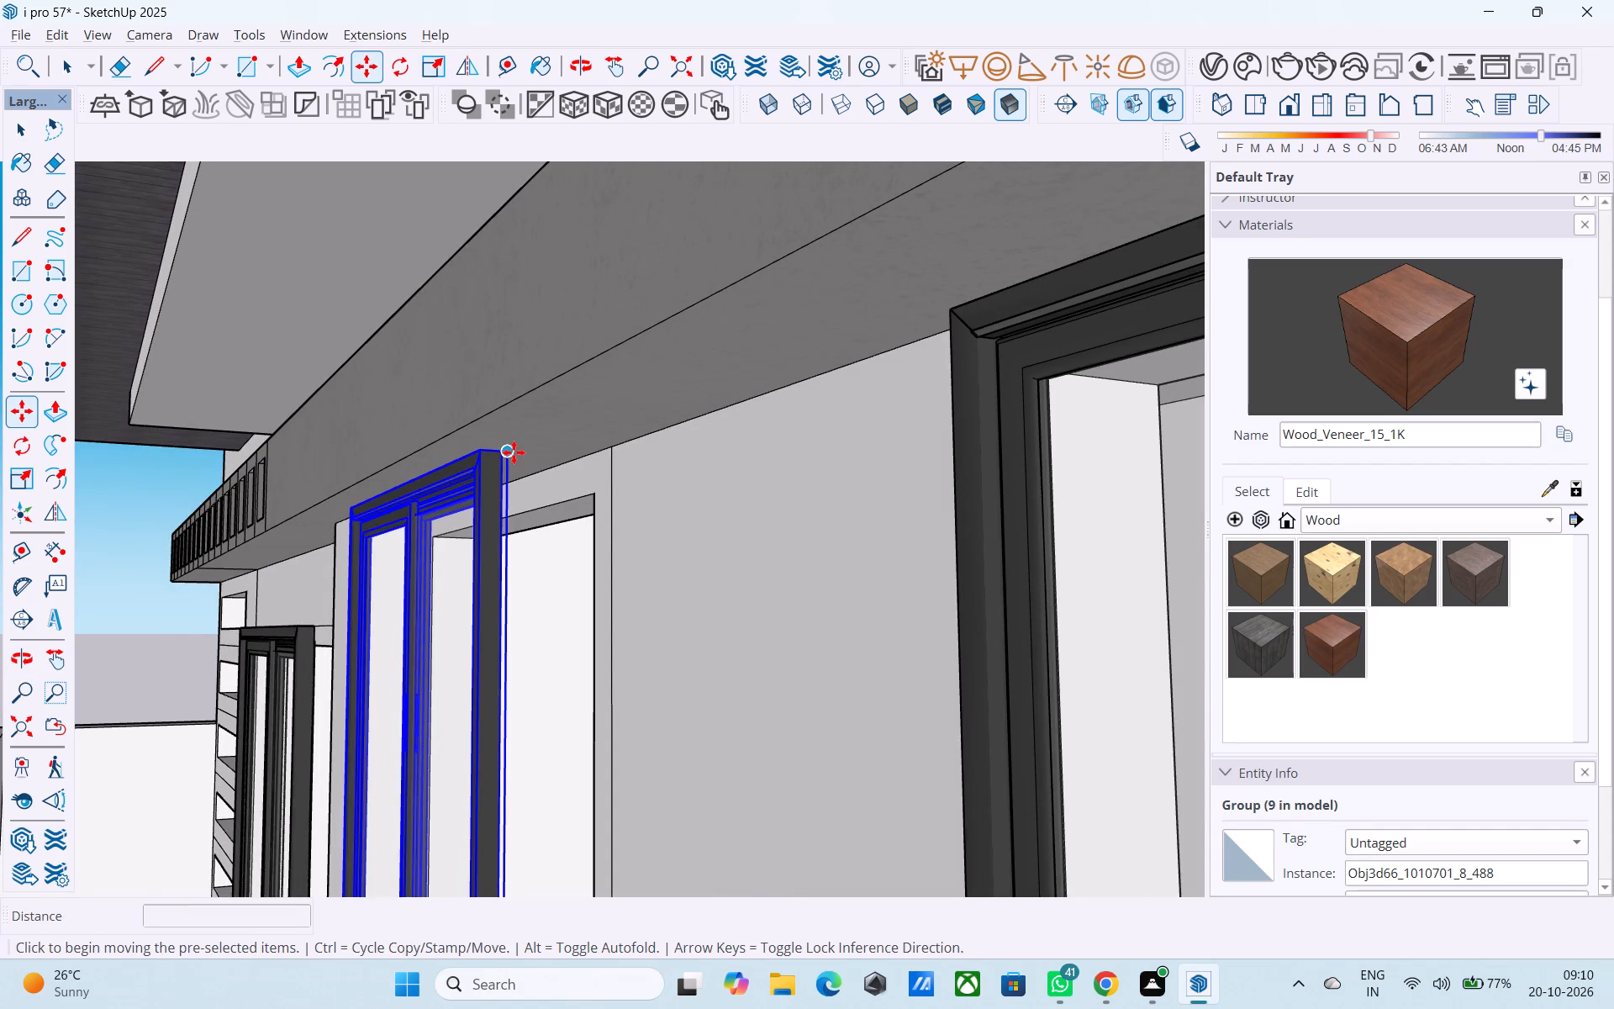
pyautogui.click(513, 453)
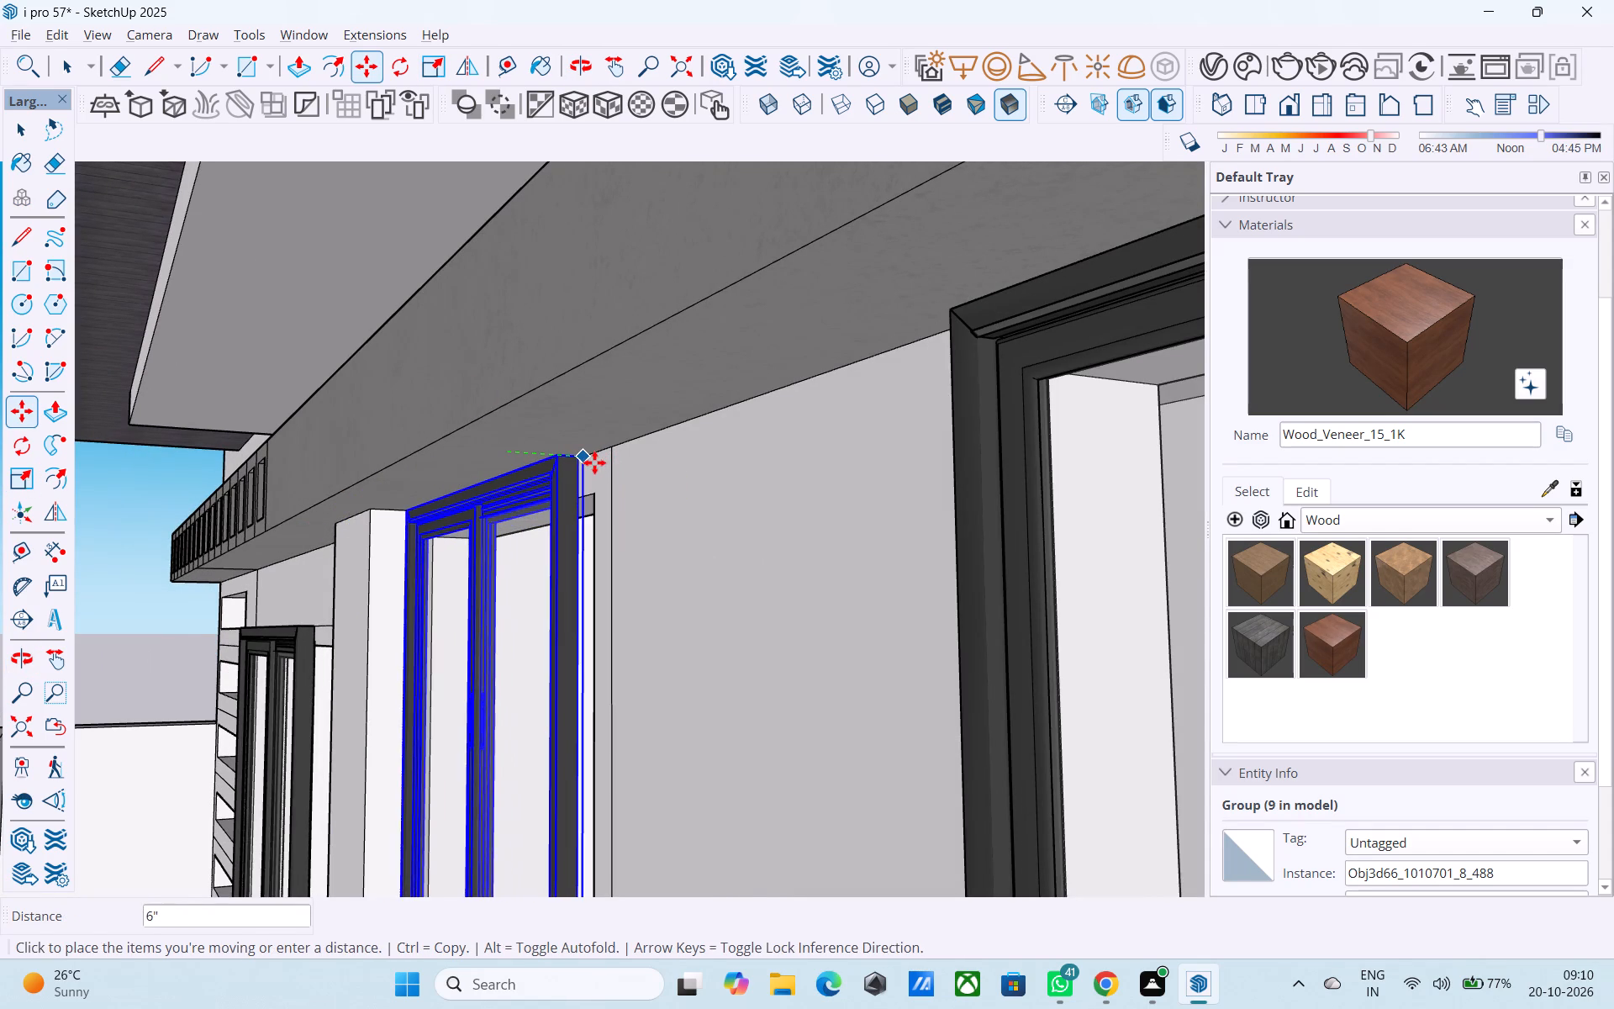
pyautogui.scroll(1, 594, 463)
pyautogui.middleClick(594, 463)
pyautogui.click(594, 462)
# Widen the middle front window at its side edge to meet the surround's outer edge.
pyautogui.moveTo(594, 462); pyautogui.dragTo(899, 528, button='middle')
pyautogui.scroll(-1, 913, 522)
pyautogui.scroll(1, 914, 522)
pyautogui.scroll(-3, 914, 524)
pyautogui.moveTo(549, 557); pyautogui.dragTo(895, 533, button='middle')
pyautogui.scroll(-3, 899, 530)
pyautogui.moveTo(888, 528); pyautogui.dragTo(448, 525, button='middle')
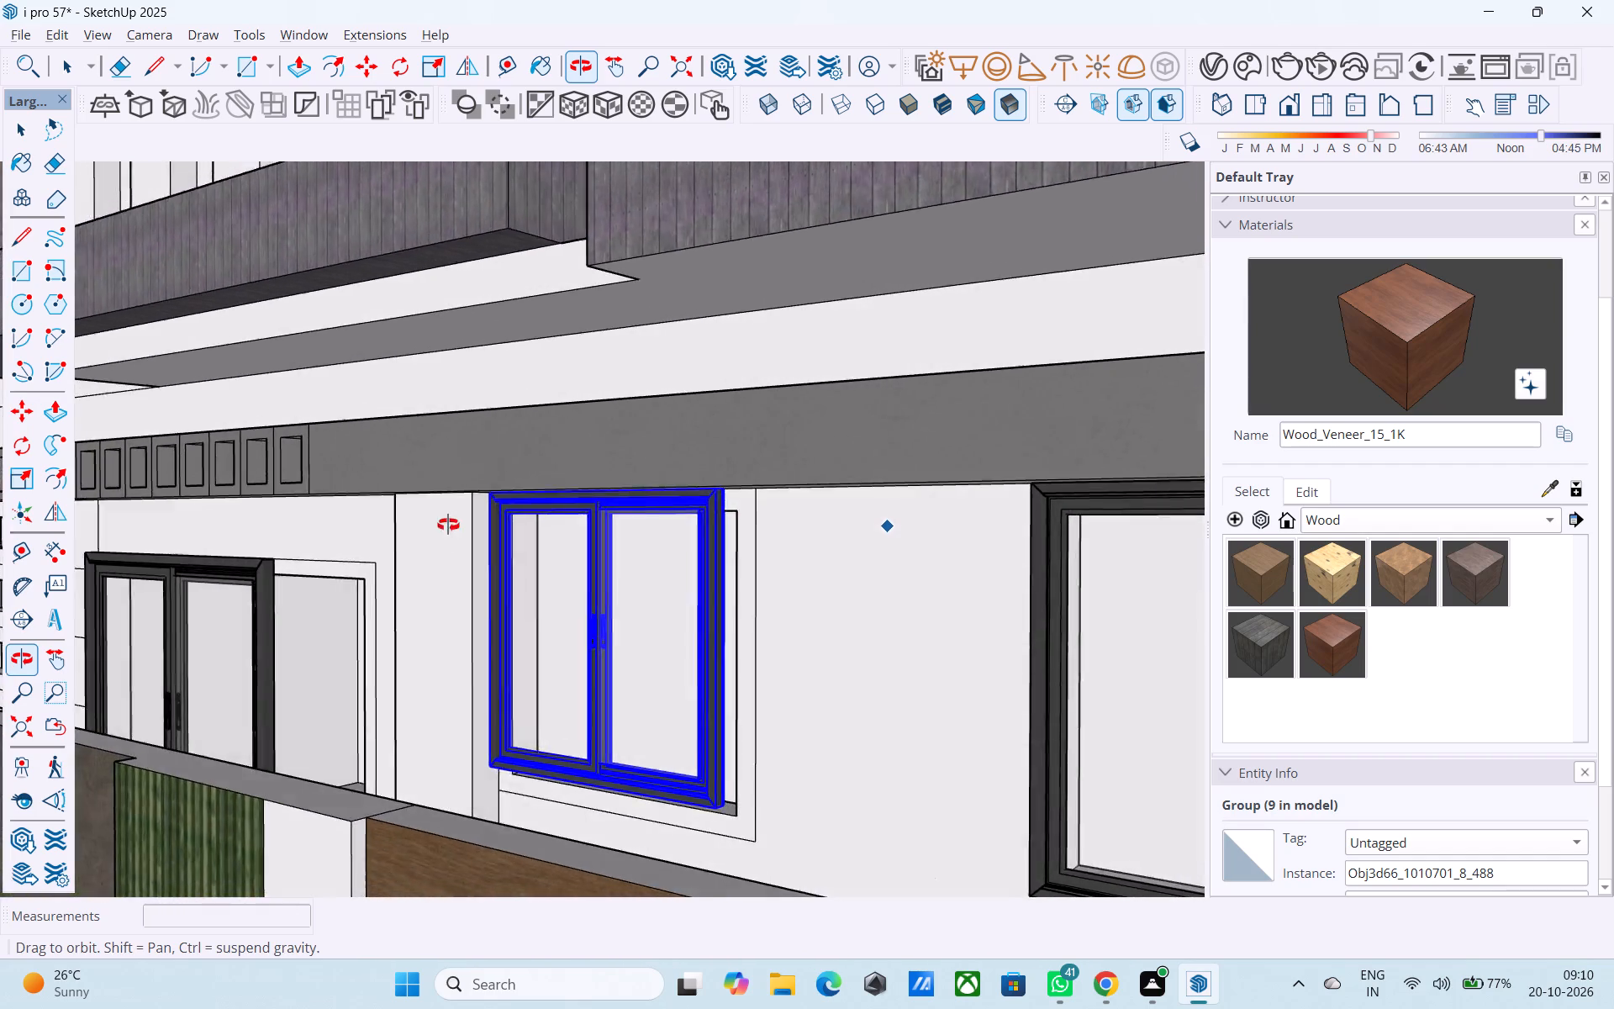
pyautogui.moveTo(448, 525); pyautogui.dragTo(430, 512, button='middle')
pyautogui.scroll(-5, 394, 502)
pyautogui.moveTo(590, 691); pyautogui.dragTo(570, 794, button='middle')
pyautogui.scroll(8, 591, 664)
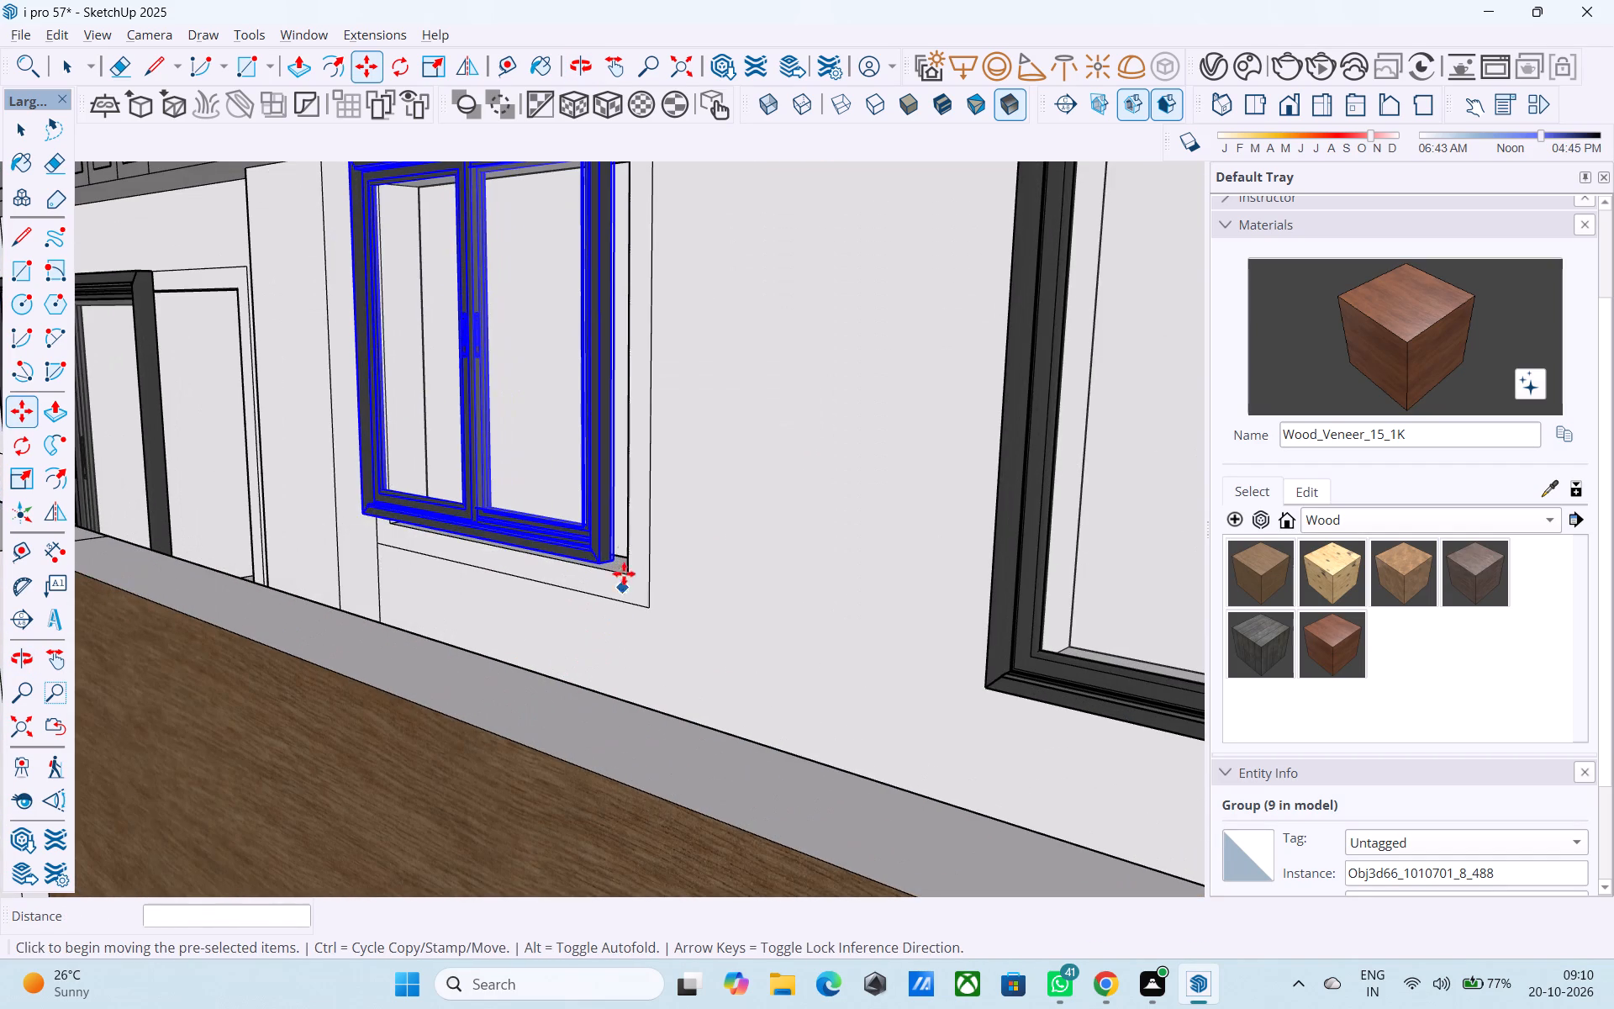
pyautogui.press('s')
pyautogui.click(611, 351)
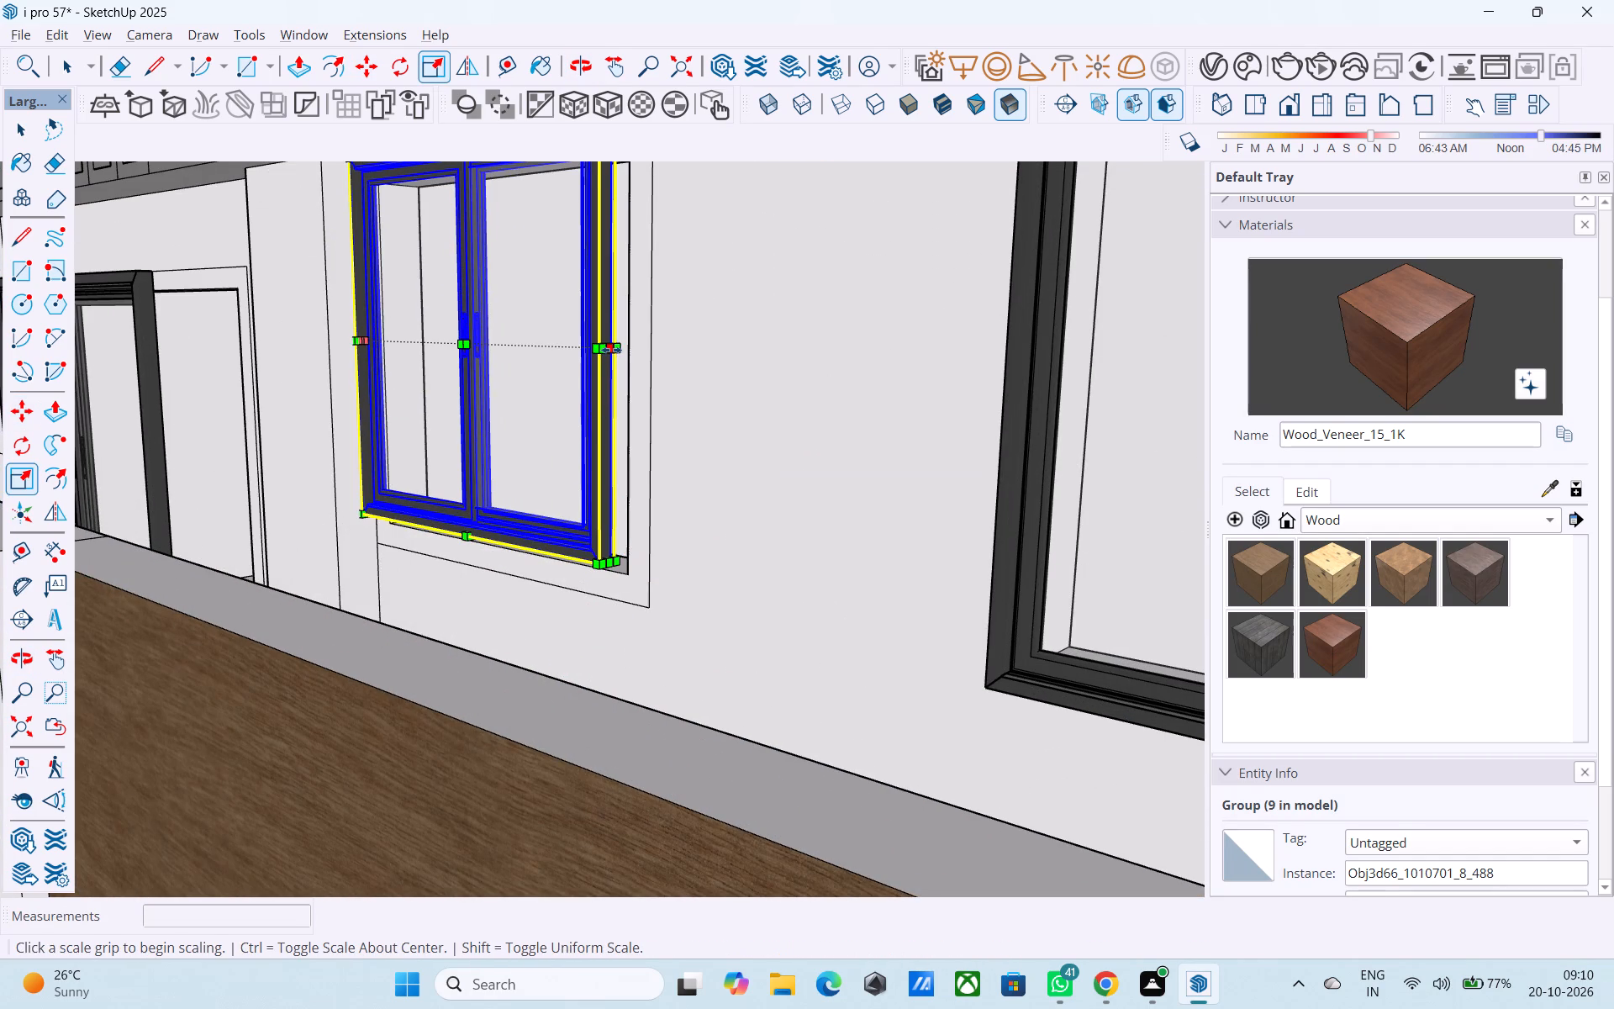
pyautogui.click(642, 350)
# Extend the middle front window's height at its bottom edge to match the surround's lower edge.
pyautogui.scroll(9, 517, 634)
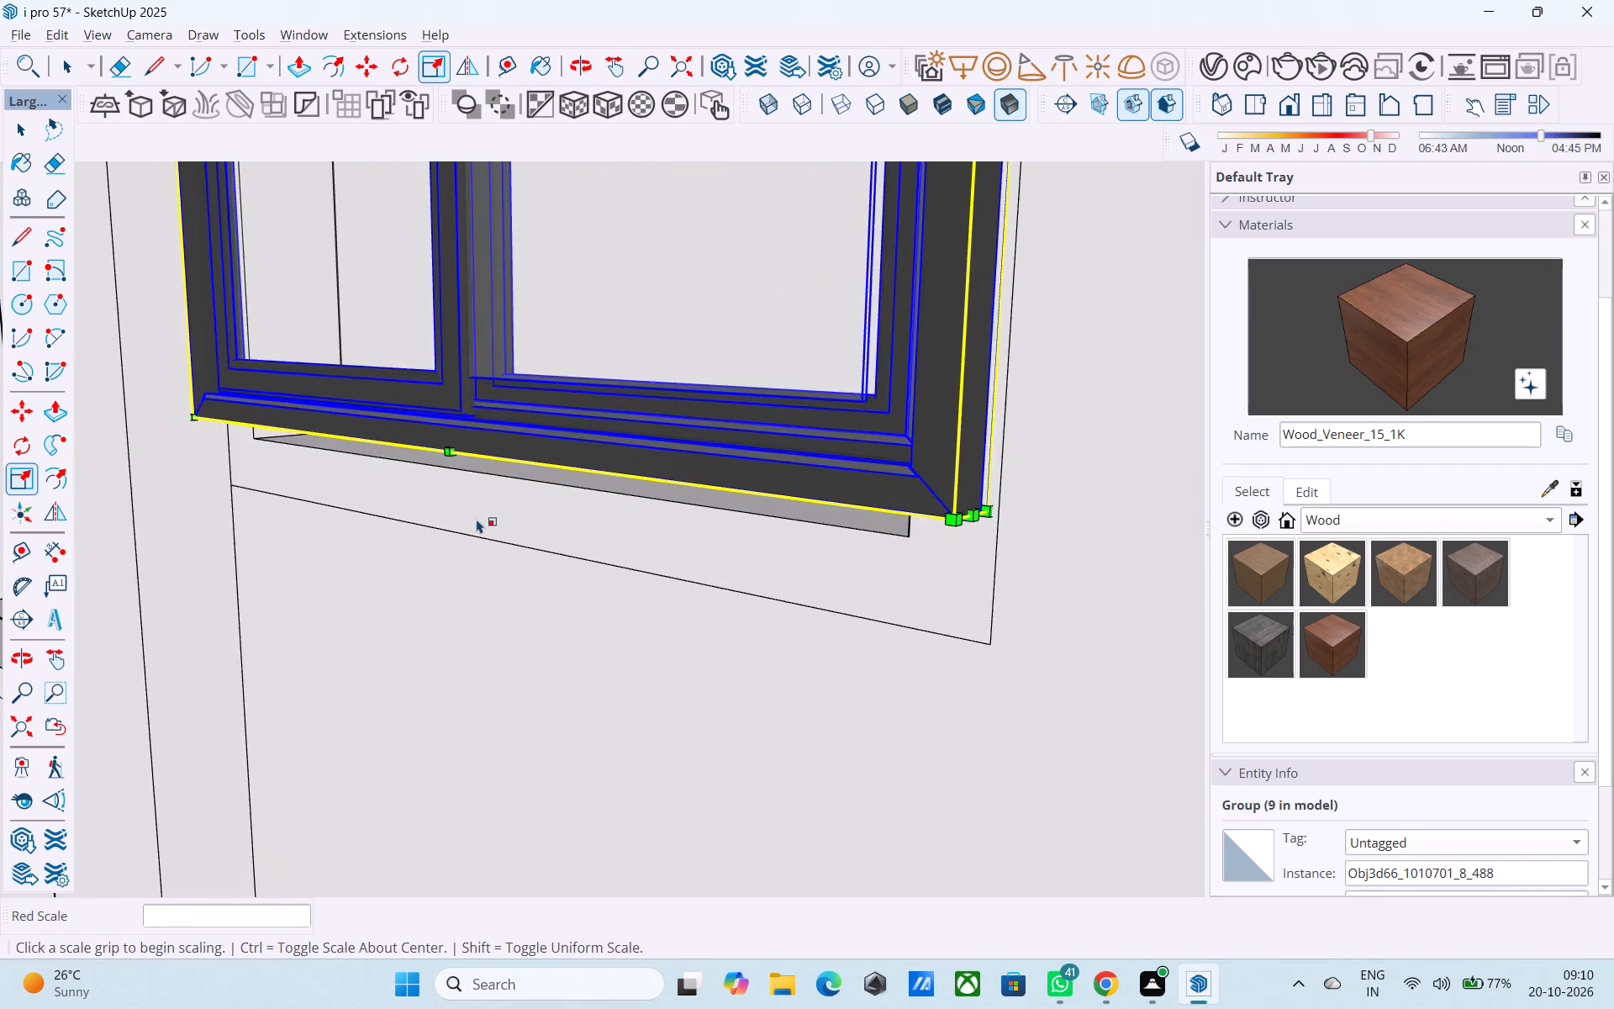
pyautogui.moveTo(477, 519); pyautogui.dragTo(456, 486, button='middle')
pyautogui.scroll(7, 455, 486)
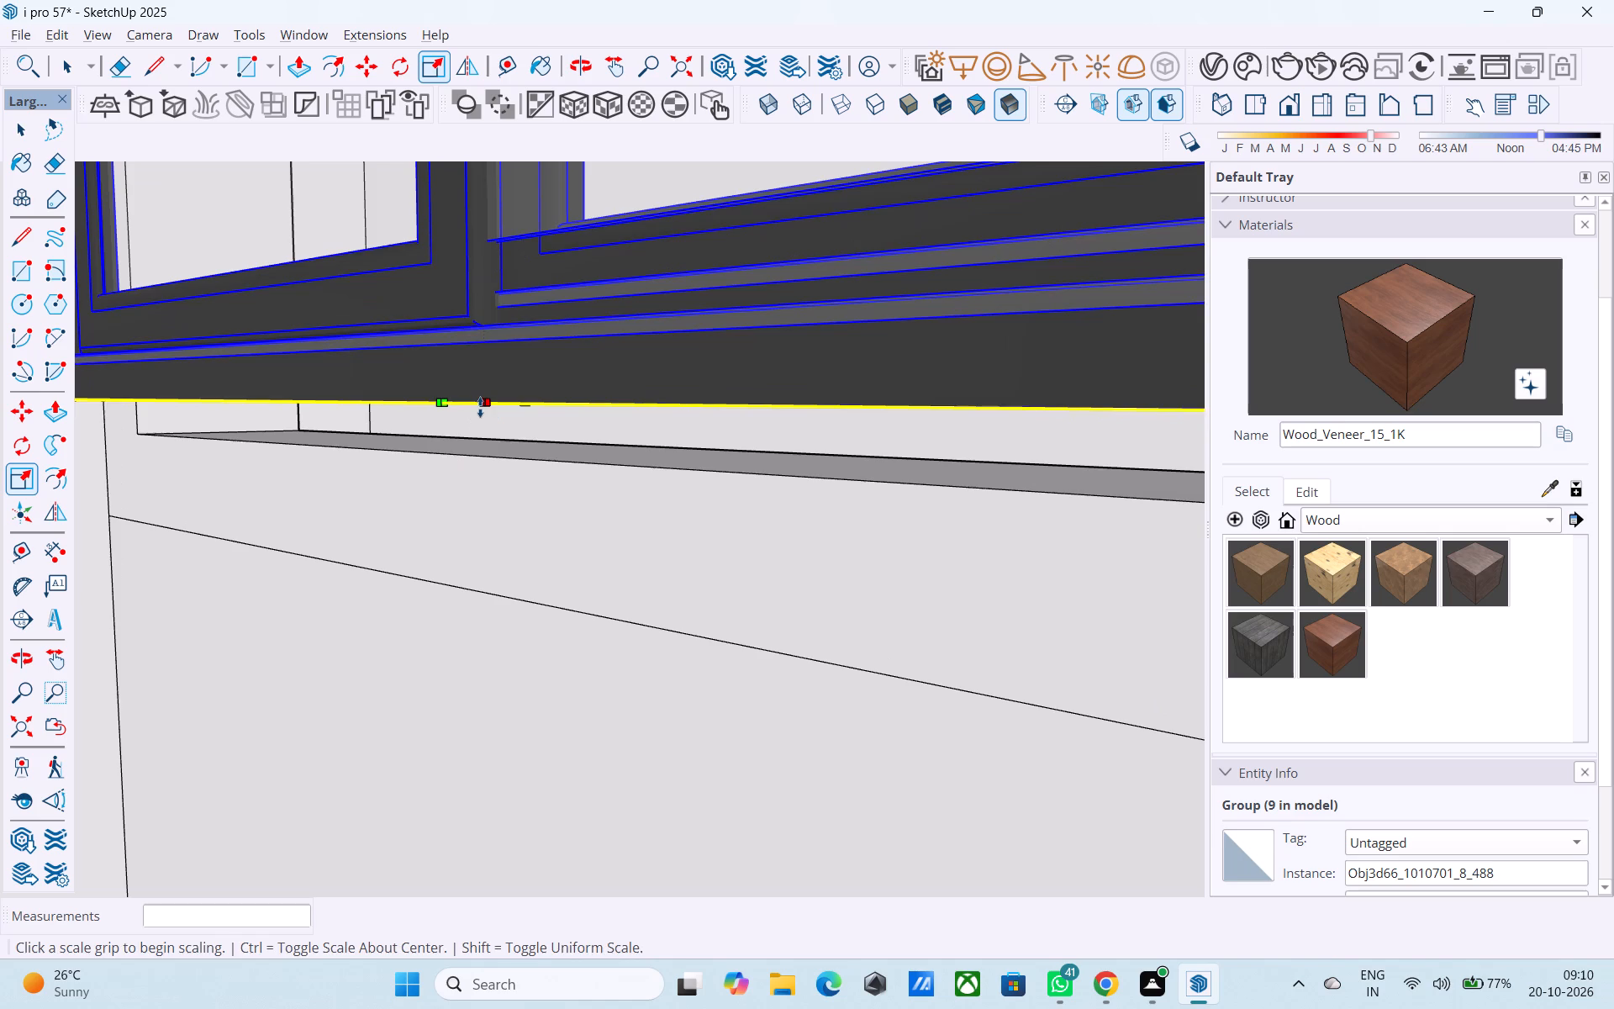
pyautogui.click(480, 407)
pyautogui.click(451, 595)
pyautogui.scroll(-15, 450, 594)
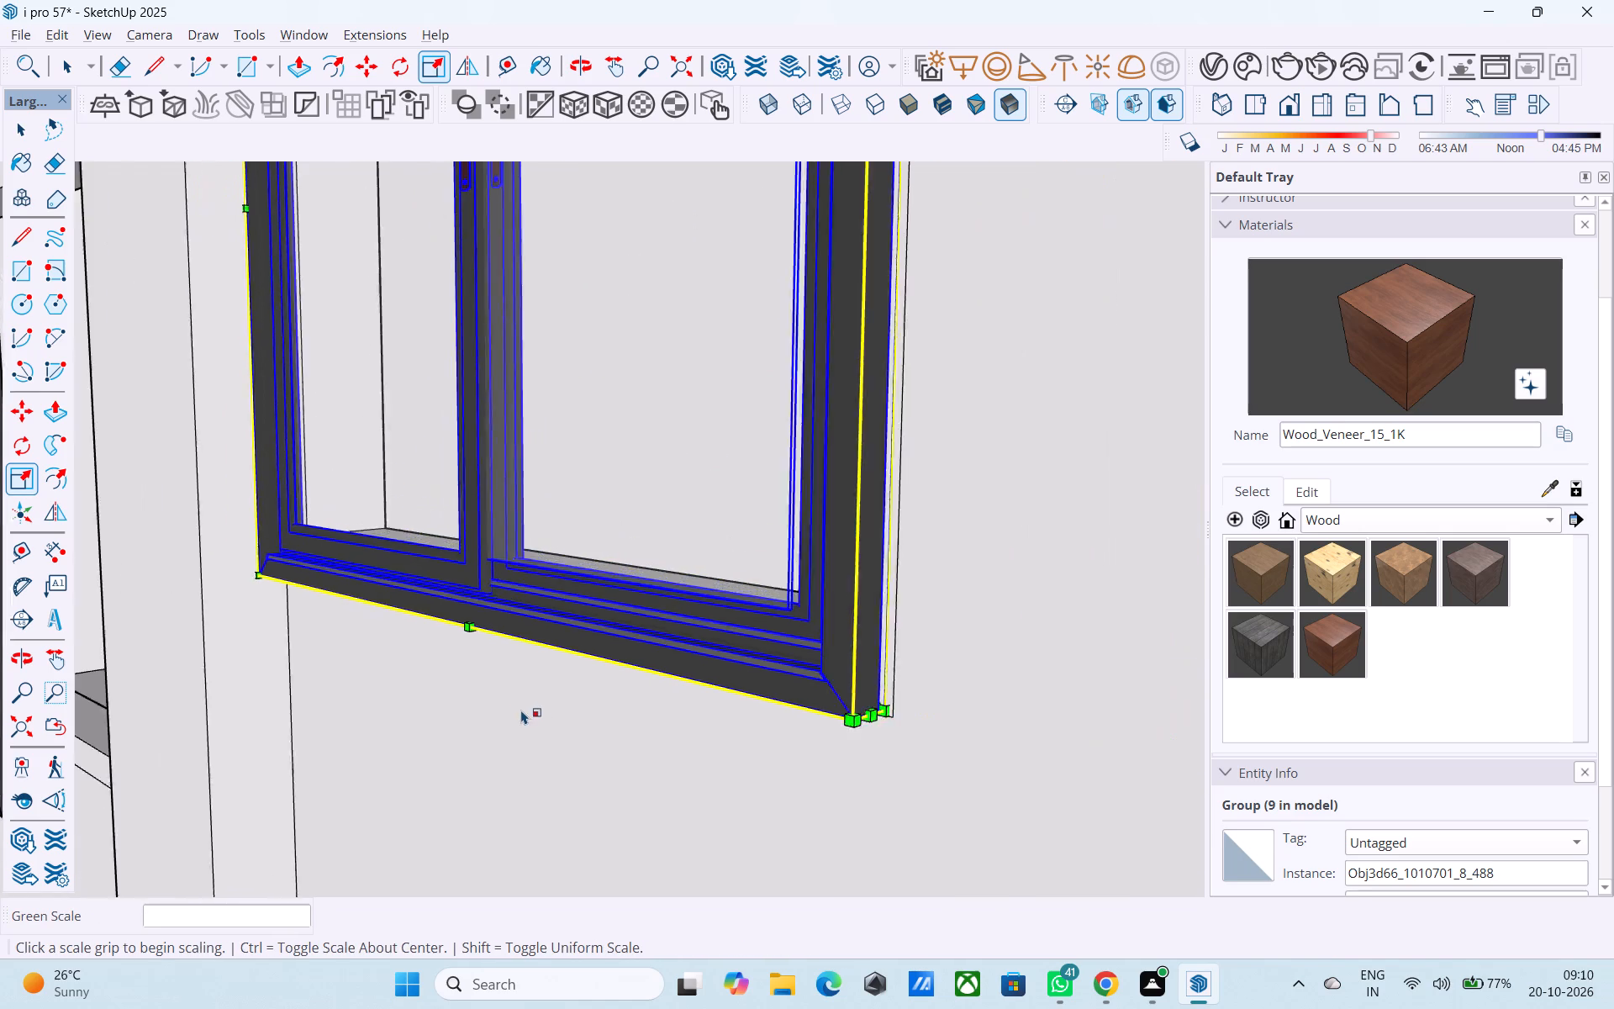
pyautogui.scroll(-11, 521, 710)
pyautogui.moveTo(523, 719); pyautogui.dragTo(756, 782, button='middle')
pyautogui.scroll(-14, 799, 728)
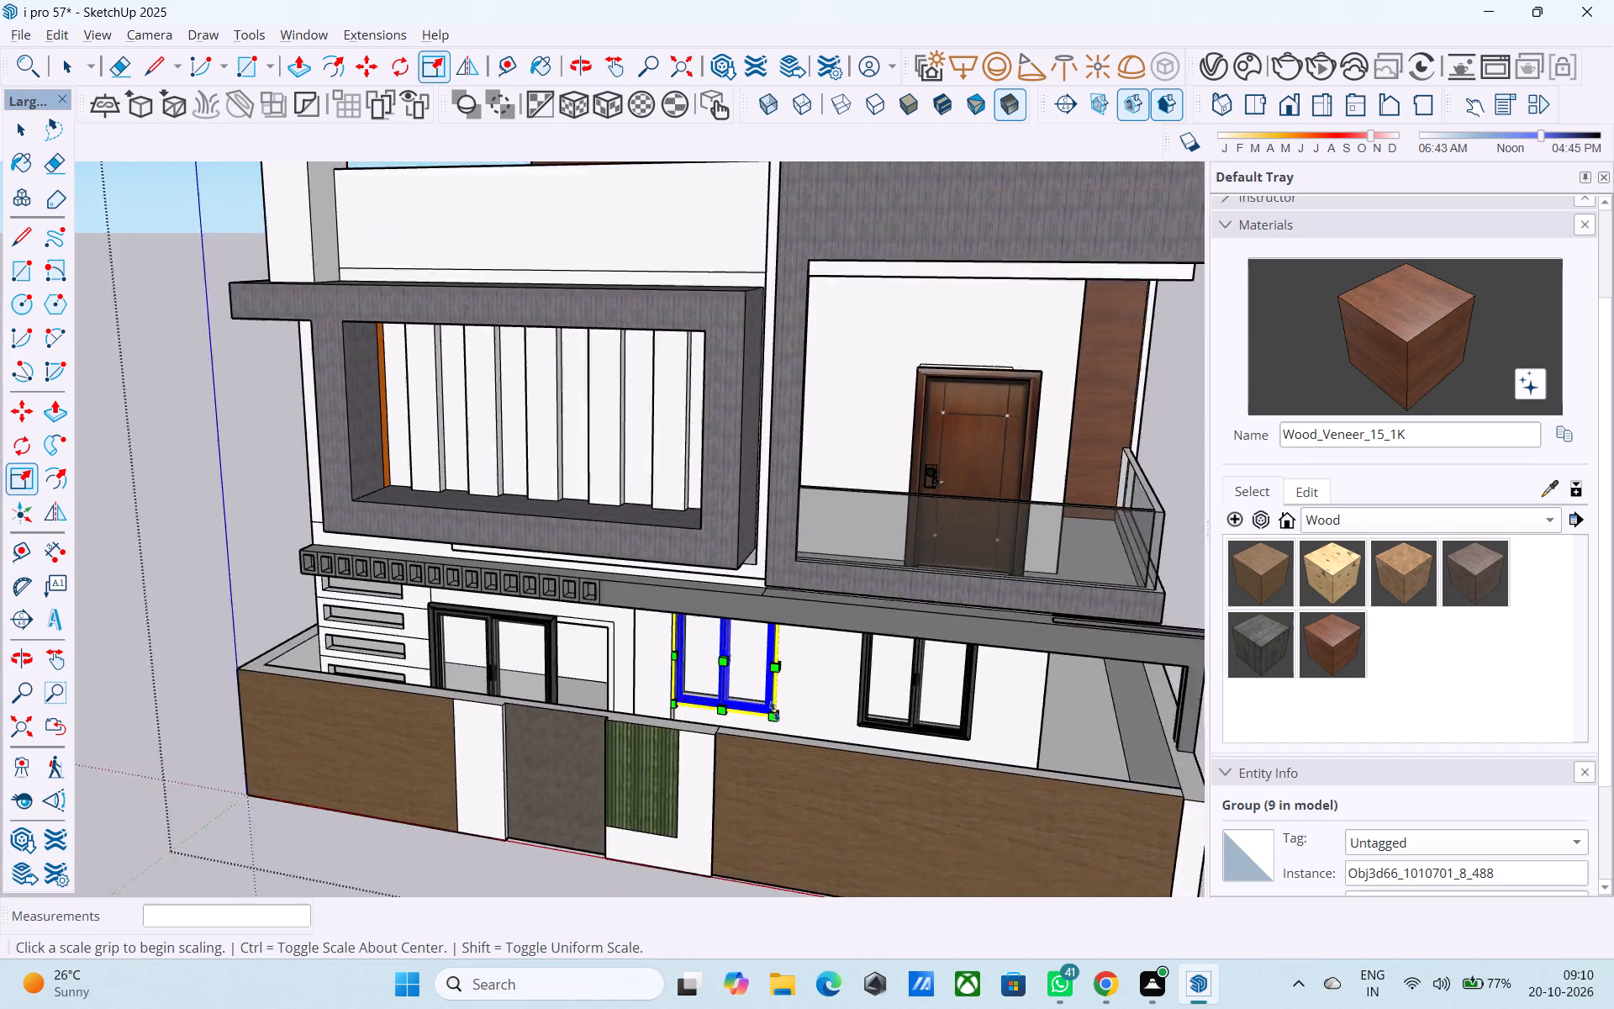
# Widen the front window beside the slotted wall openings by about 1.43 to meet its surround's outer edge.
pyautogui.scroll(-7, 774, 711)
pyautogui.moveTo(520, 679); pyautogui.dragTo(468, 766, button='middle')
pyautogui.scroll(4, 488, 734)
pyautogui.moveTo(524, 717); pyautogui.dragTo(393, 709, button='middle')
pyautogui.scroll(8, 439, 699)
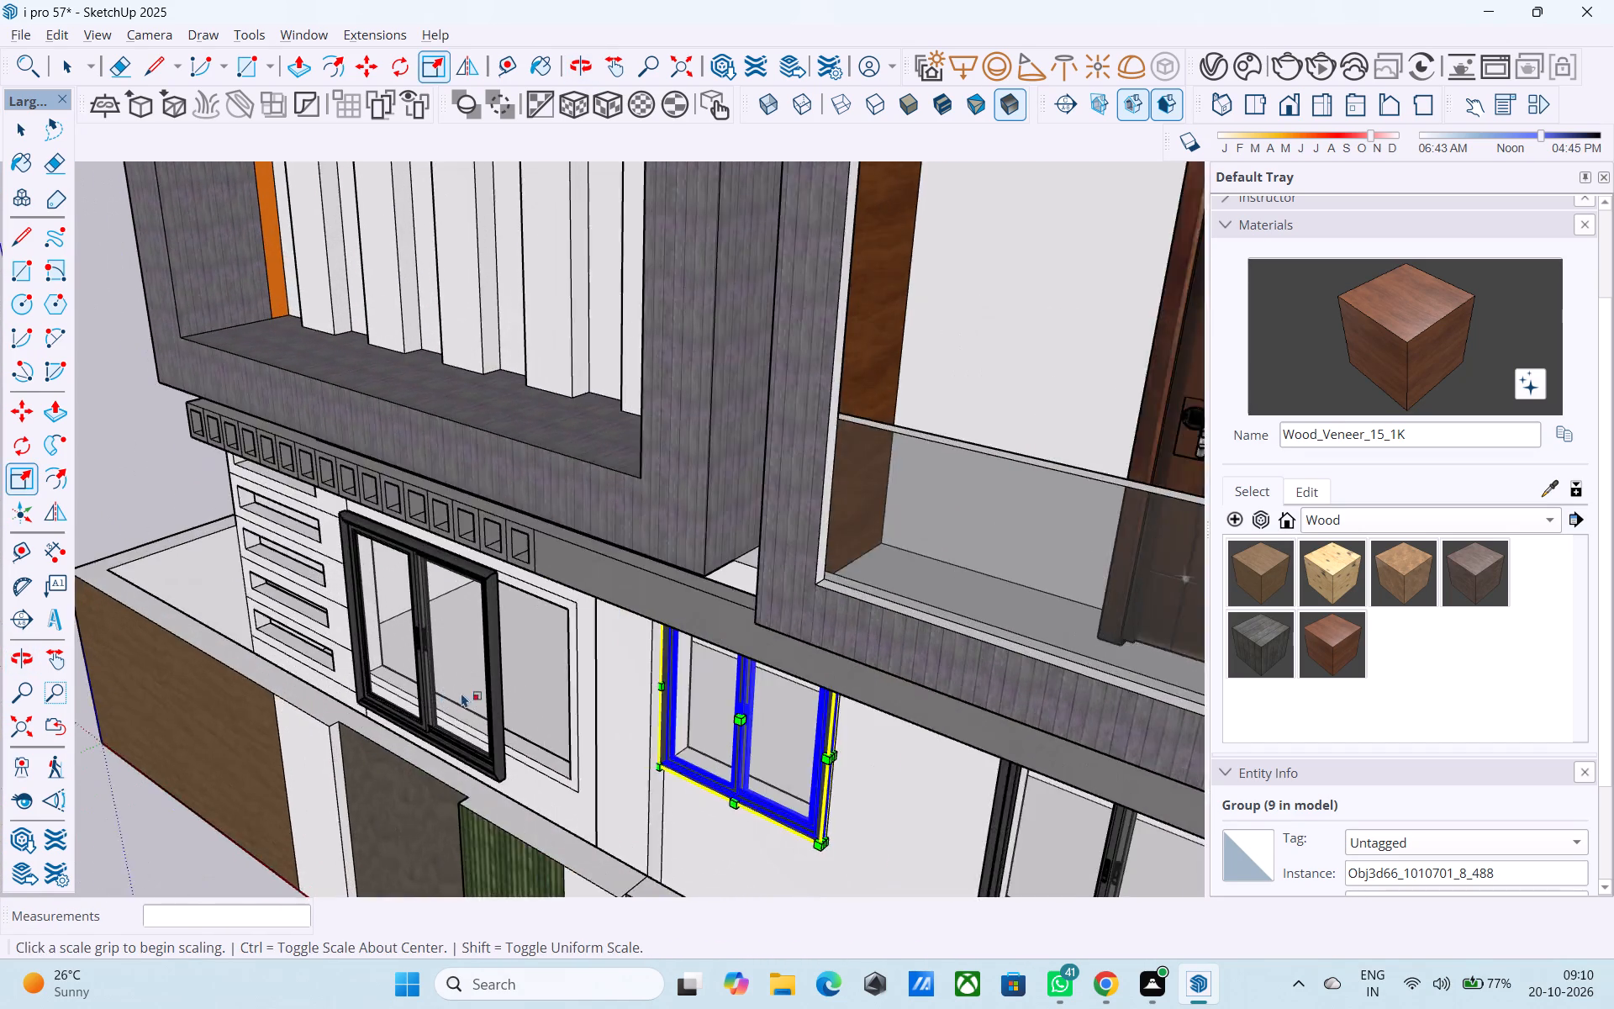
pyautogui.moveTo(454, 692); pyautogui.dragTo(390, 675, button='middle')
pyautogui.scroll(3, 435, 677)
pyautogui.press('s')
pyautogui.press('s')
pyautogui.press('space')
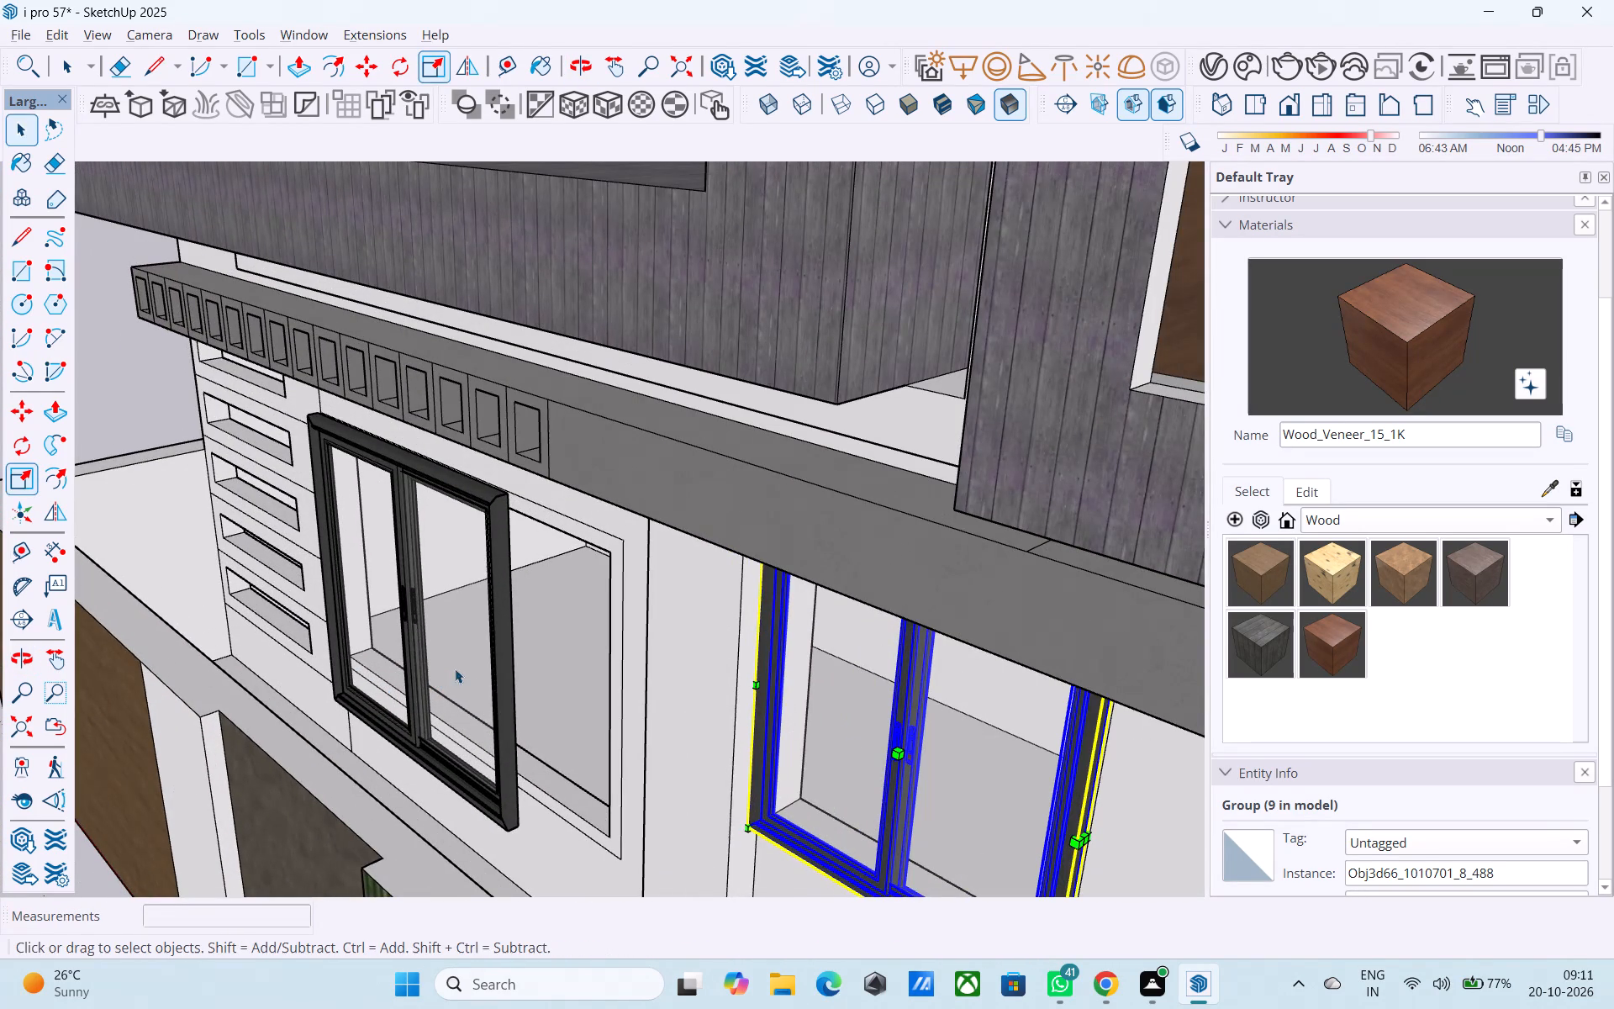
pyautogui.click(490, 640)
pyautogui.press('s')
pyautogui.scroll(4, 486, 674)
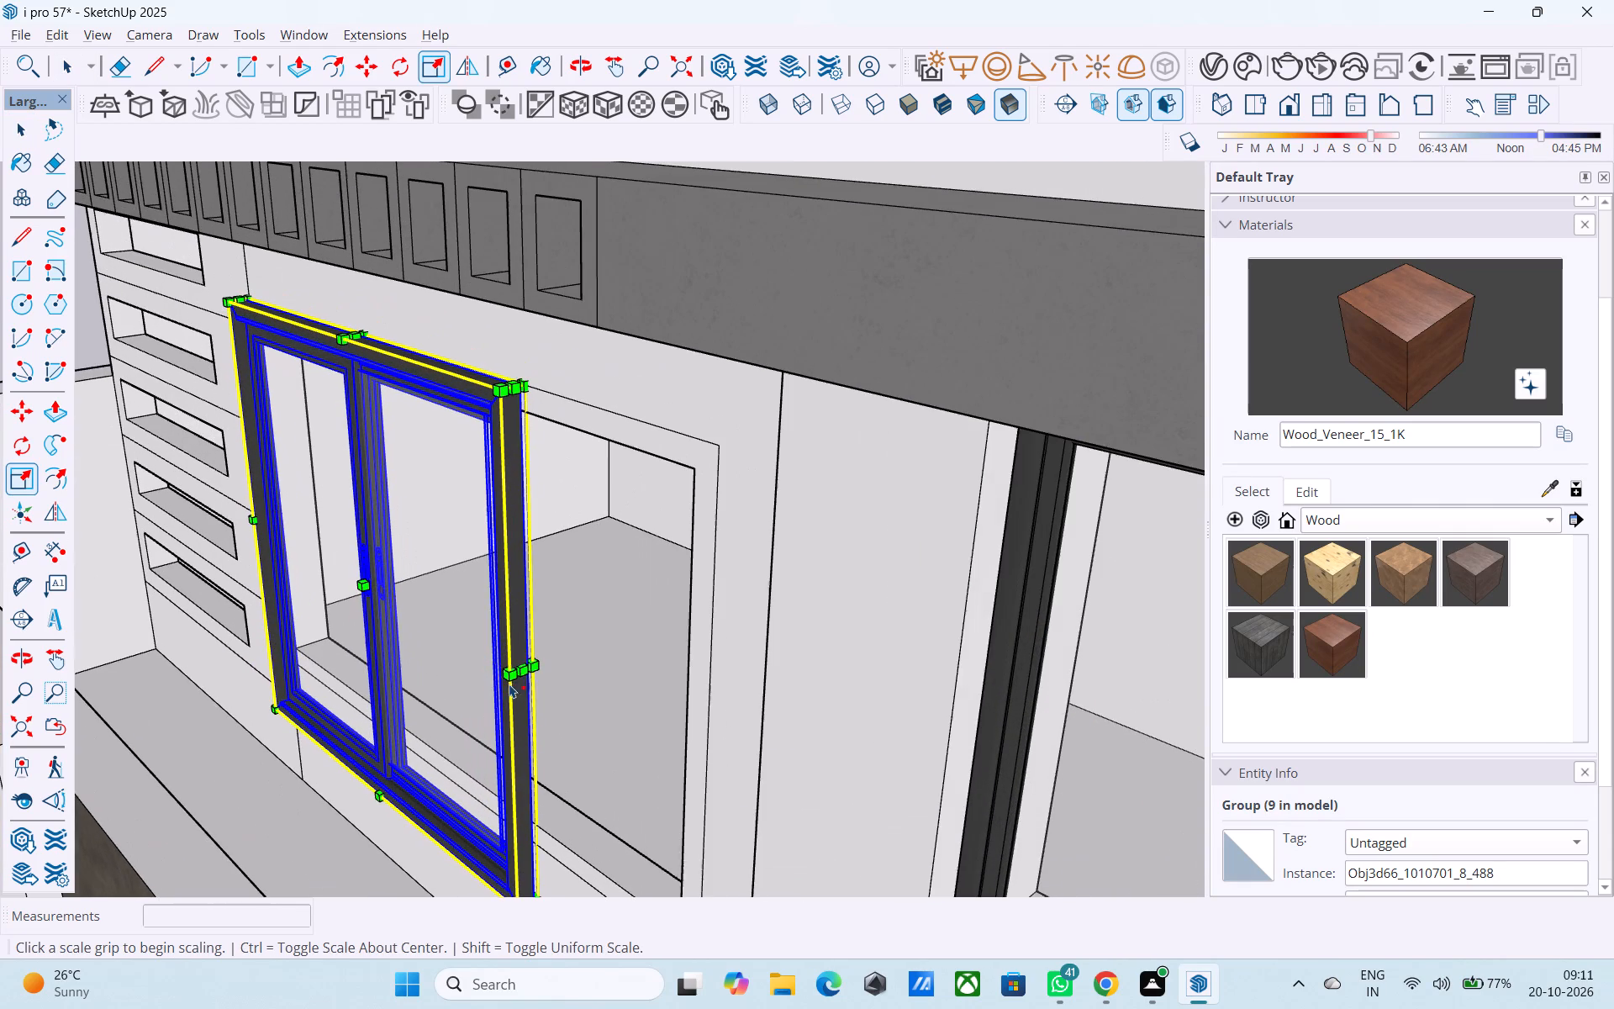
pyautogui.click(525, 668)
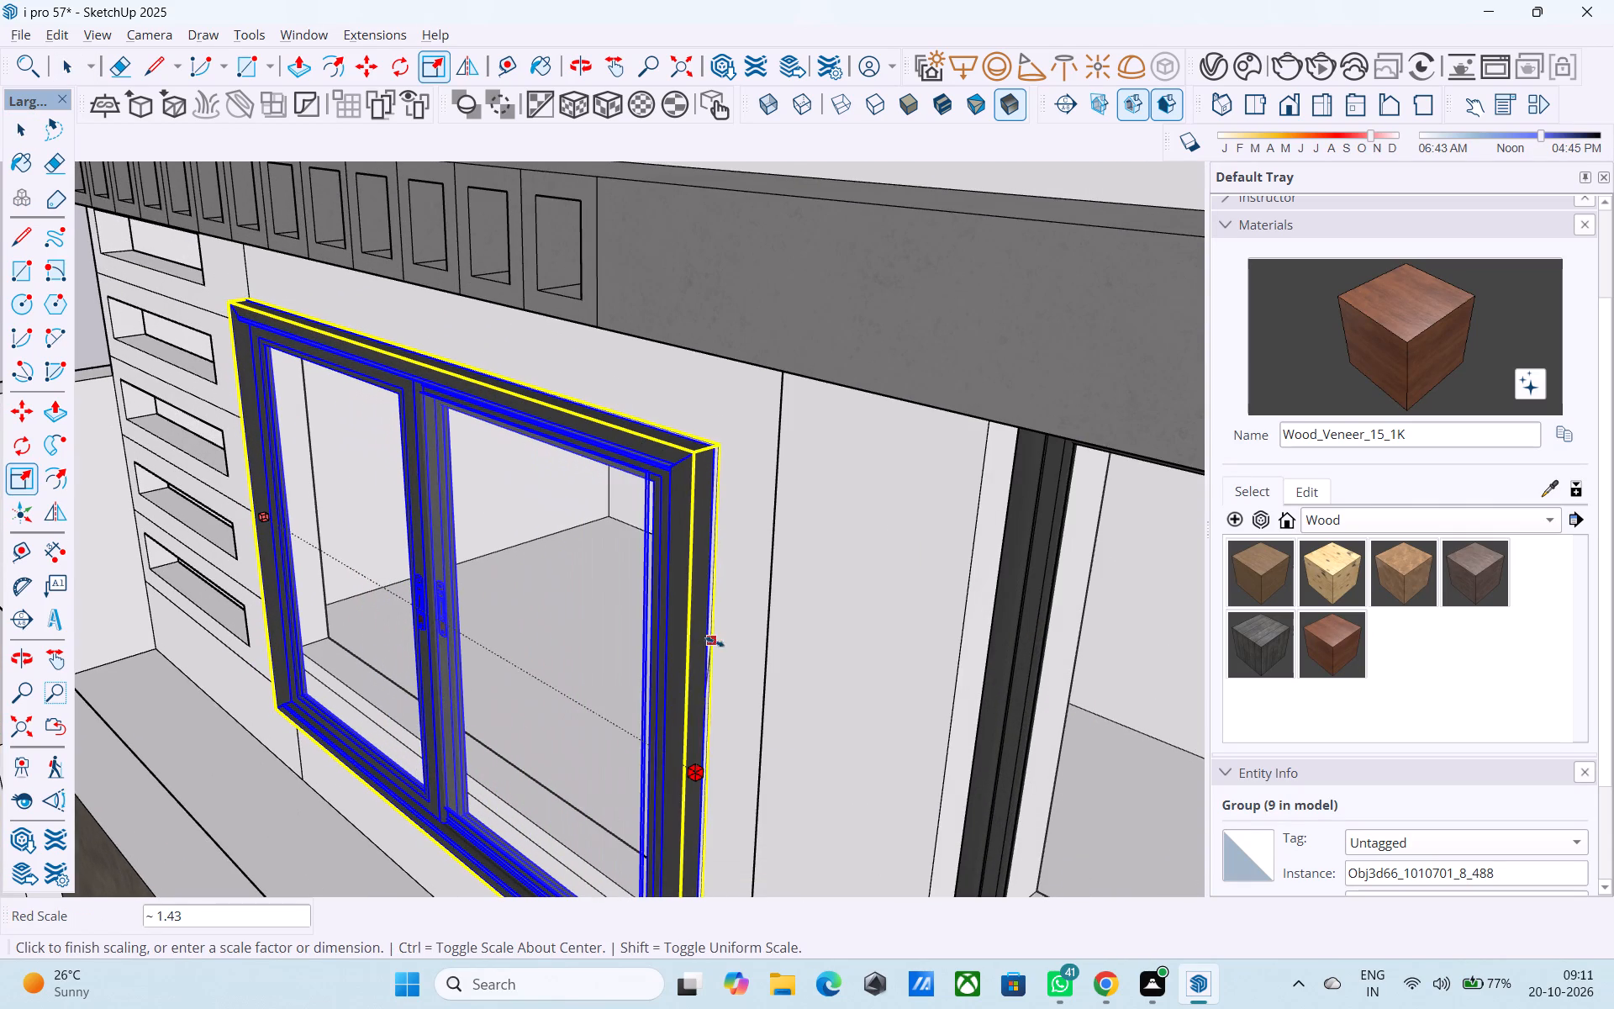
pyautogui.click(715, 642)
# Scale that window's height at its bottom edge by about 0.92 to match the surround's lower edge.
pyautogui.scroll(-6, 751, 487)
pyautogui.moveTo(715, 693); pyautogui.dragTo(585, 650, button='middle')
pyautogui.scroll(12, 579, 718)
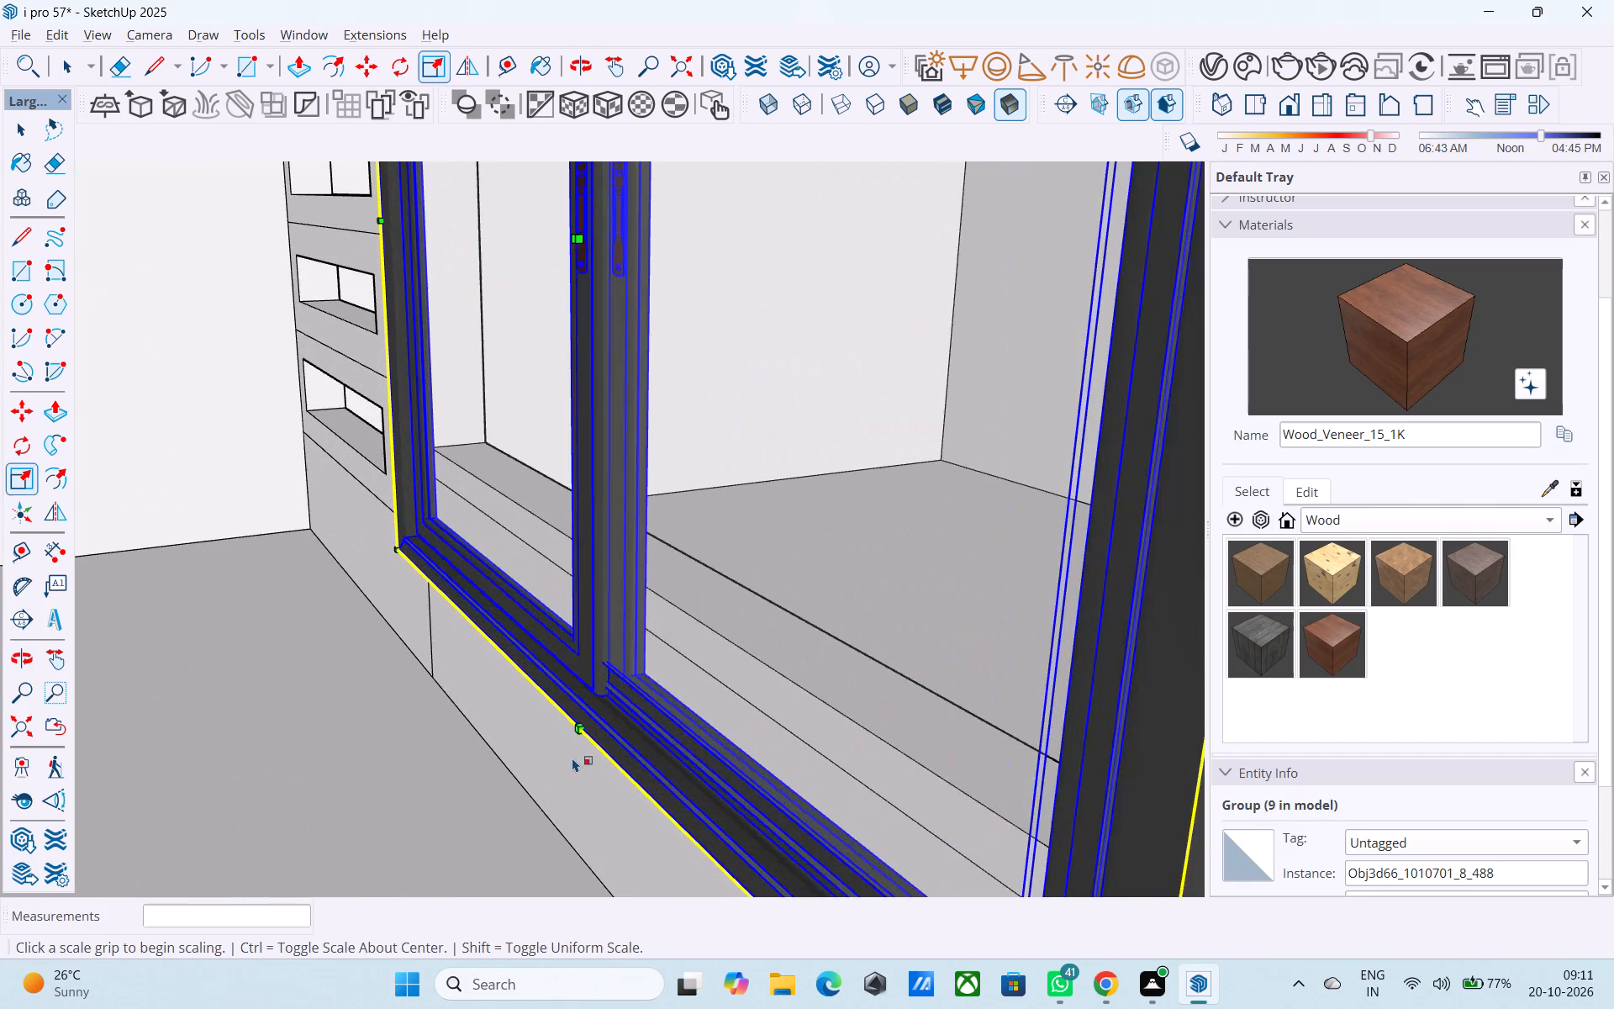
pyautogui.click(603, 727)
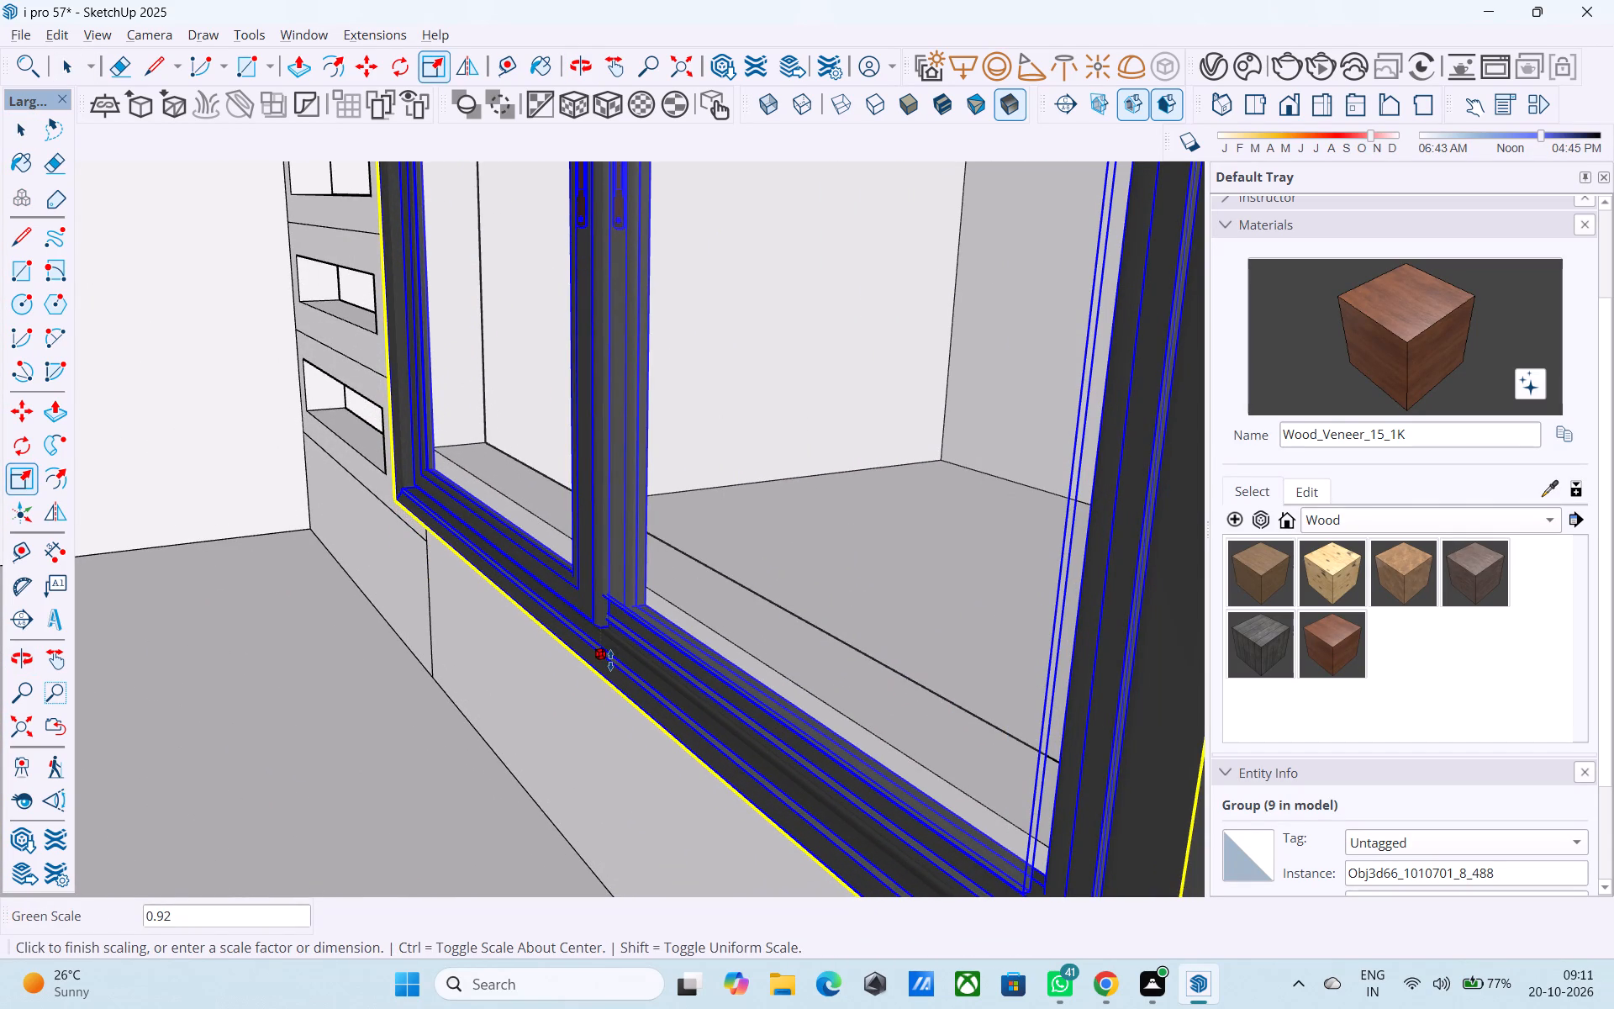
pyautogui.click(610, 658)
# Examine the front and side facades of the house to review the fitted windows and the remaining doors.
pyautogui.scroll(-10, 607, 637)
pyautogui.moveTo(588, 695); pyautogui.dragTo(762, 730, button='middle')
pyautogui.scroll(-5, 539, 679)
pyautogui.scroll(1, 298, 613)
pyautogui.scroll(-3, 85, 403)
pyautogui.moveTo(145, 561); pyautogui.dragTo(367, 561, button='middle')
pyautogui.scroll(-10, 124, 543)
pyautogui.moveTo(168, 584); pyautogui.dragTo(226, 549, button='middle')
pyautogui.scroll(-8, 110, 535)
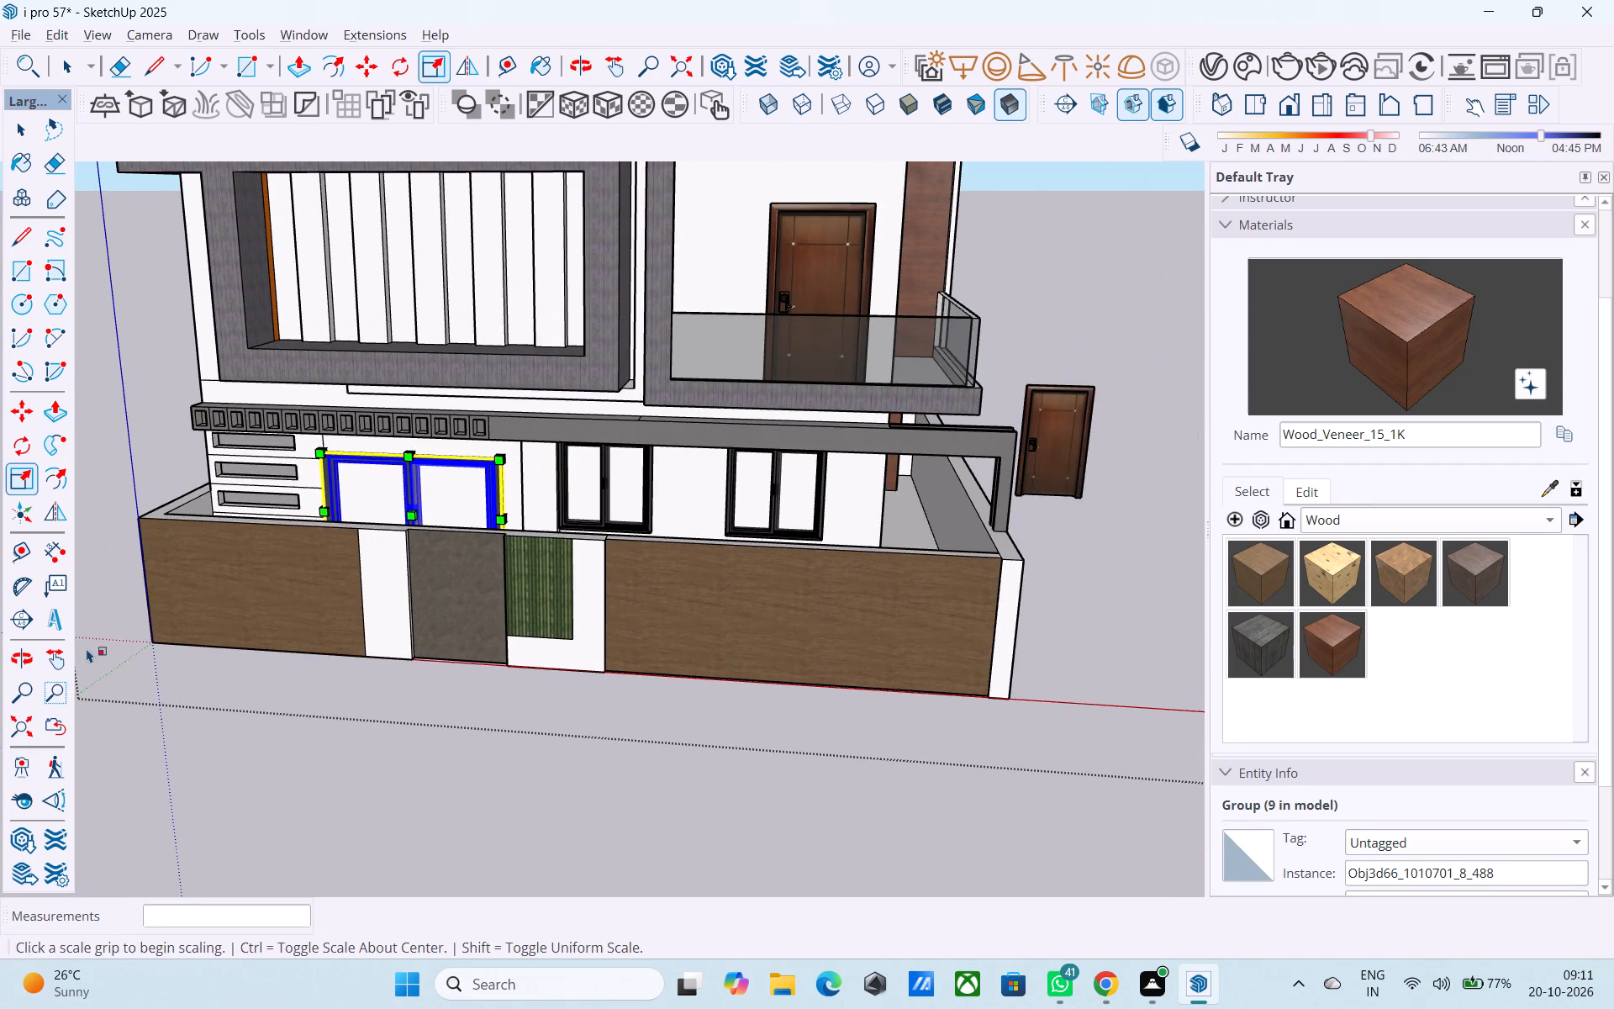
pyautogui.press('space')
pyautogui.scroll(-5, 88, 644)
pyautogui.moveTo(347, 626); pyautogui.dragTo(286, 631, button='middle')
pyautogui.scroll(-5, 276, 605)
pyautogui.moveTo(320, 631); pyautogui.dragTo(199, 607, button='middle')
pyautogui.scroll(5, 385, 525)
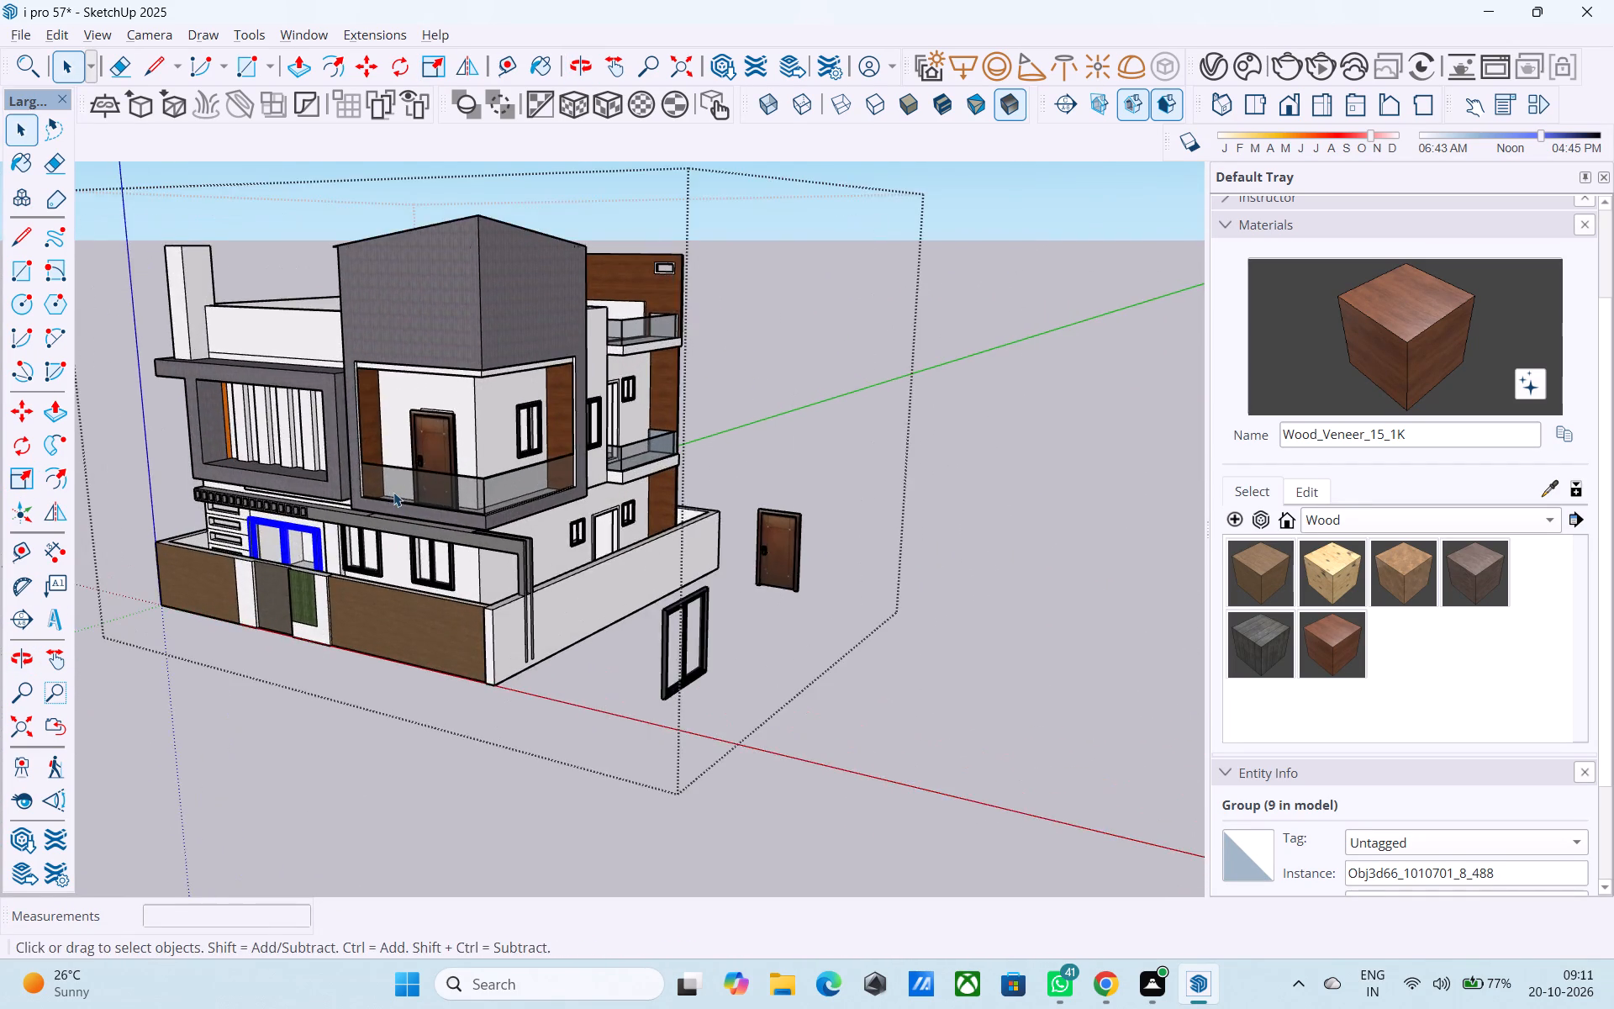
pyautogui.moveTo(393, 490); pyautogui.dragTo(369, 464, button='middle')
pyautogui.scroll(-5, 410, 425)
pyautogui.moveTo(518, 689); pyautogui.dragTo(477, 628, button='middle')
pyautogui.scroll(5, 430, 358)
pyautogui.moveTo(427, 334); pyautogui.dragTo(396, 340, button='middle')
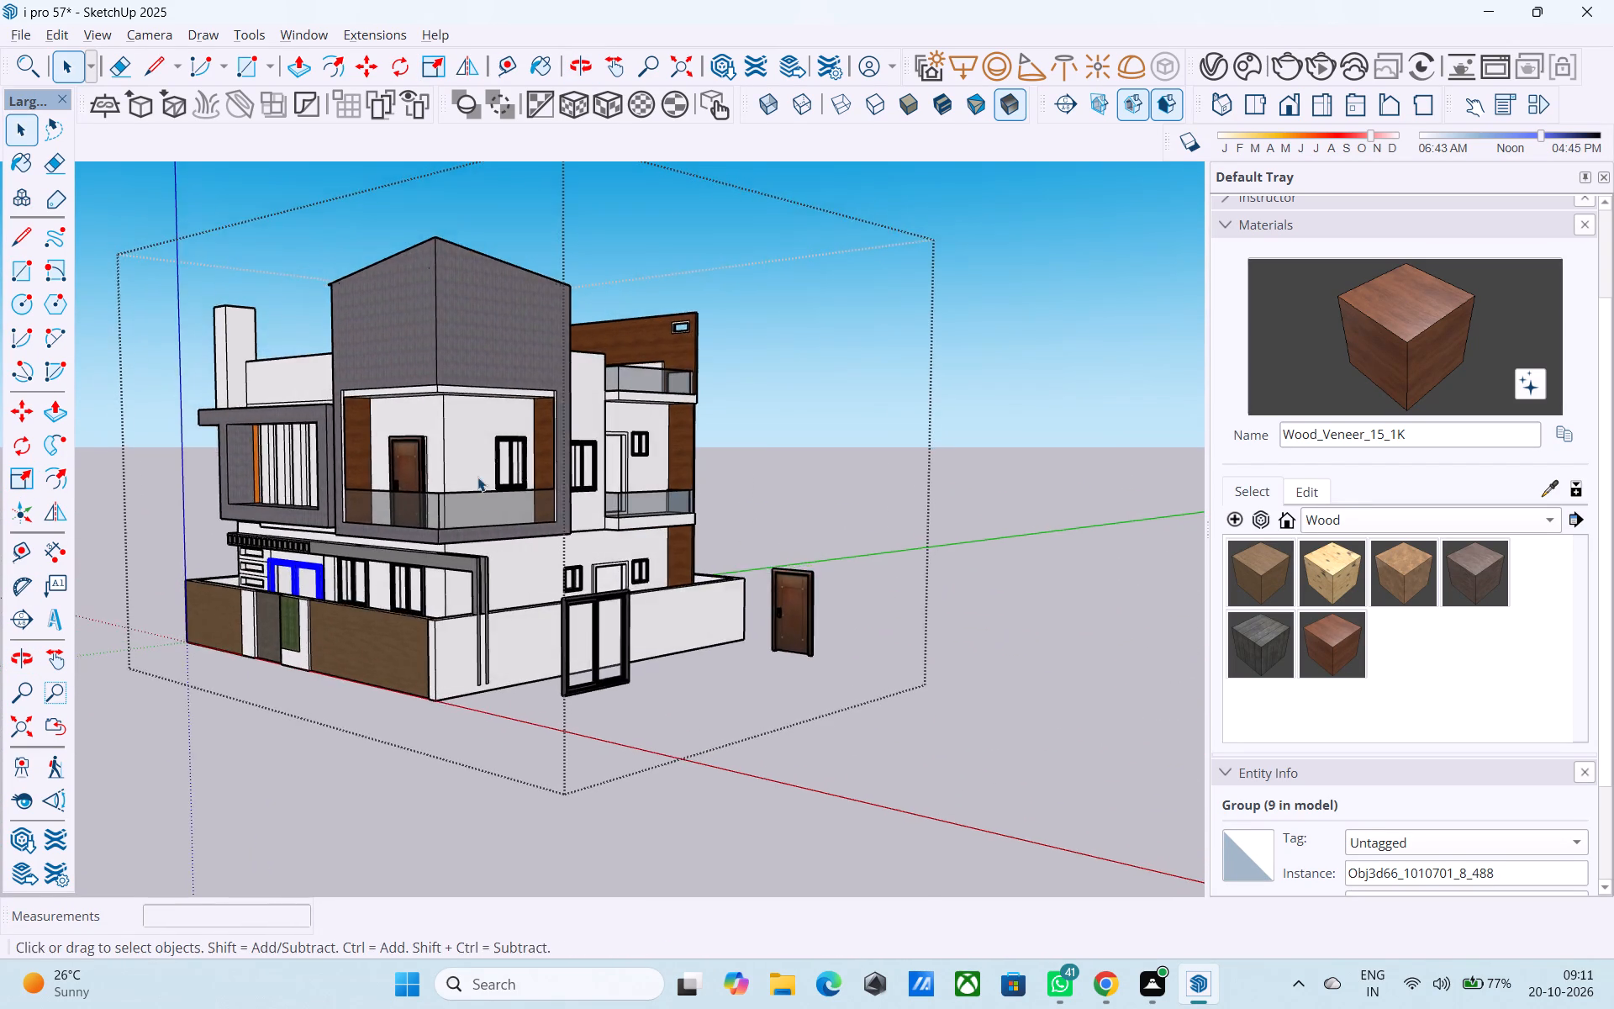
pyautogui.scroll(3, 488, 577)
pyautogui.moveTo(446, 588); pyautogui.dragTo(632, 708, button='middle')
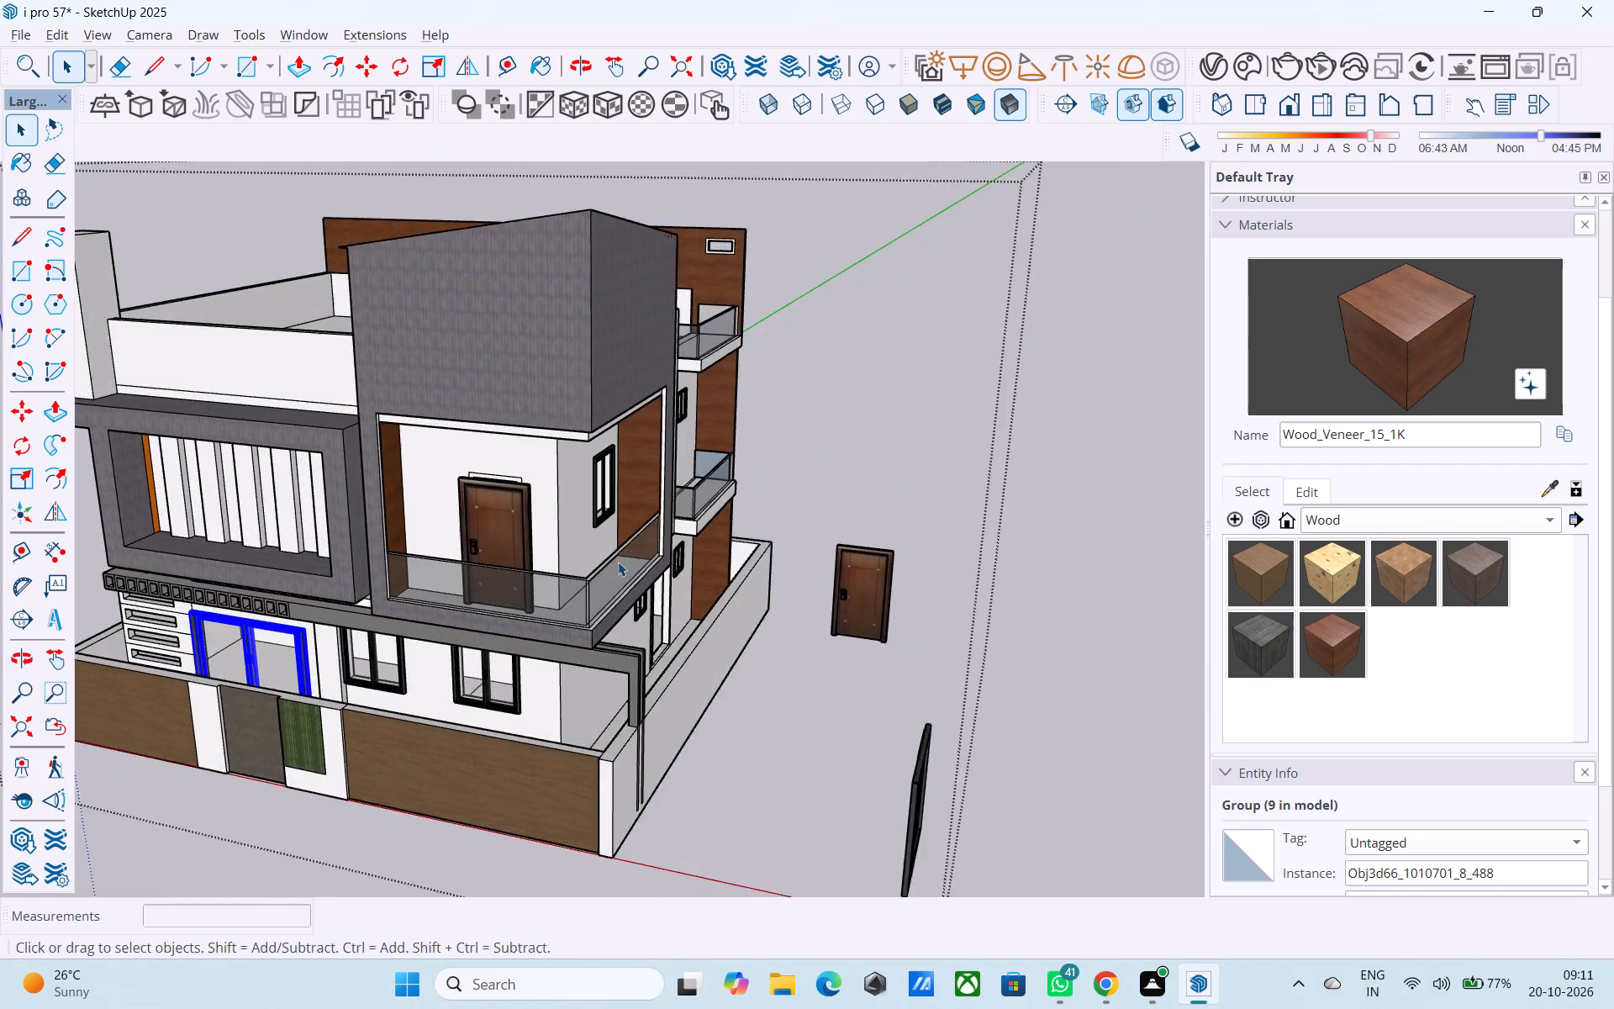
# Scale the wooden door on the front first-floor balcony uniformly down from its upper corner to suit its doorway.
pyautogui.scroll(3, 614, 533)
pyautogui.click(477, 487)
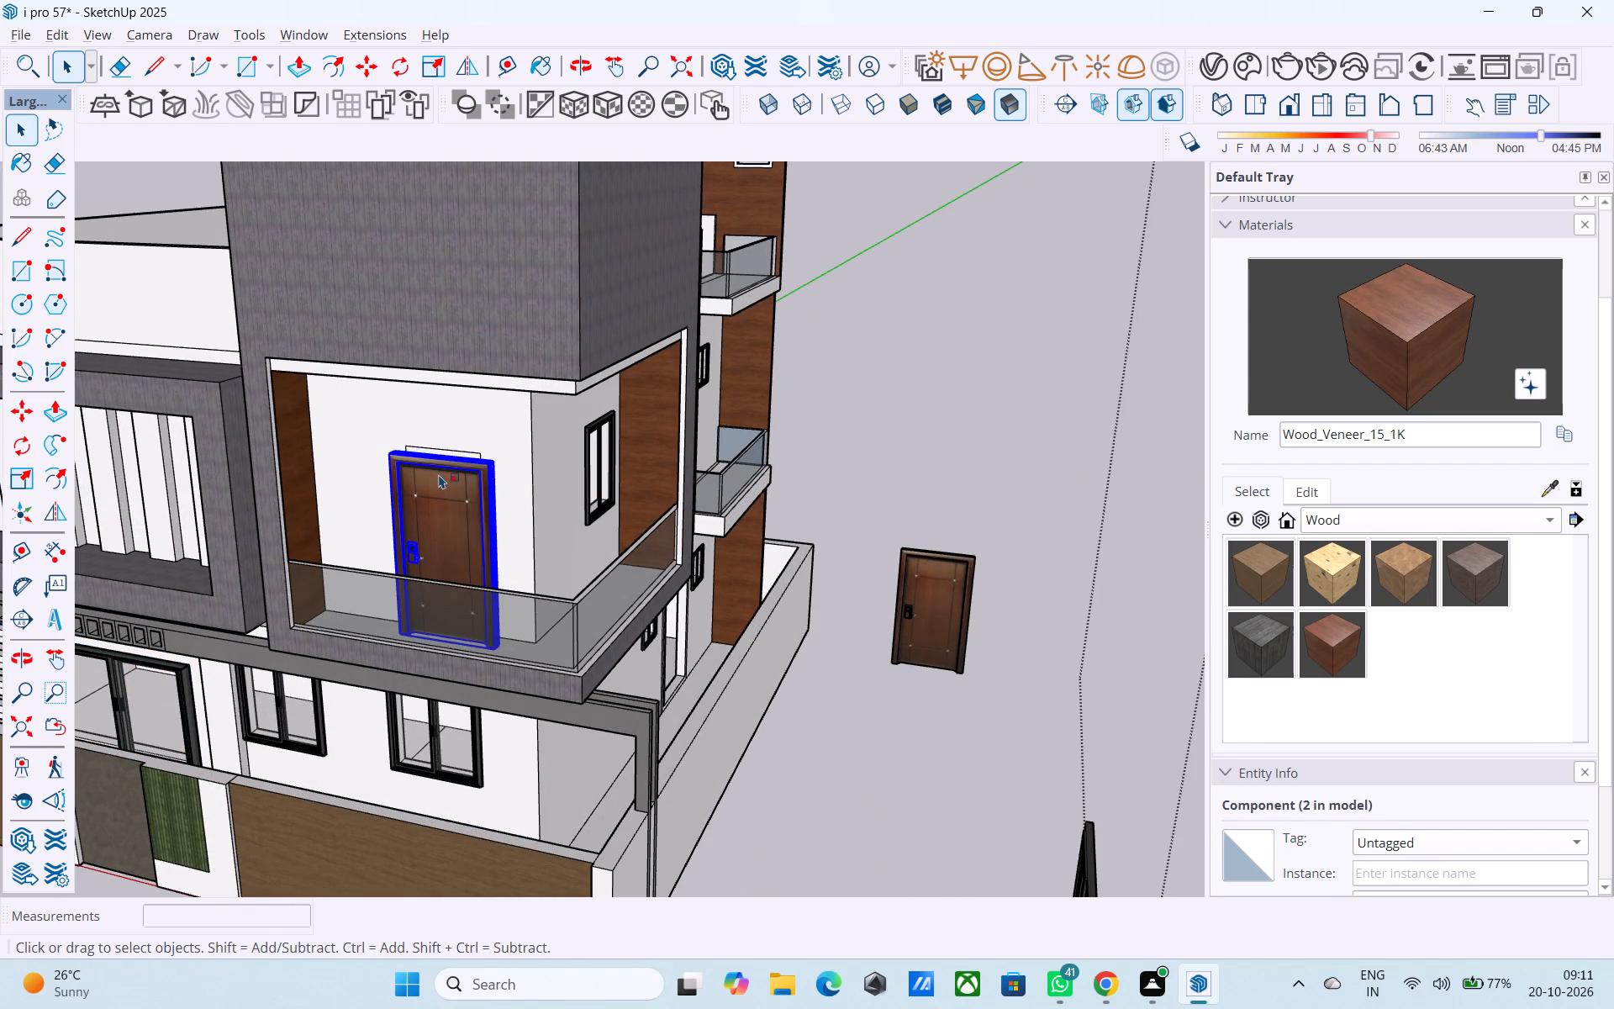
pyautogui.press('s')
pyautogui.moveTo(439, 473); pyautogui.dragTo(452, 488, button='middle')
pyautogui.scroll(8, 452, 487)
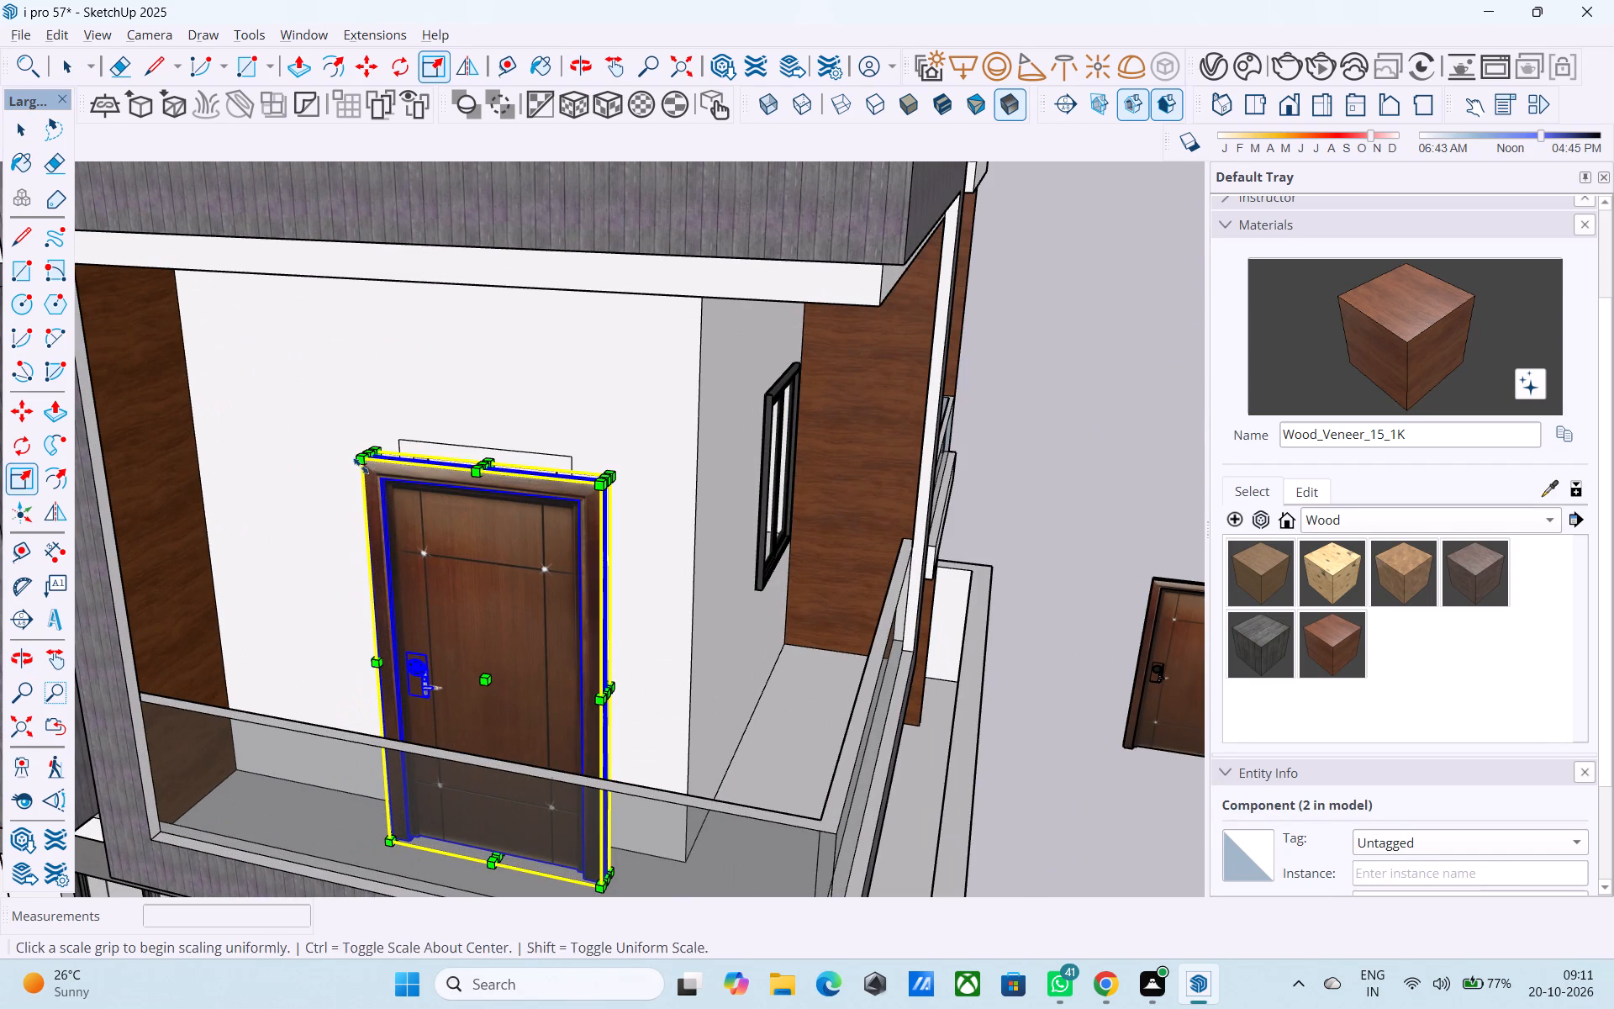
pyautogui.click(361, 464)
pyautogui.click(451, 577)
pyautogui.scroll(6, 446, 588)
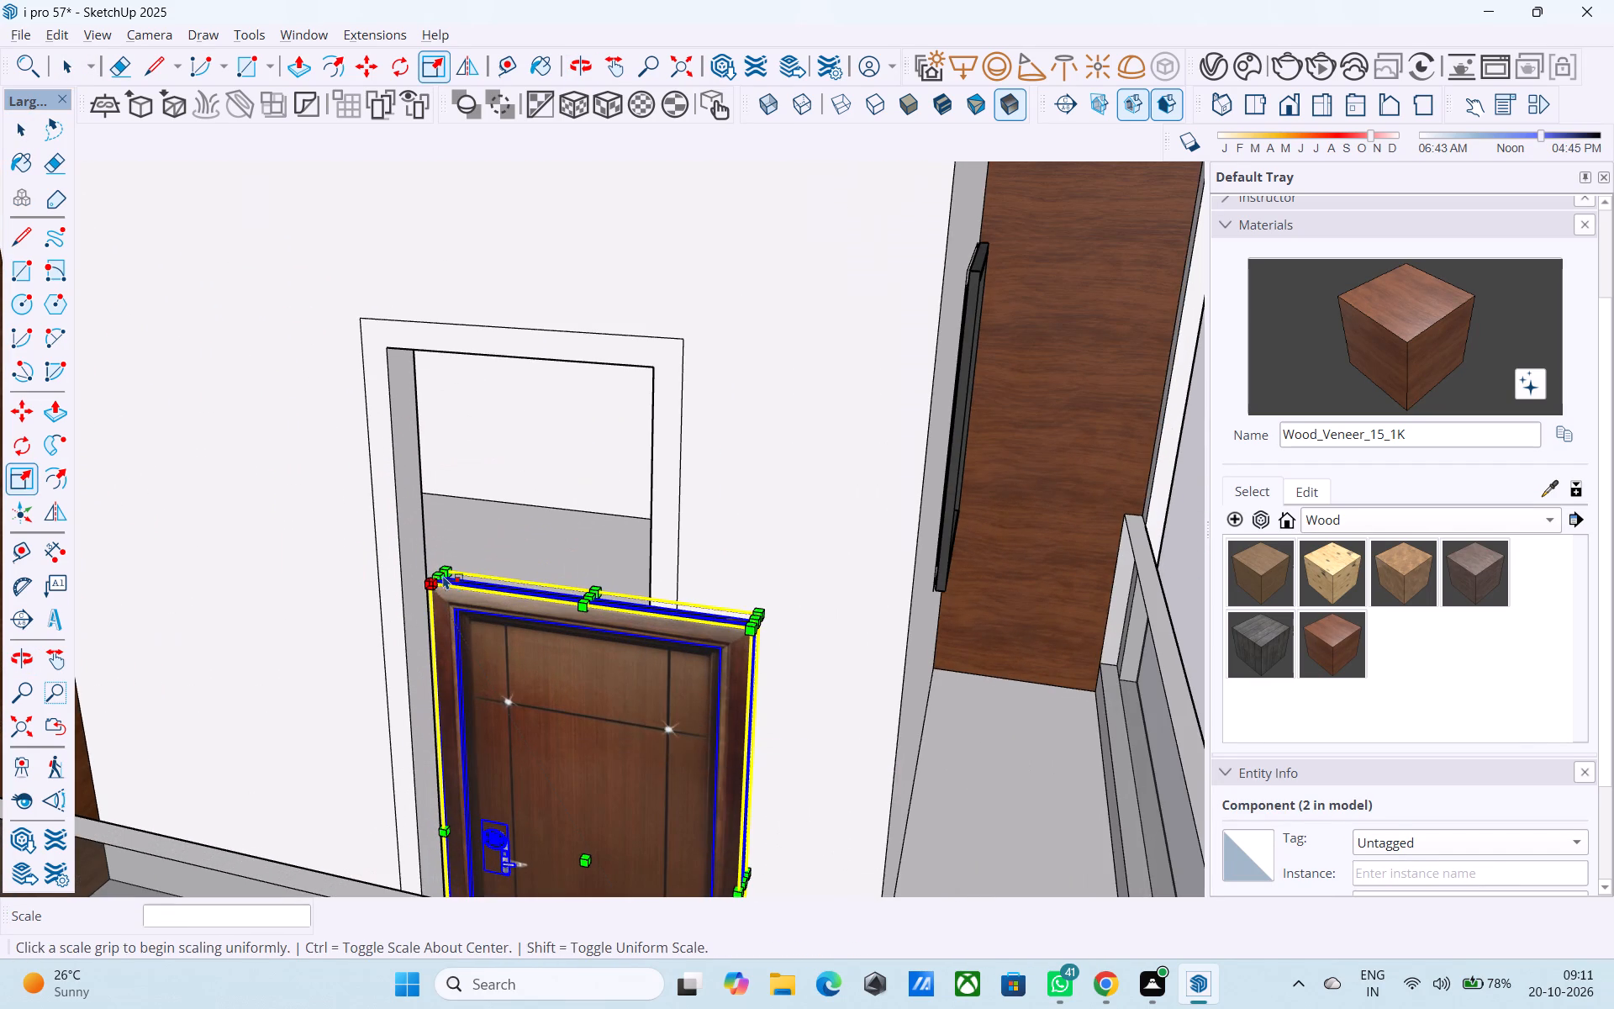
# Move the first-floor balcony door about 2' 5 5/8" to align its handle-side upper corner with the doorway surround's upper corner.
pyautogui.press('m')
pyautogui.scroll(4, 443, 571)
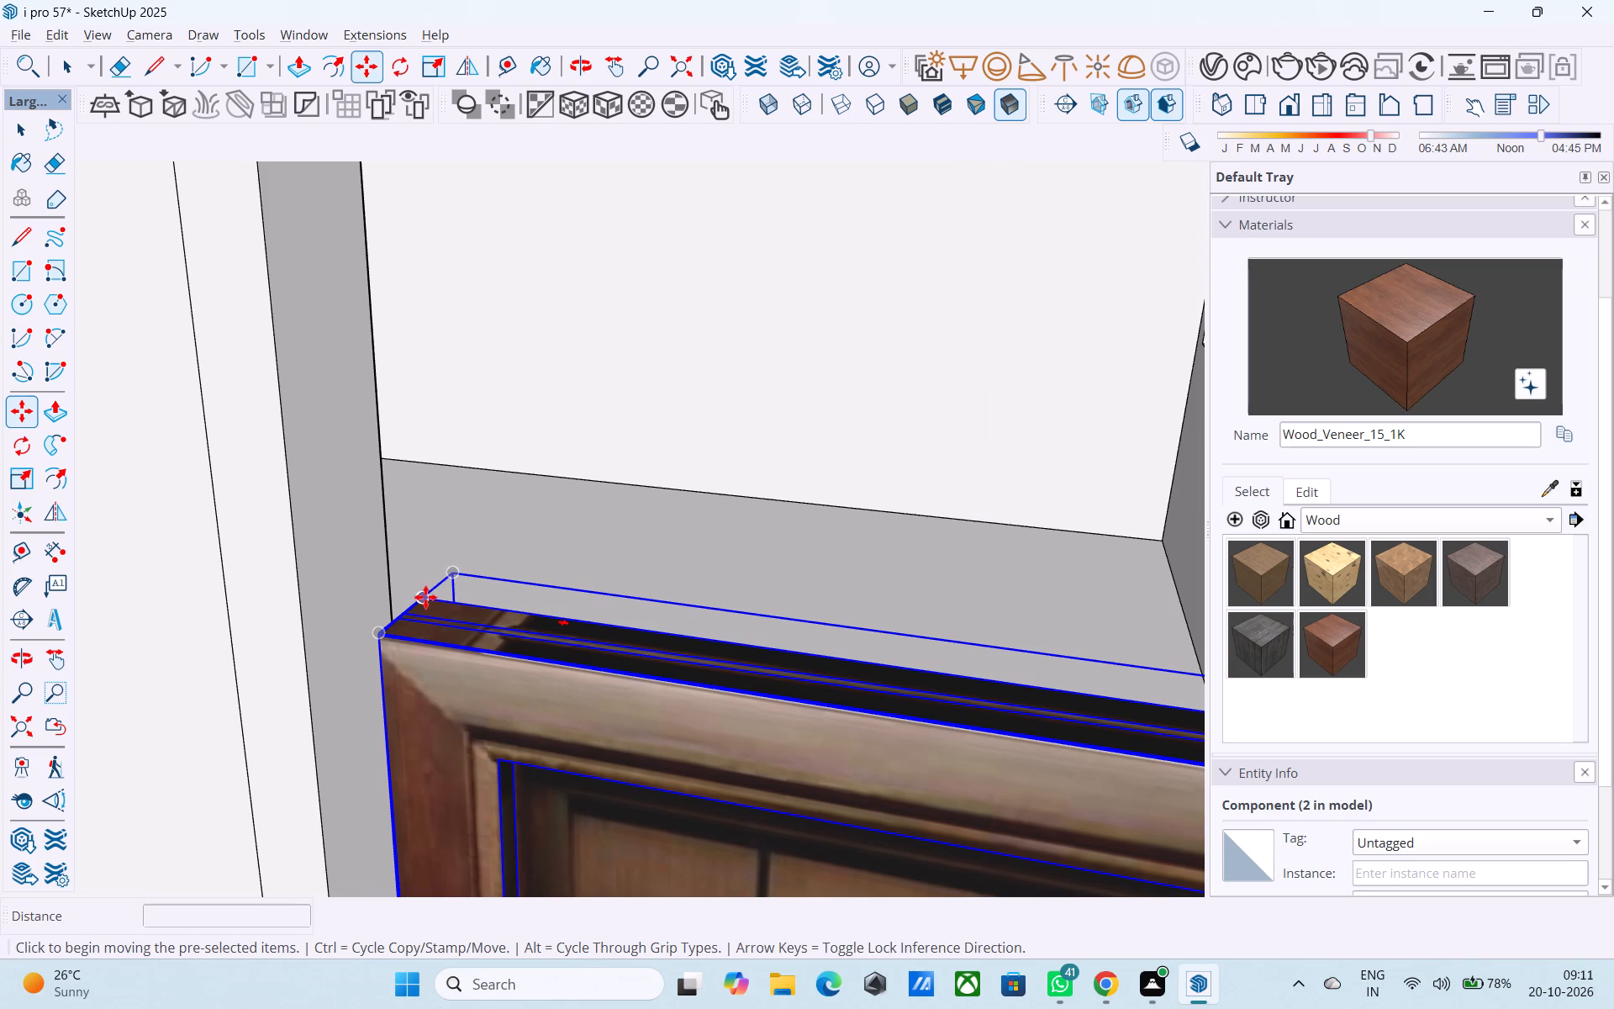
pyautogui.click(424, 598)
pyautogui.scroll(-14, 430, 620)
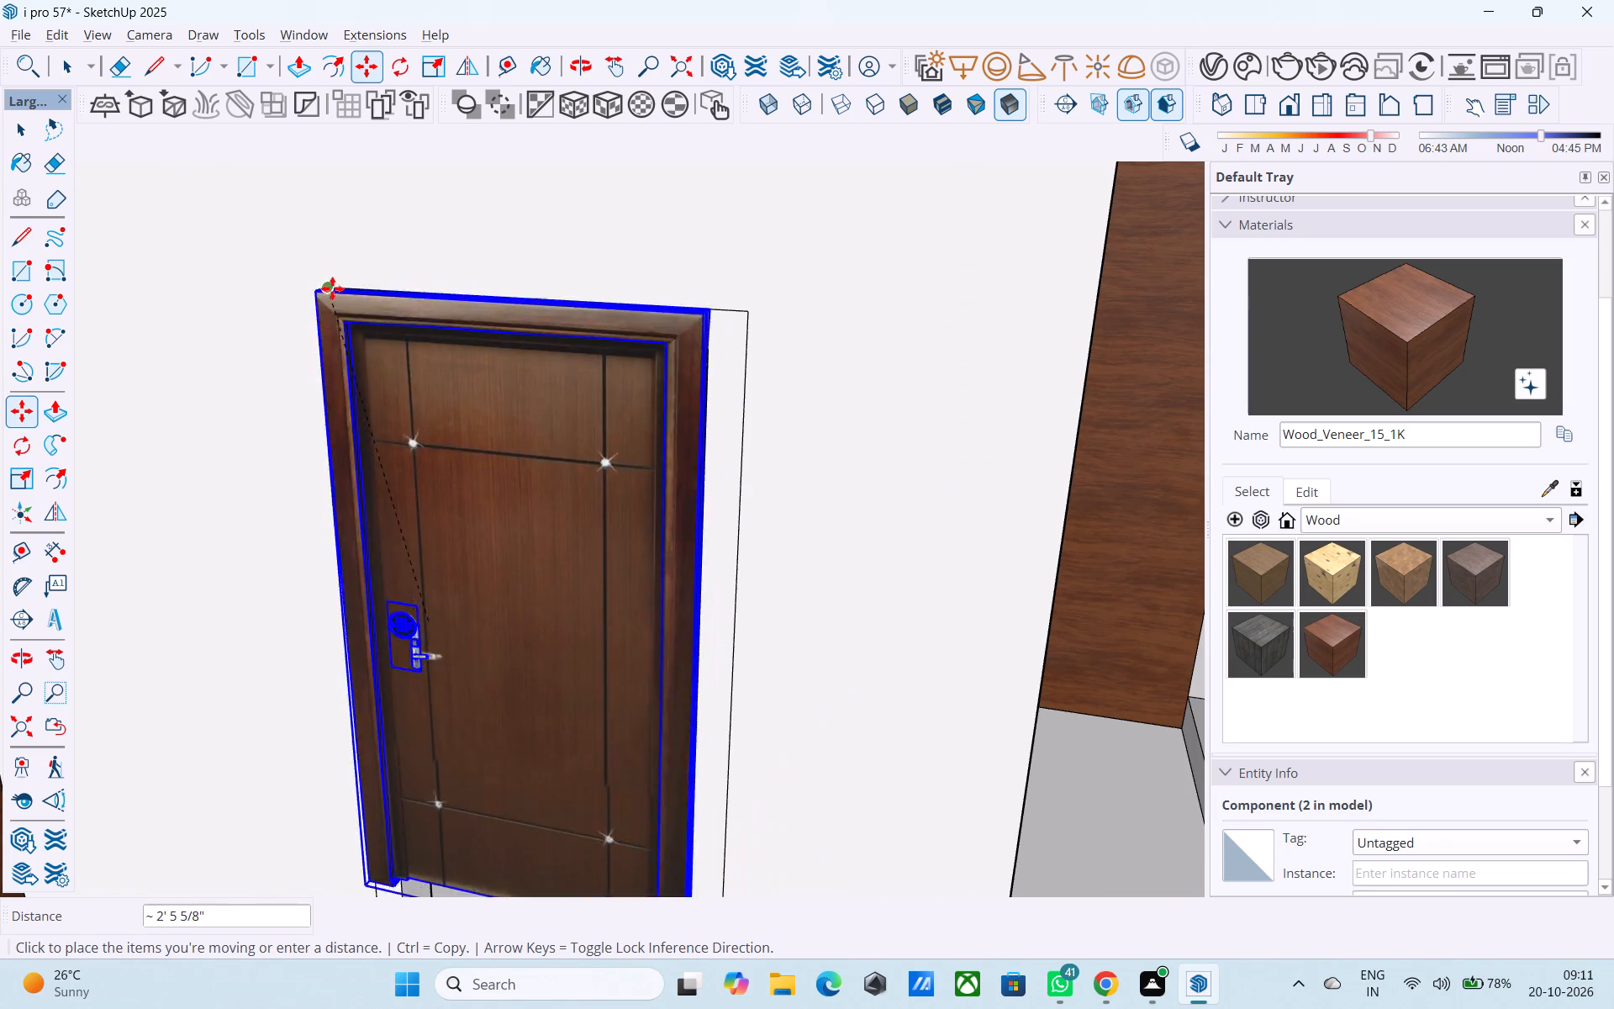
pyautogui.click(332, 287)
pyautogui.scroll(-7, 405, 352)
# Scale the balcony door's width by about 1.09 to reach the surround's far outer edge.
pyautogui.moveTo(504, 560); pyautogui.dragTo(496, 533, button='middle')
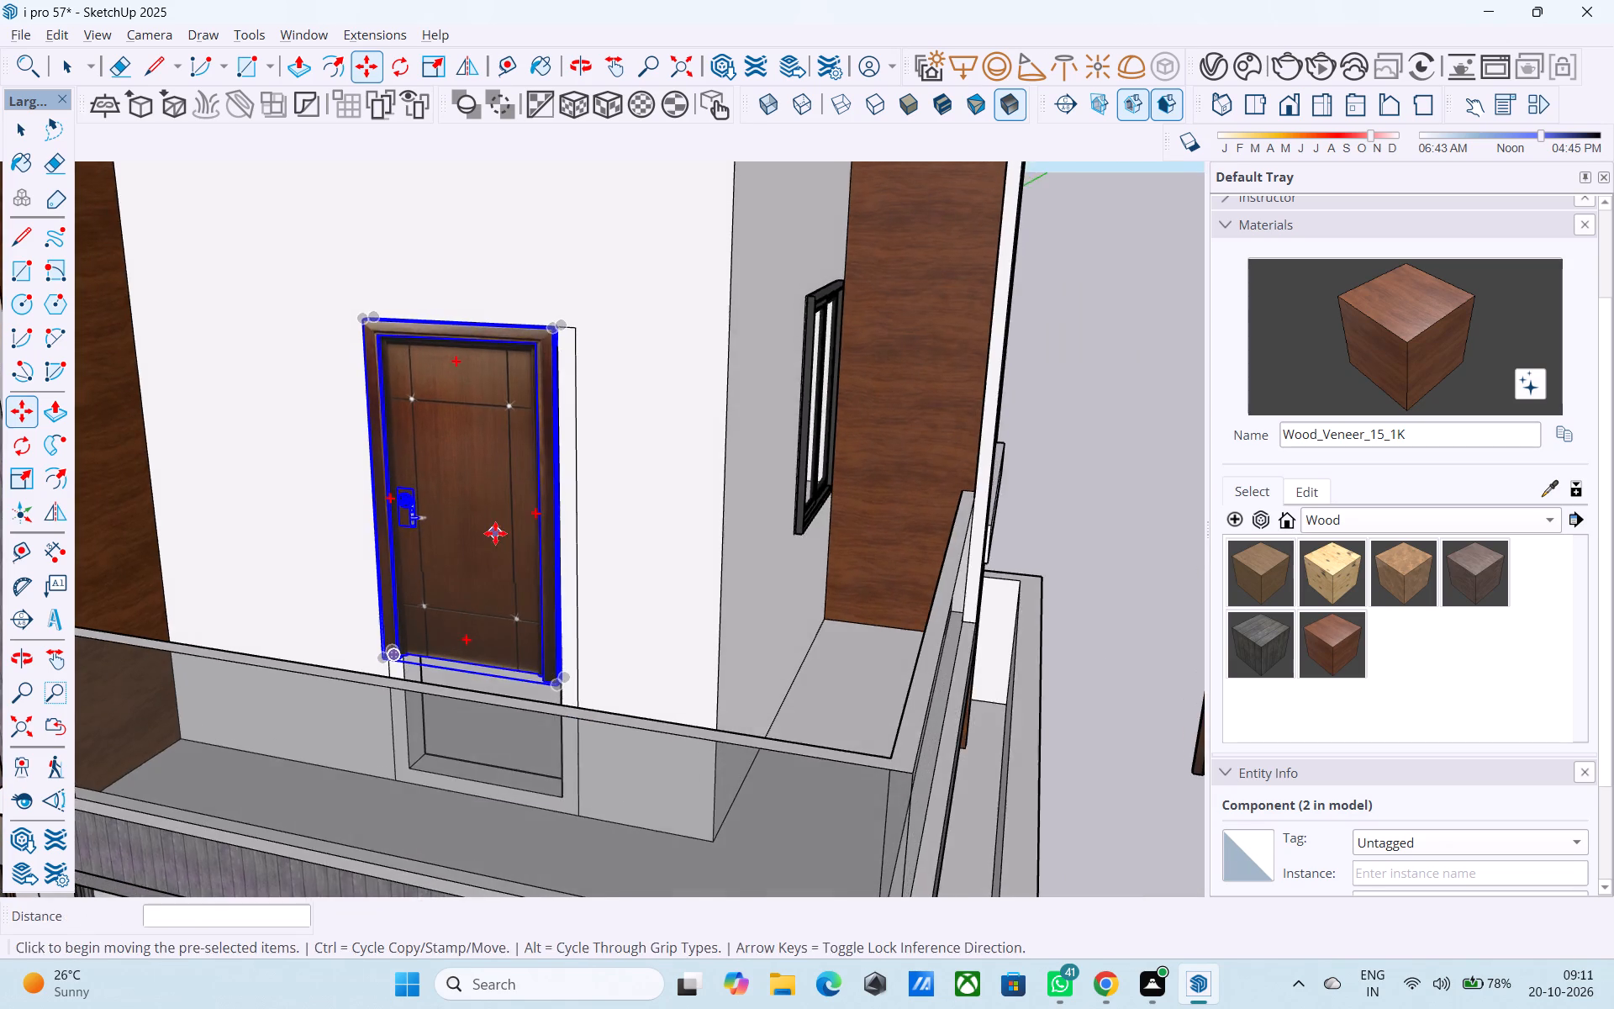
pyautogui.scroll(-4, 489, 562)
pyautogui.moveTo(437, 627); pyautogui.dragTo(292, 679, button='middle')
pyautogui.scroll(5, 533, 636)
pyautogui.press('s')
pyautogui.moveTo(521, 648); pyautogui.dragTo(498, 616, button='middle')
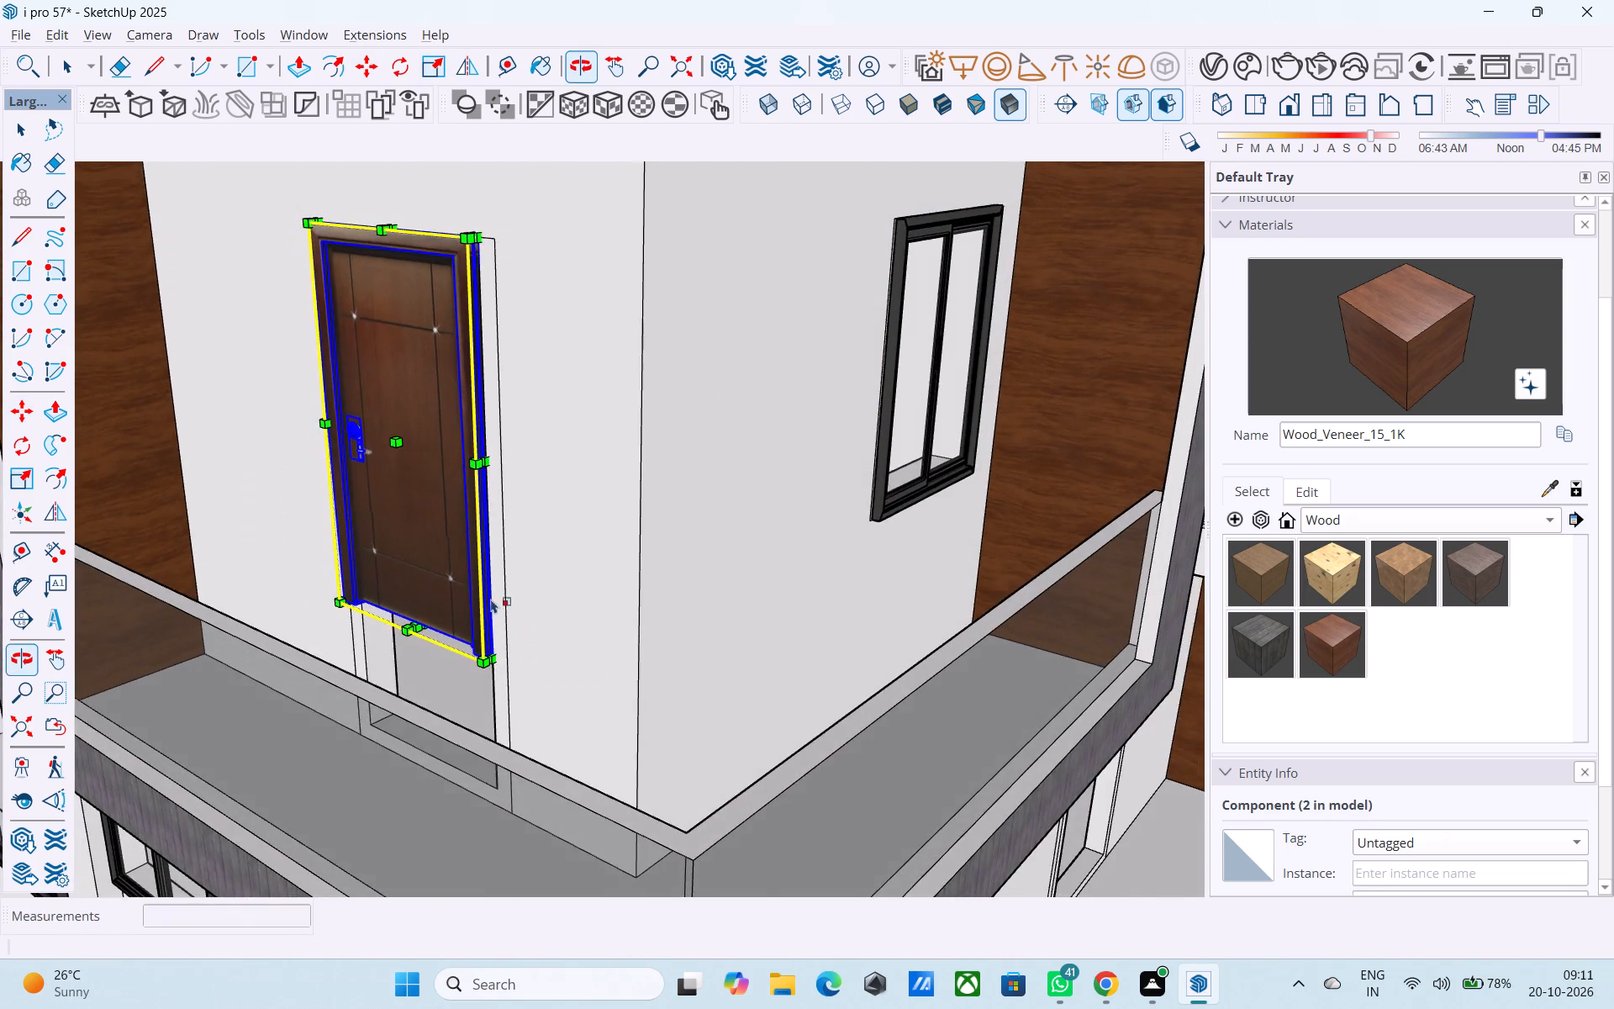
pyautogui.scroll(4, 483, 515)
pyautogui.click(485, 442)
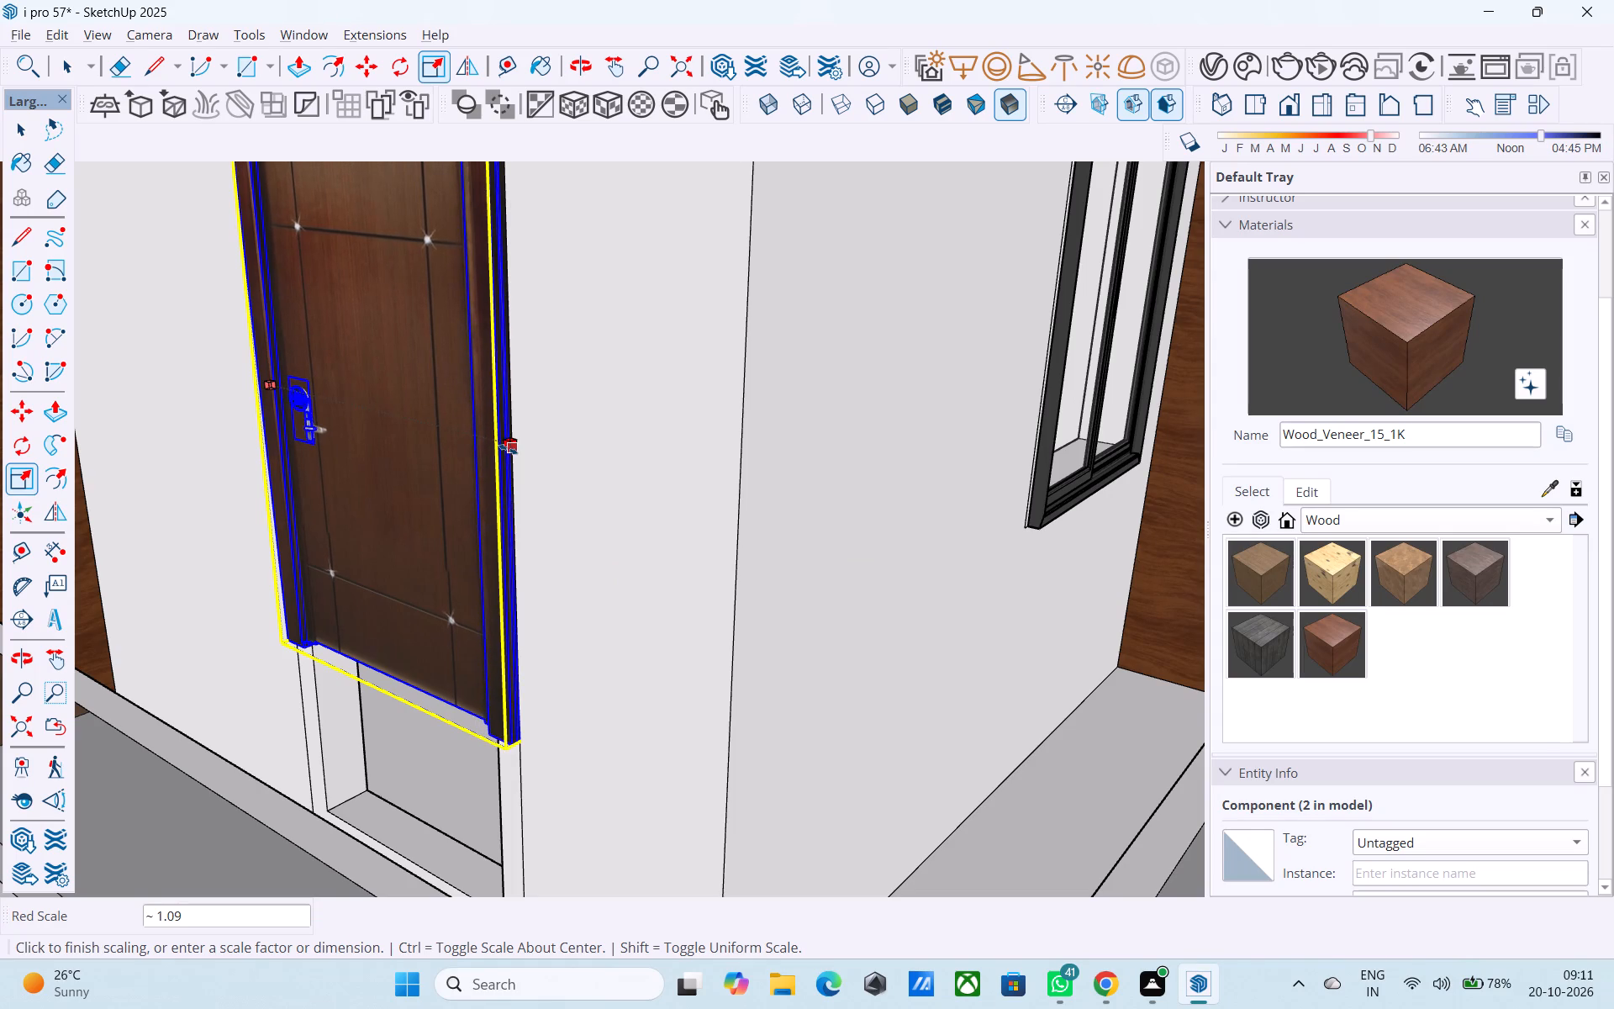
pyautogui.click(508, 449)
# Stretch the balcony door's height at its bottom edge down to the base of the doorway and deselect it.
pyautogui.scroll(-5, 498, 353)
pyautogui.moveTo(494, 609); pyautogui.dragTo(413, 598, button='middle')
pyautogui.scroll(5, 413, 598)
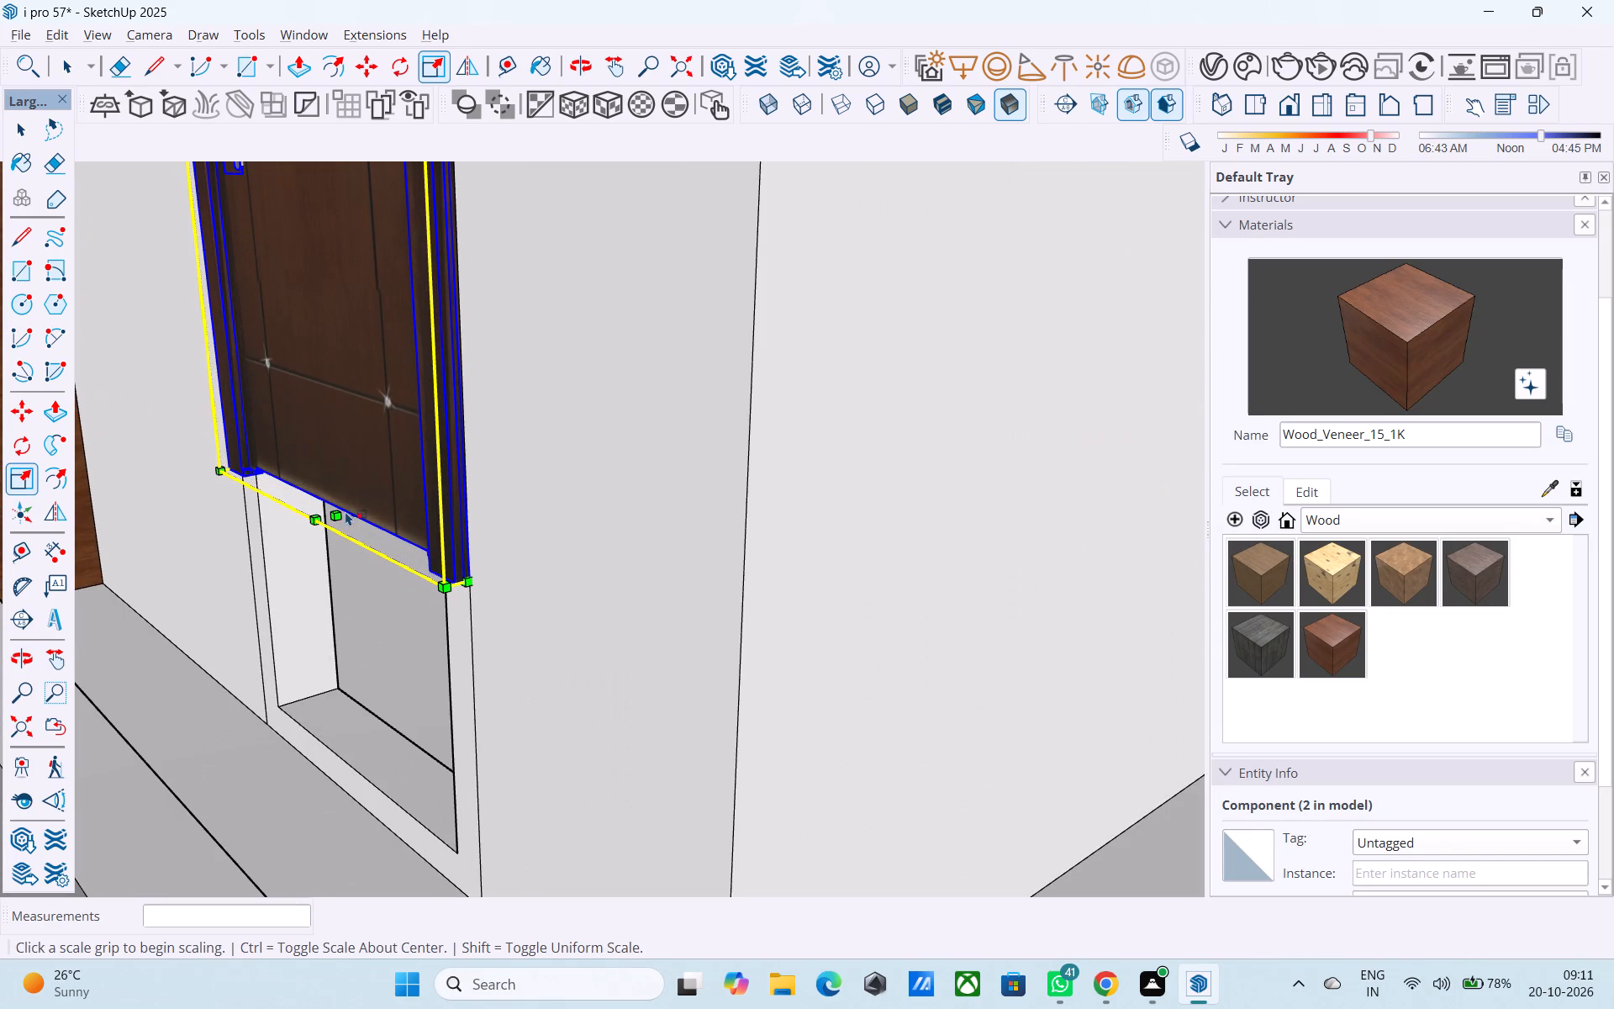
pyautogui.click(342, 512)
pyautogui.click(337, 824)
pyautogui.scroll(-5, 335, 695)
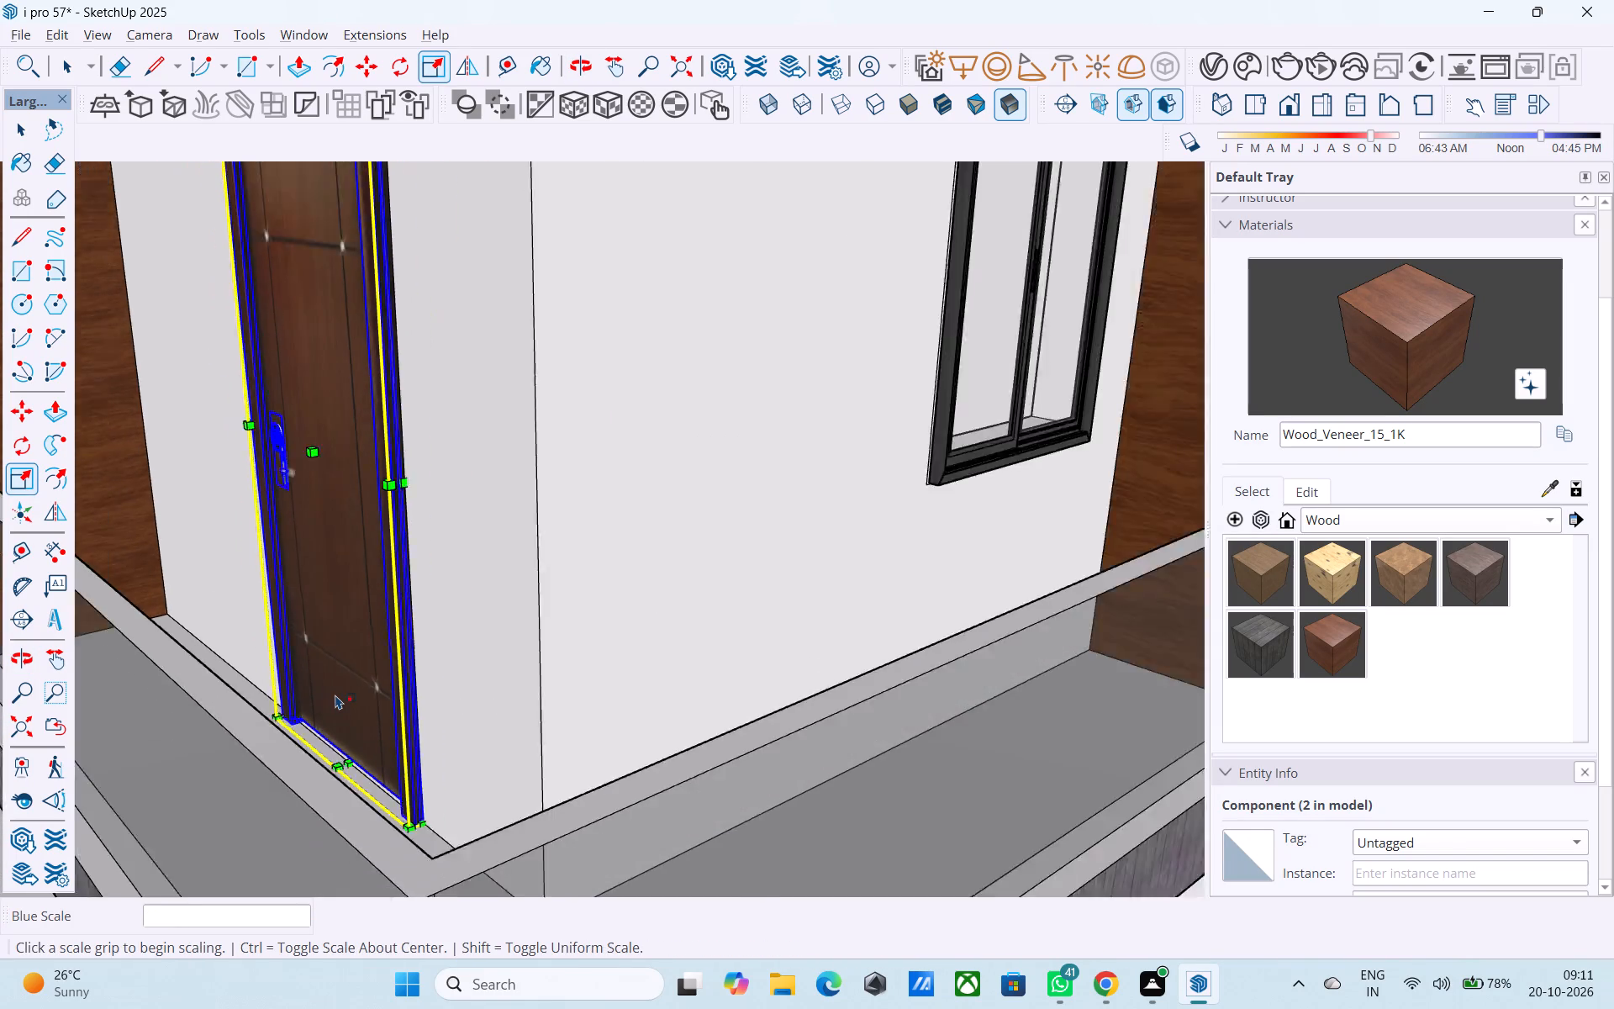
pyautogui.scroll(-10, 335, 695)
pyautogui.moveTo(335, 693); pyautogui.dragTo(697, 589, button='middle')
pyautogui.scroll(-5, 657, 594)
pyautogui.press('space')
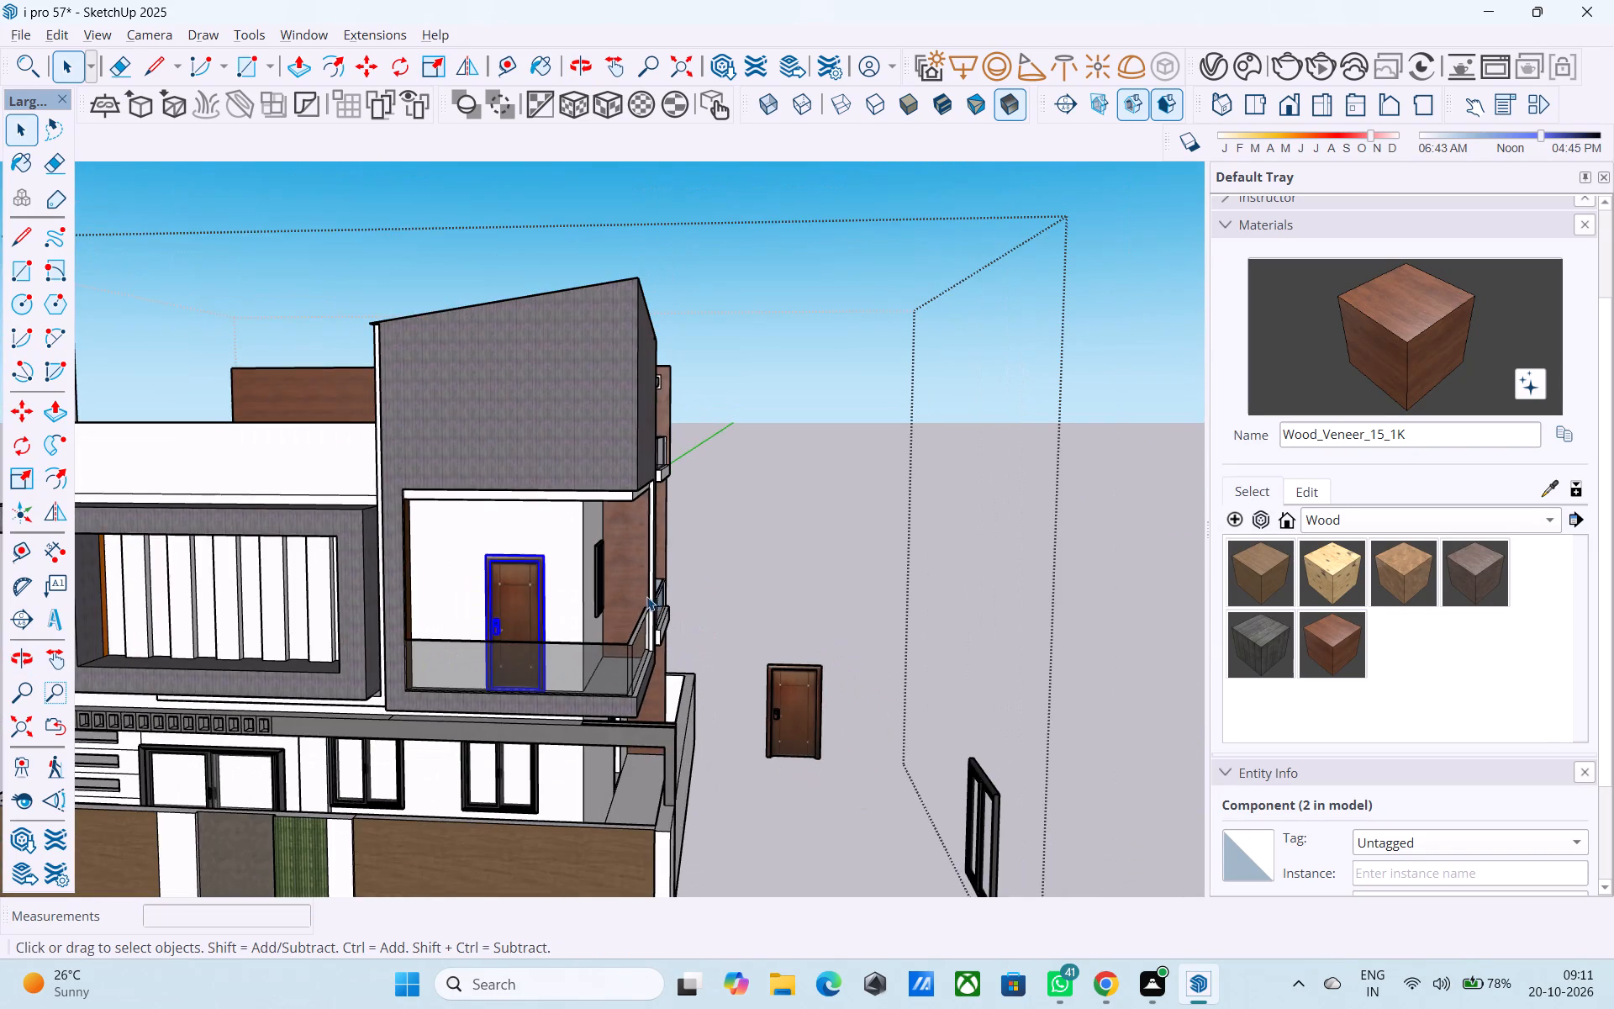
pyautogui.middleClick(643, 595)
pyautogui.click(744, 523)
# Examine the front and side facades from low and high angles to review the fitted balcony door.
pyautogui.moveTo(585, 618); pyautogui.dragTo(570, 596, button='middle')
pyautogui.scroll(-7, 567, 590)
pyautogui.moveTo(567, 590); pyautogui.dragTo(488, 578, button='middle')
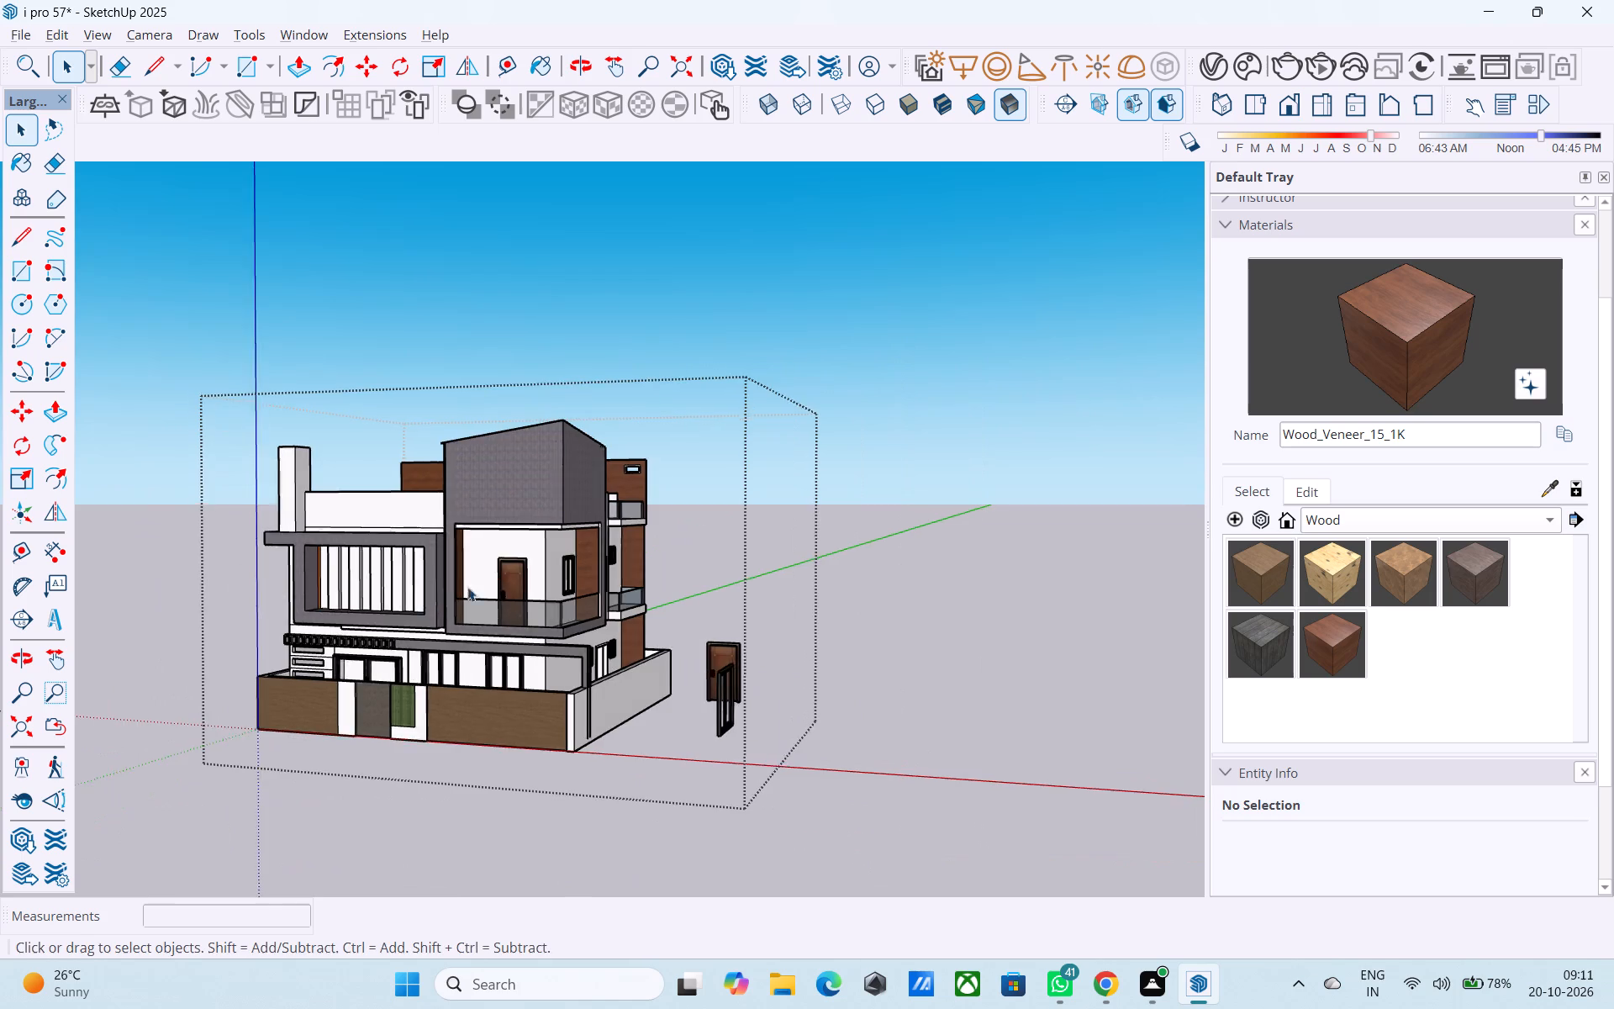
pyautogui.scroll(10, 434, 604)
pyautogui.moveTo(590, 579); pyautogui.dragTo(657, 782, button='middle')
pyautogui.moveTo(661, 779); pyautogui.dragTo(524, 510, button='middle')
pyautogui.scroll(-5, 493, 463)
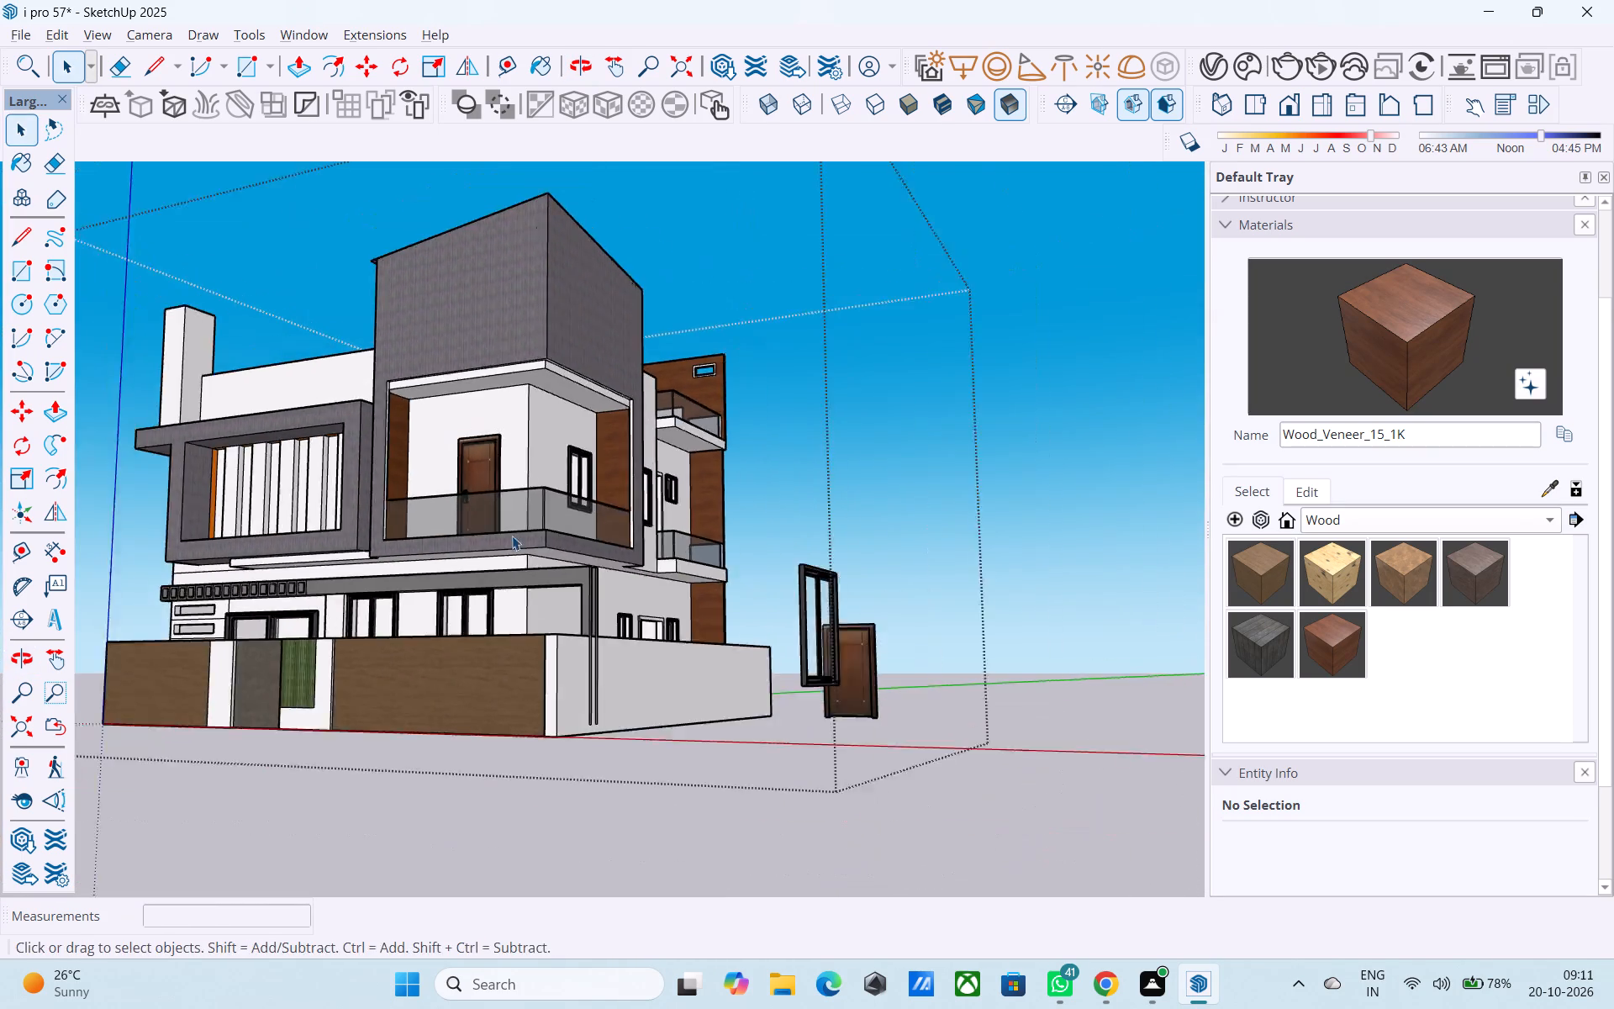
pyautogui.scroll(-3, 512, 536)
pyautogui.moveTo(520, 584); pyautogui.dragTo(639, 1008, button='middle')
pyautogui.scroll(5, 564, 606)
pyautogui.moveTo(551, 624); pyautogui.dragTo(527, 597, button='middle')
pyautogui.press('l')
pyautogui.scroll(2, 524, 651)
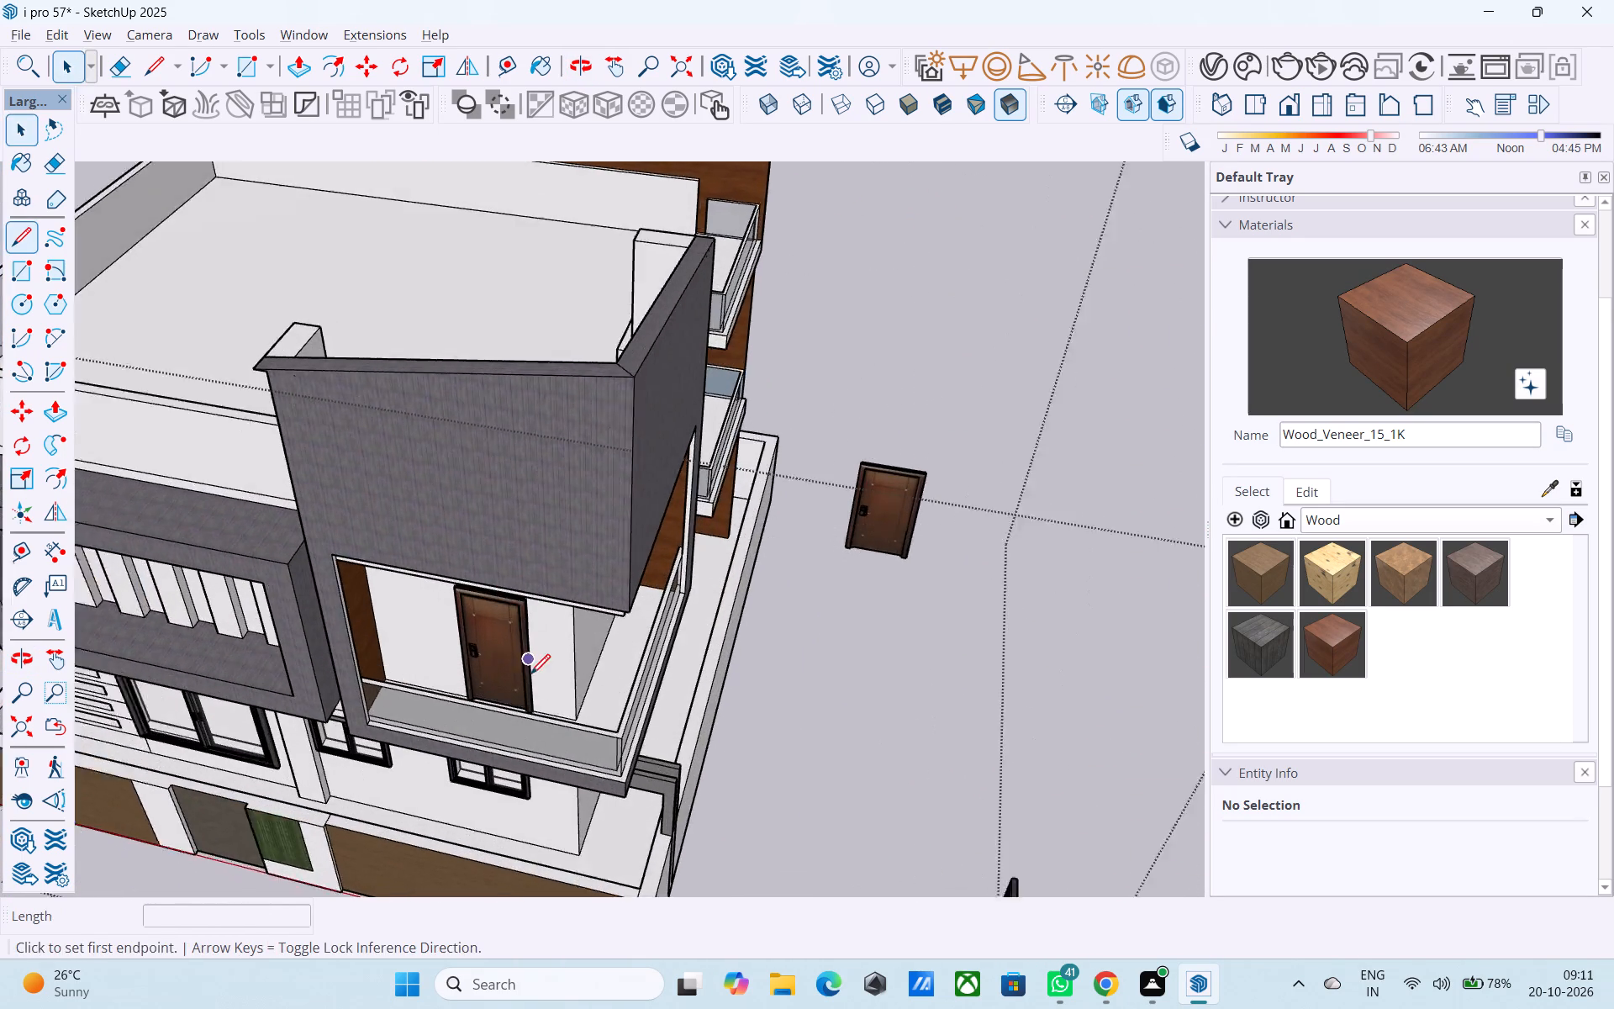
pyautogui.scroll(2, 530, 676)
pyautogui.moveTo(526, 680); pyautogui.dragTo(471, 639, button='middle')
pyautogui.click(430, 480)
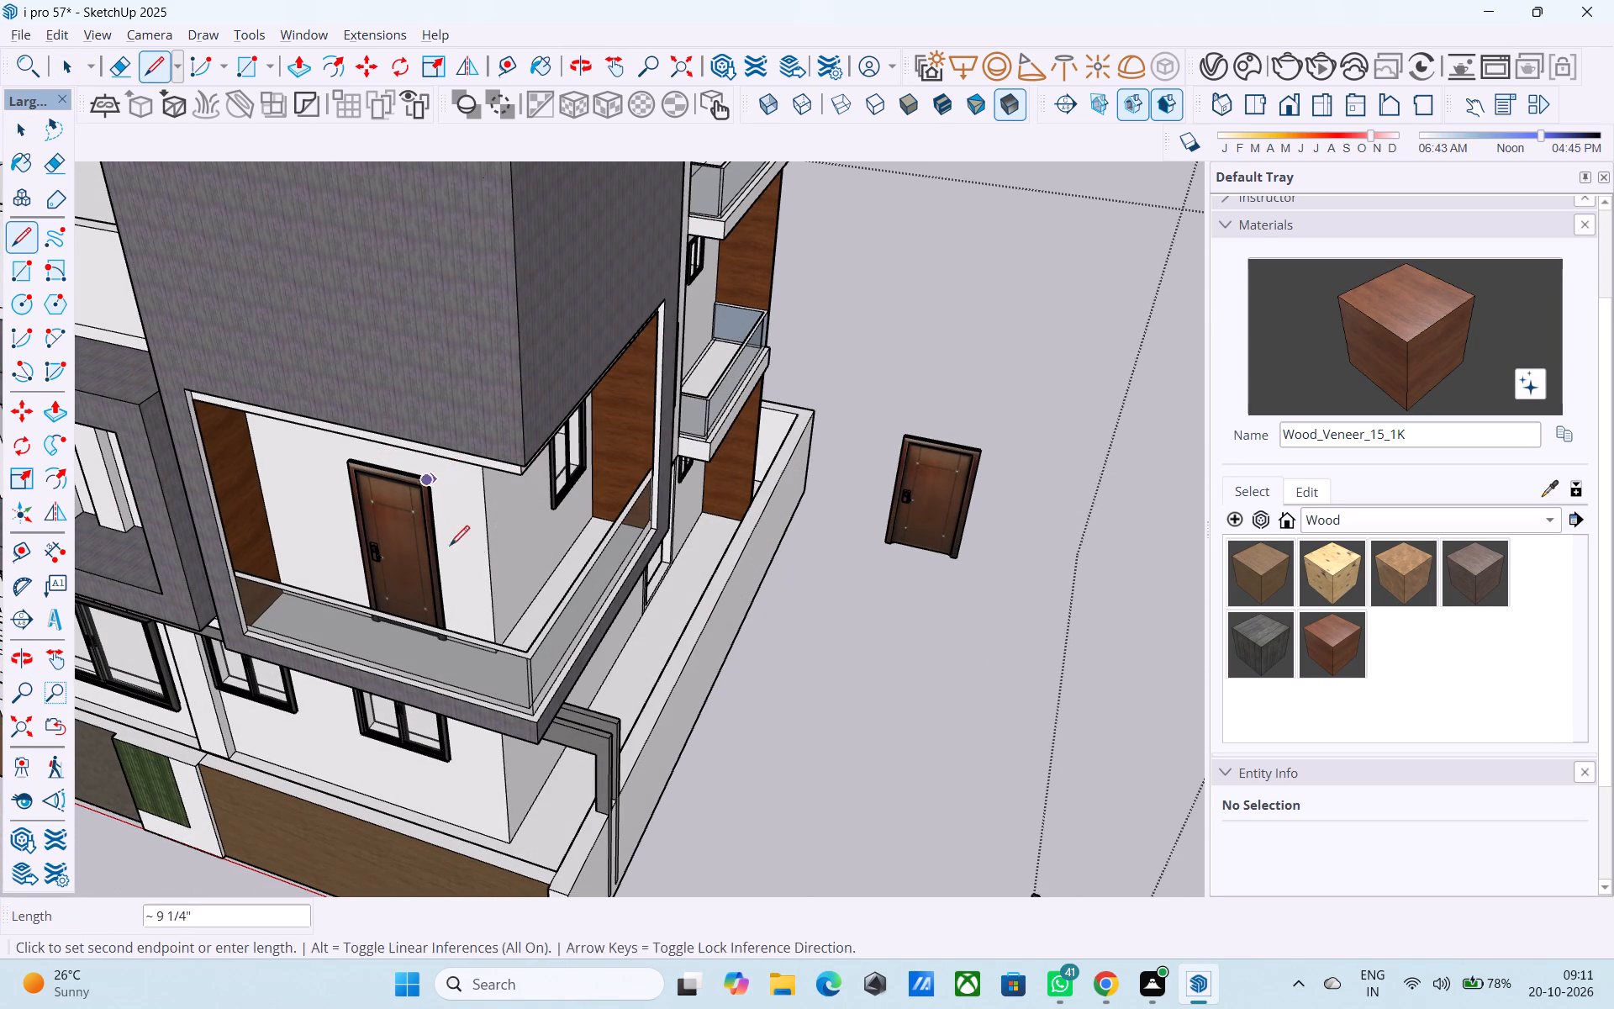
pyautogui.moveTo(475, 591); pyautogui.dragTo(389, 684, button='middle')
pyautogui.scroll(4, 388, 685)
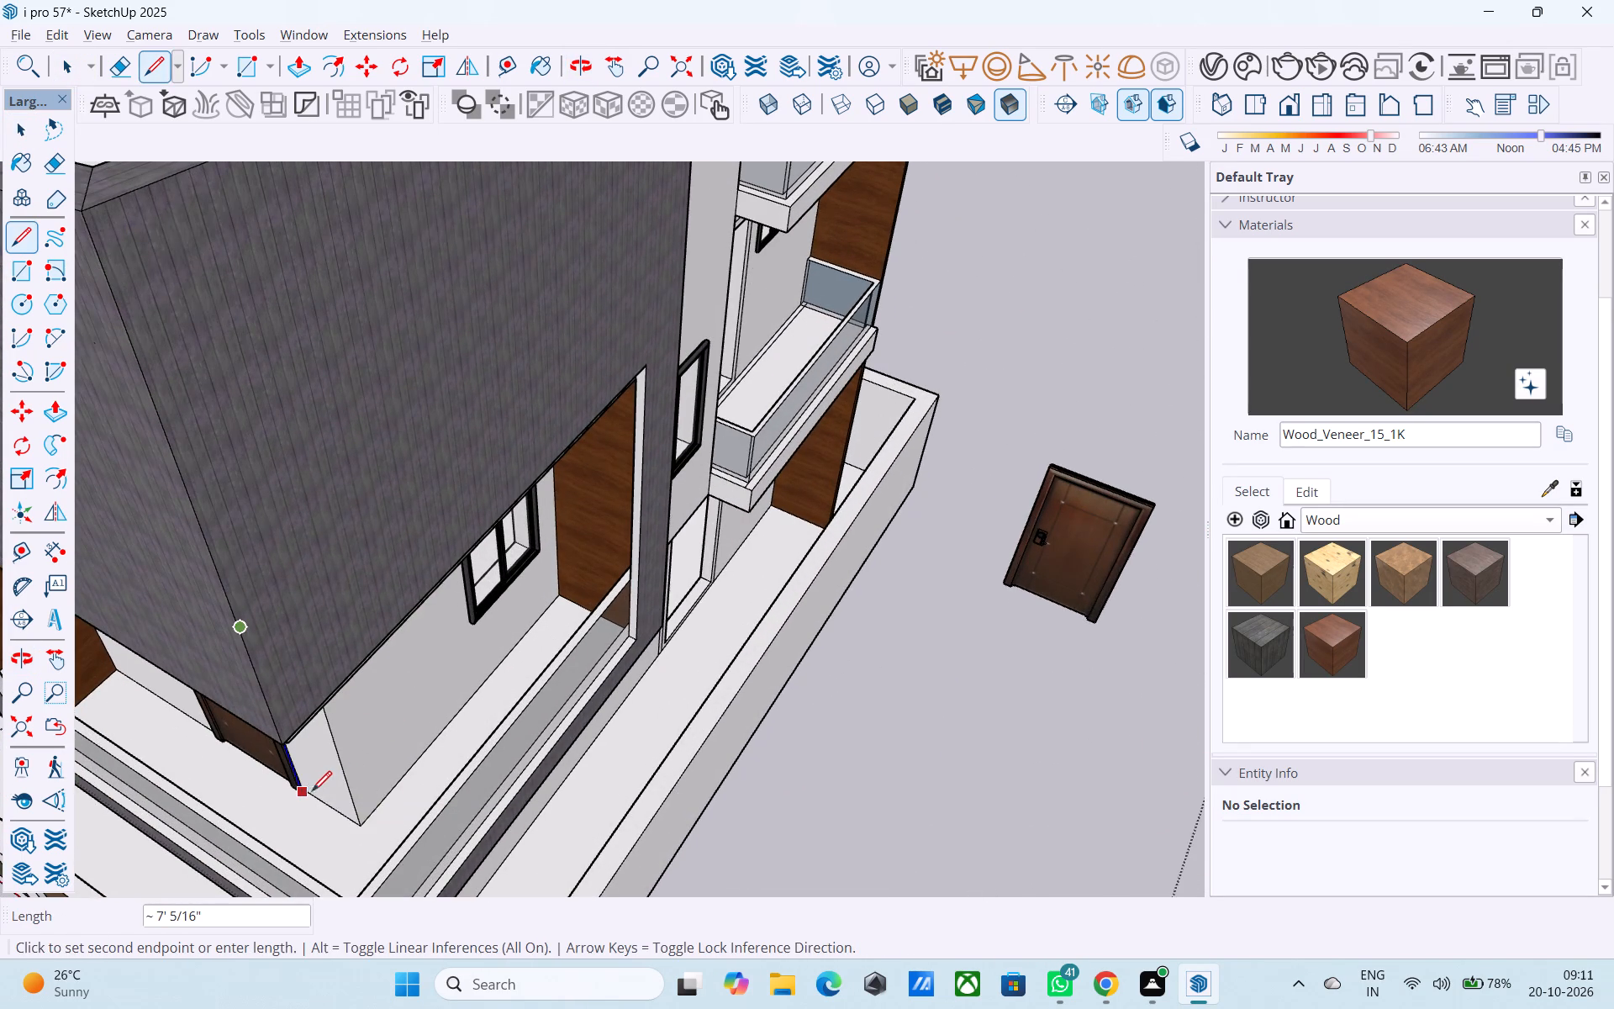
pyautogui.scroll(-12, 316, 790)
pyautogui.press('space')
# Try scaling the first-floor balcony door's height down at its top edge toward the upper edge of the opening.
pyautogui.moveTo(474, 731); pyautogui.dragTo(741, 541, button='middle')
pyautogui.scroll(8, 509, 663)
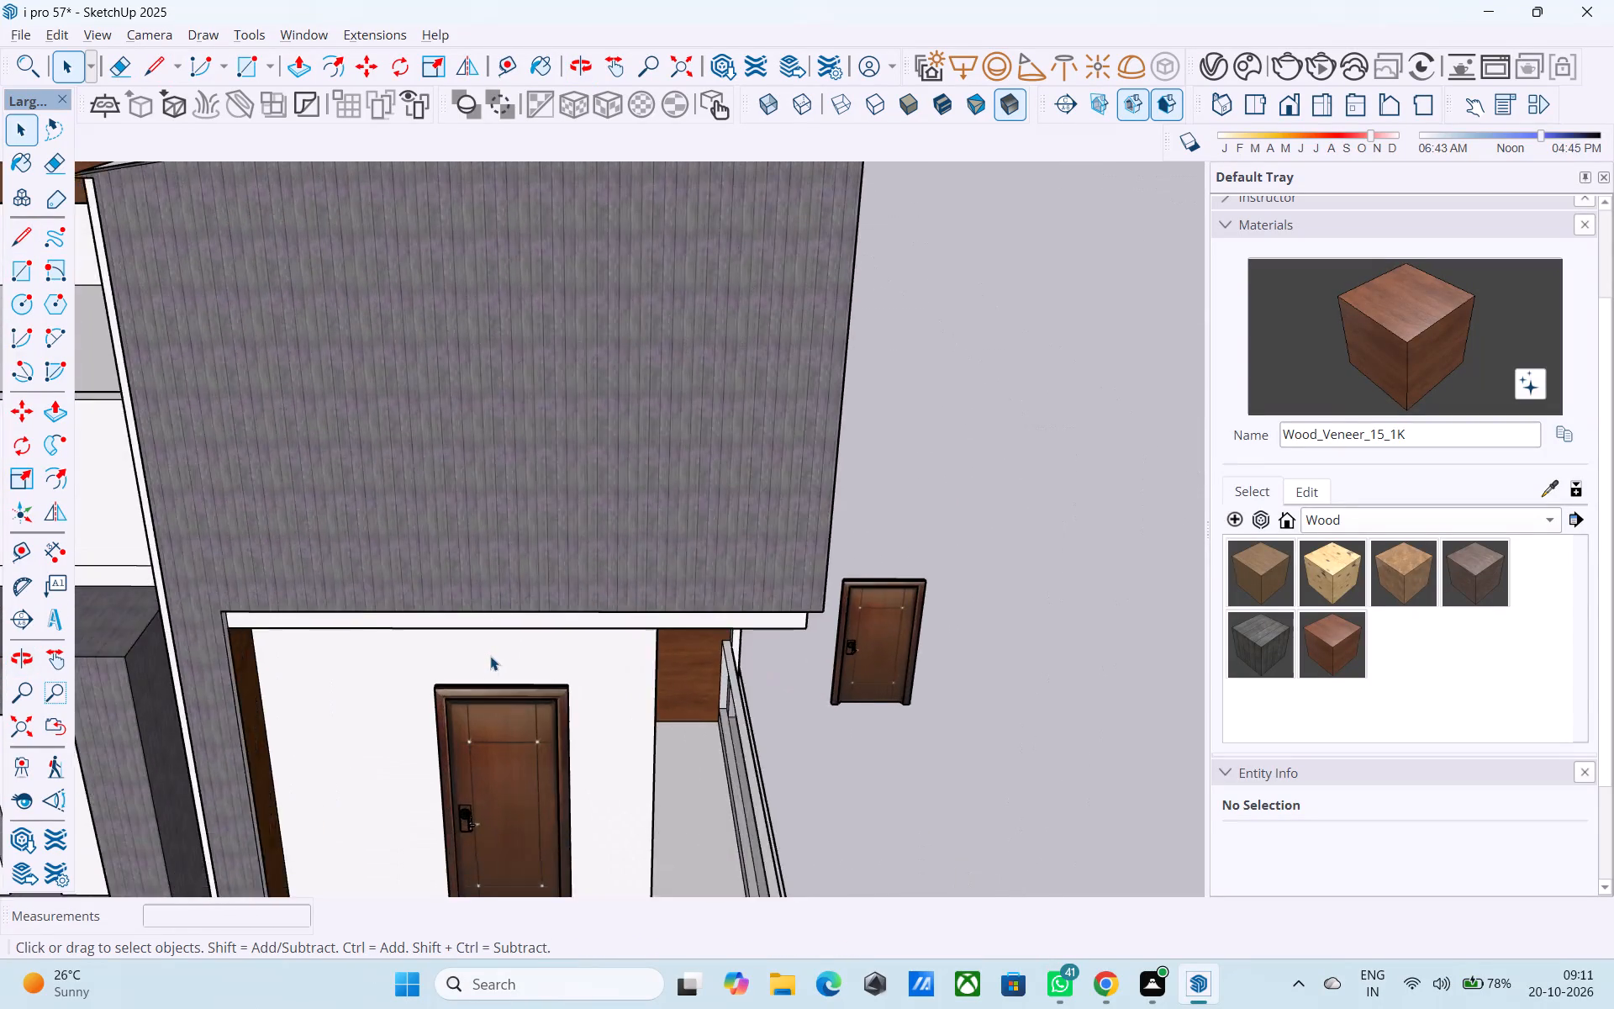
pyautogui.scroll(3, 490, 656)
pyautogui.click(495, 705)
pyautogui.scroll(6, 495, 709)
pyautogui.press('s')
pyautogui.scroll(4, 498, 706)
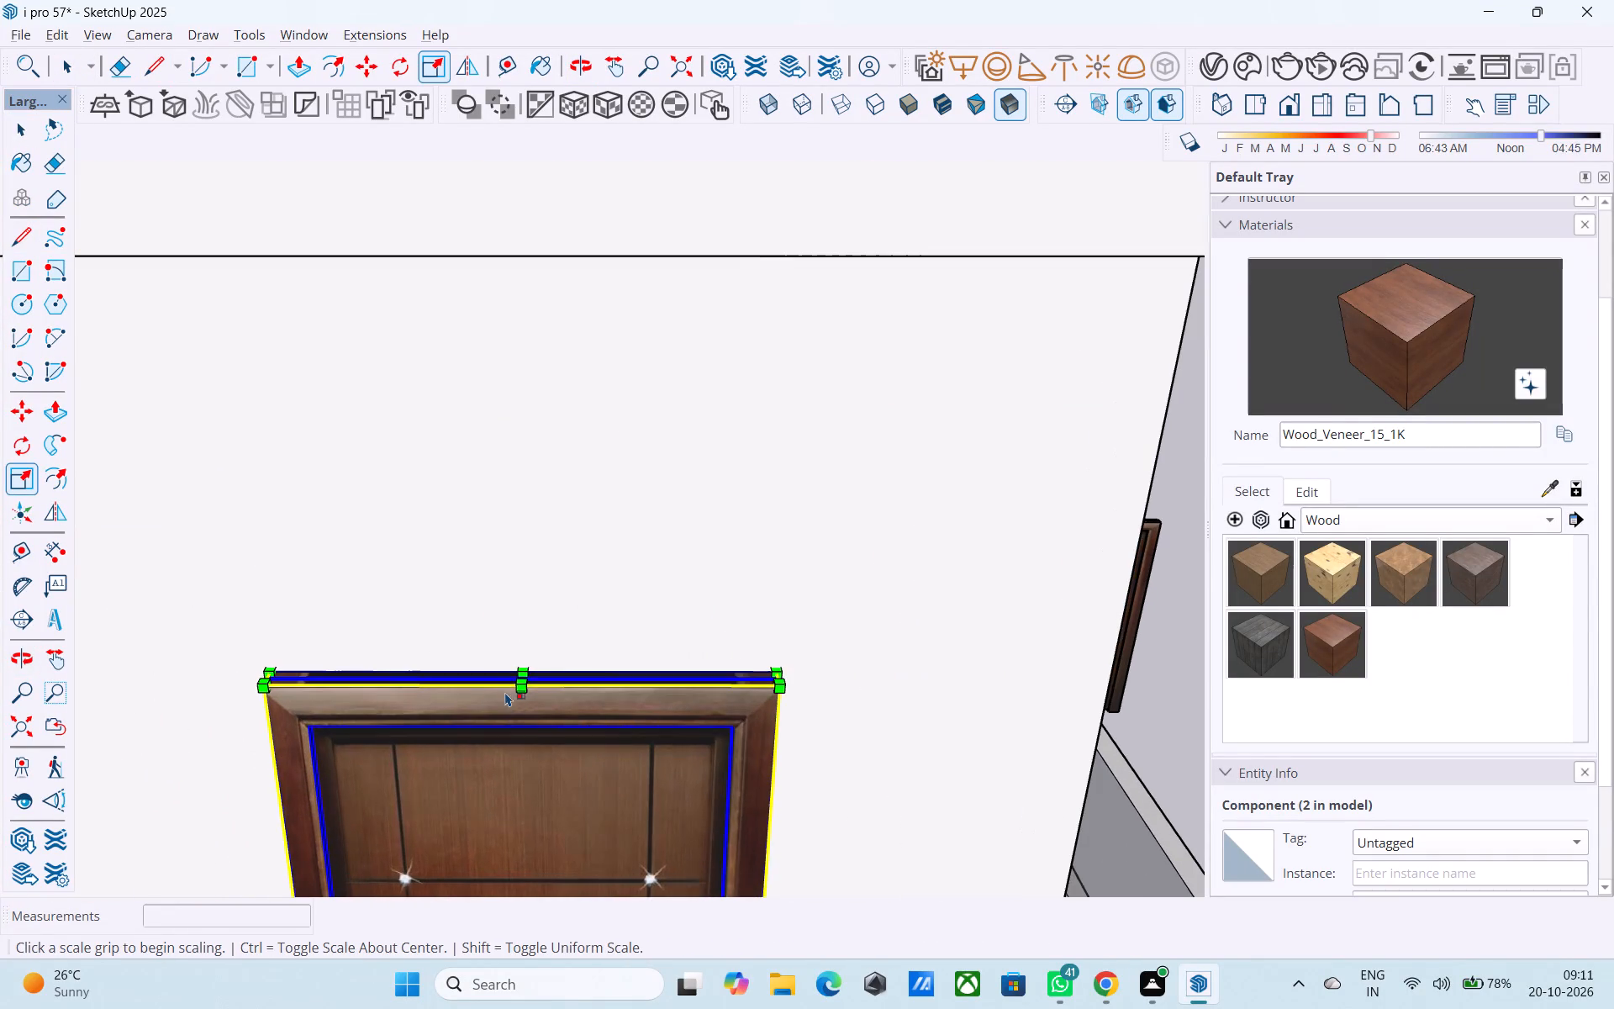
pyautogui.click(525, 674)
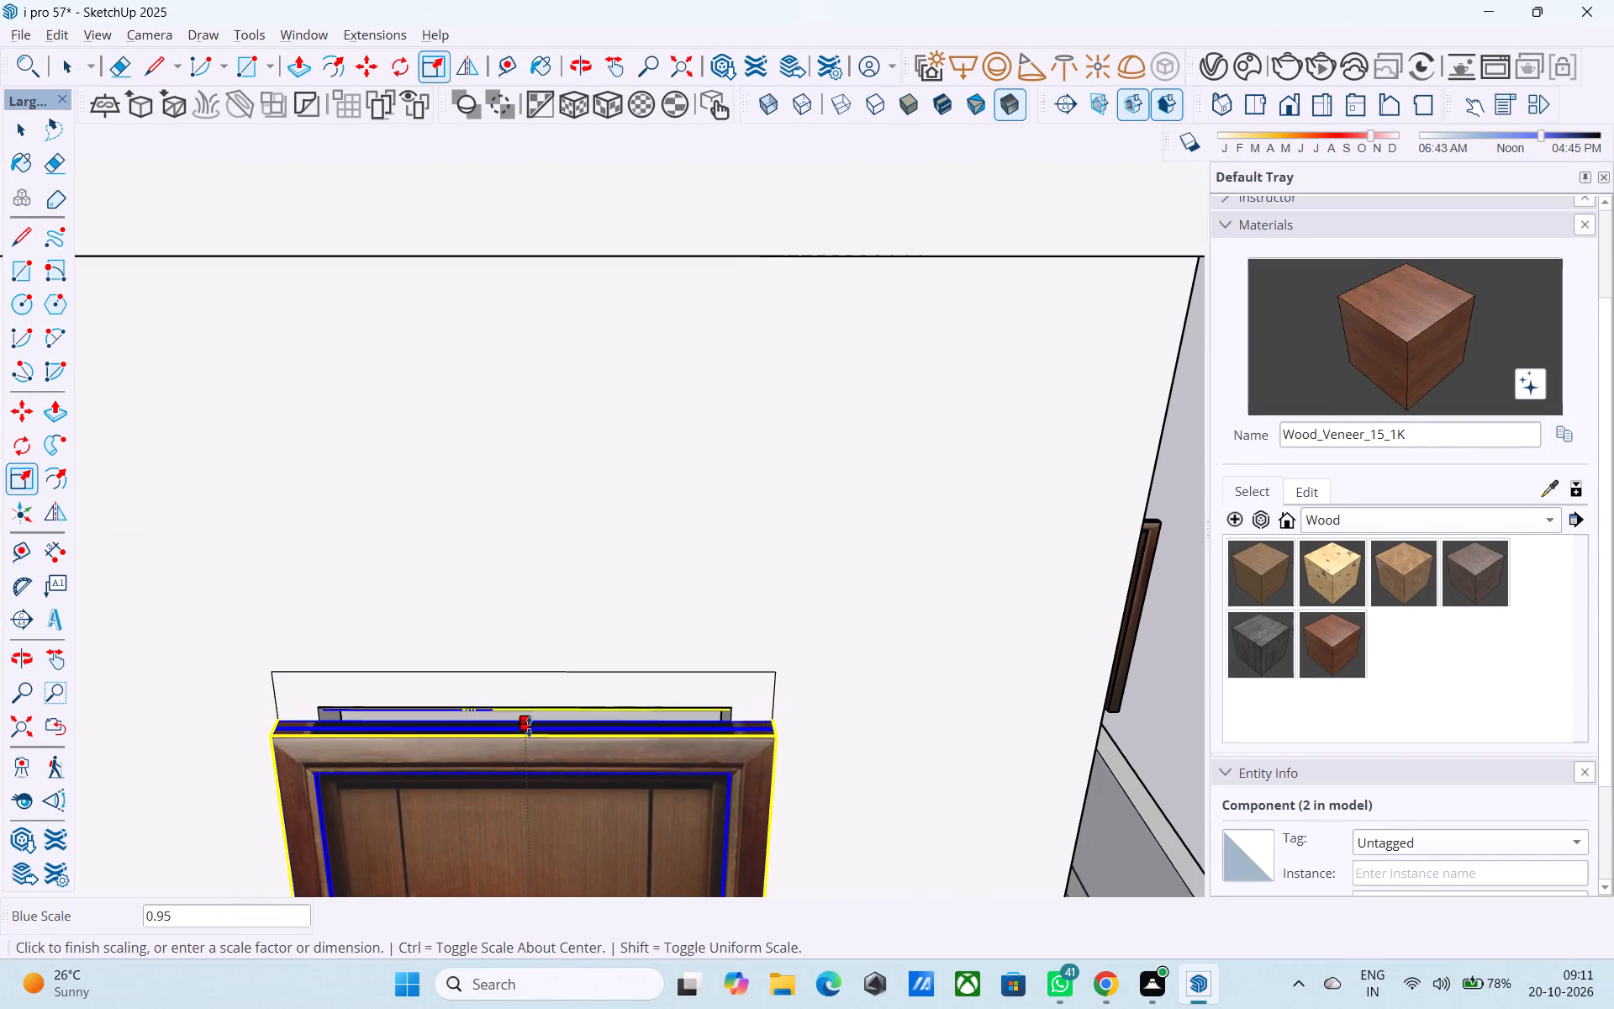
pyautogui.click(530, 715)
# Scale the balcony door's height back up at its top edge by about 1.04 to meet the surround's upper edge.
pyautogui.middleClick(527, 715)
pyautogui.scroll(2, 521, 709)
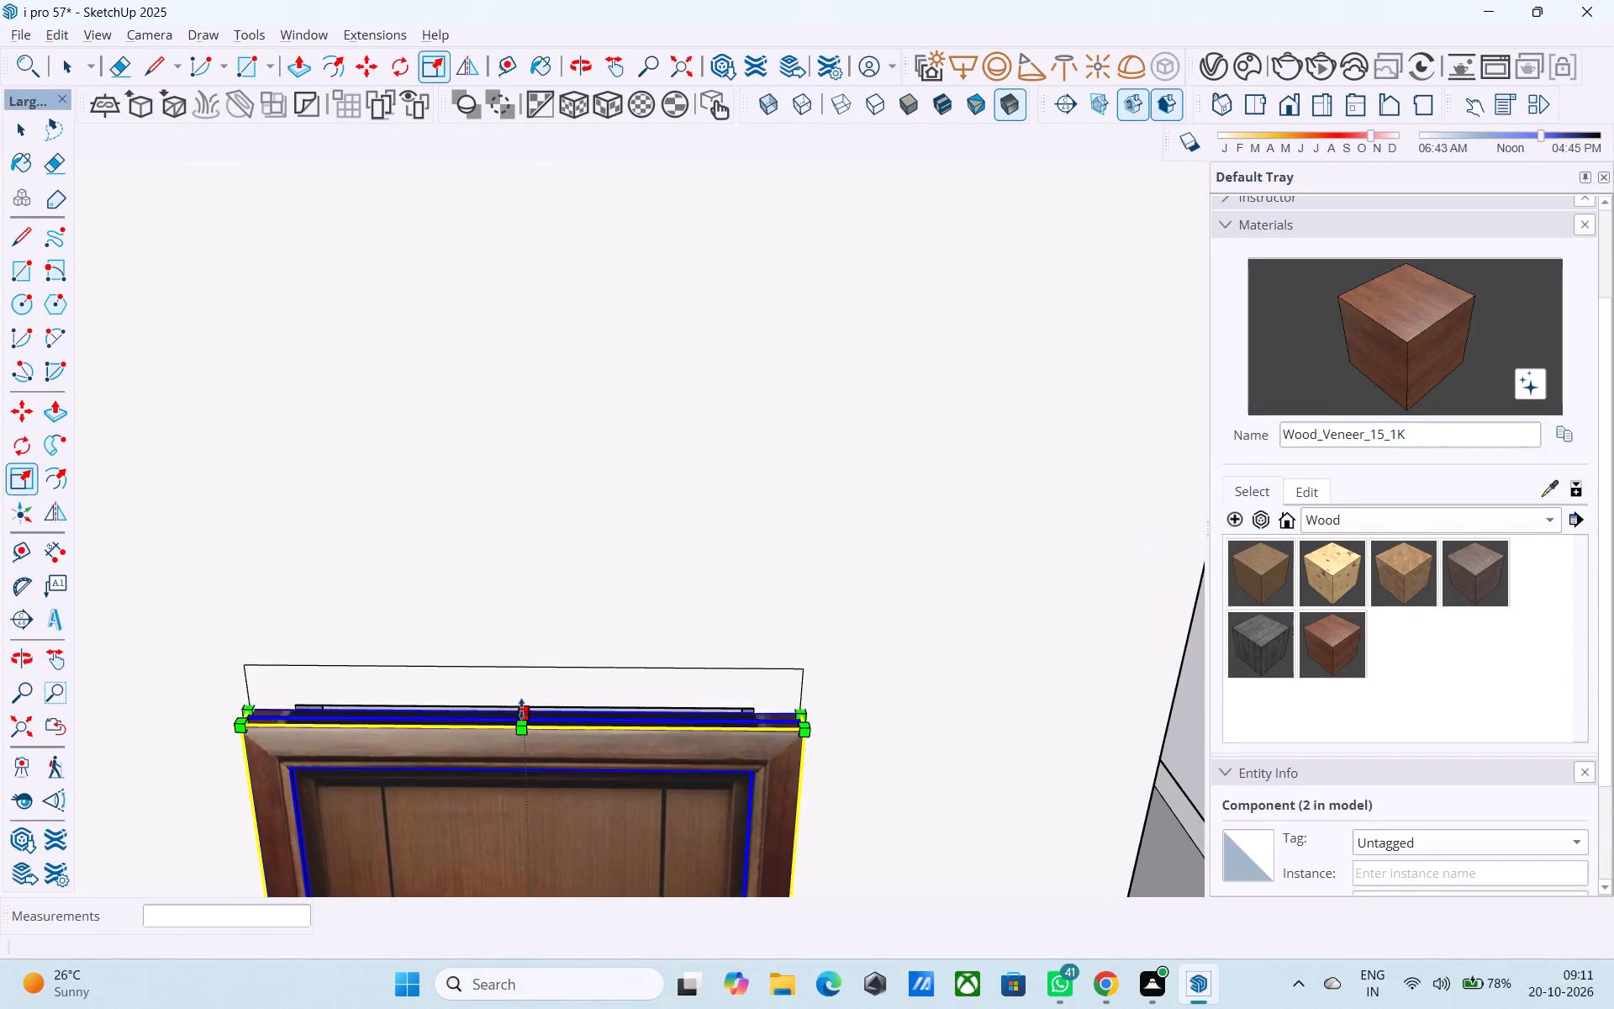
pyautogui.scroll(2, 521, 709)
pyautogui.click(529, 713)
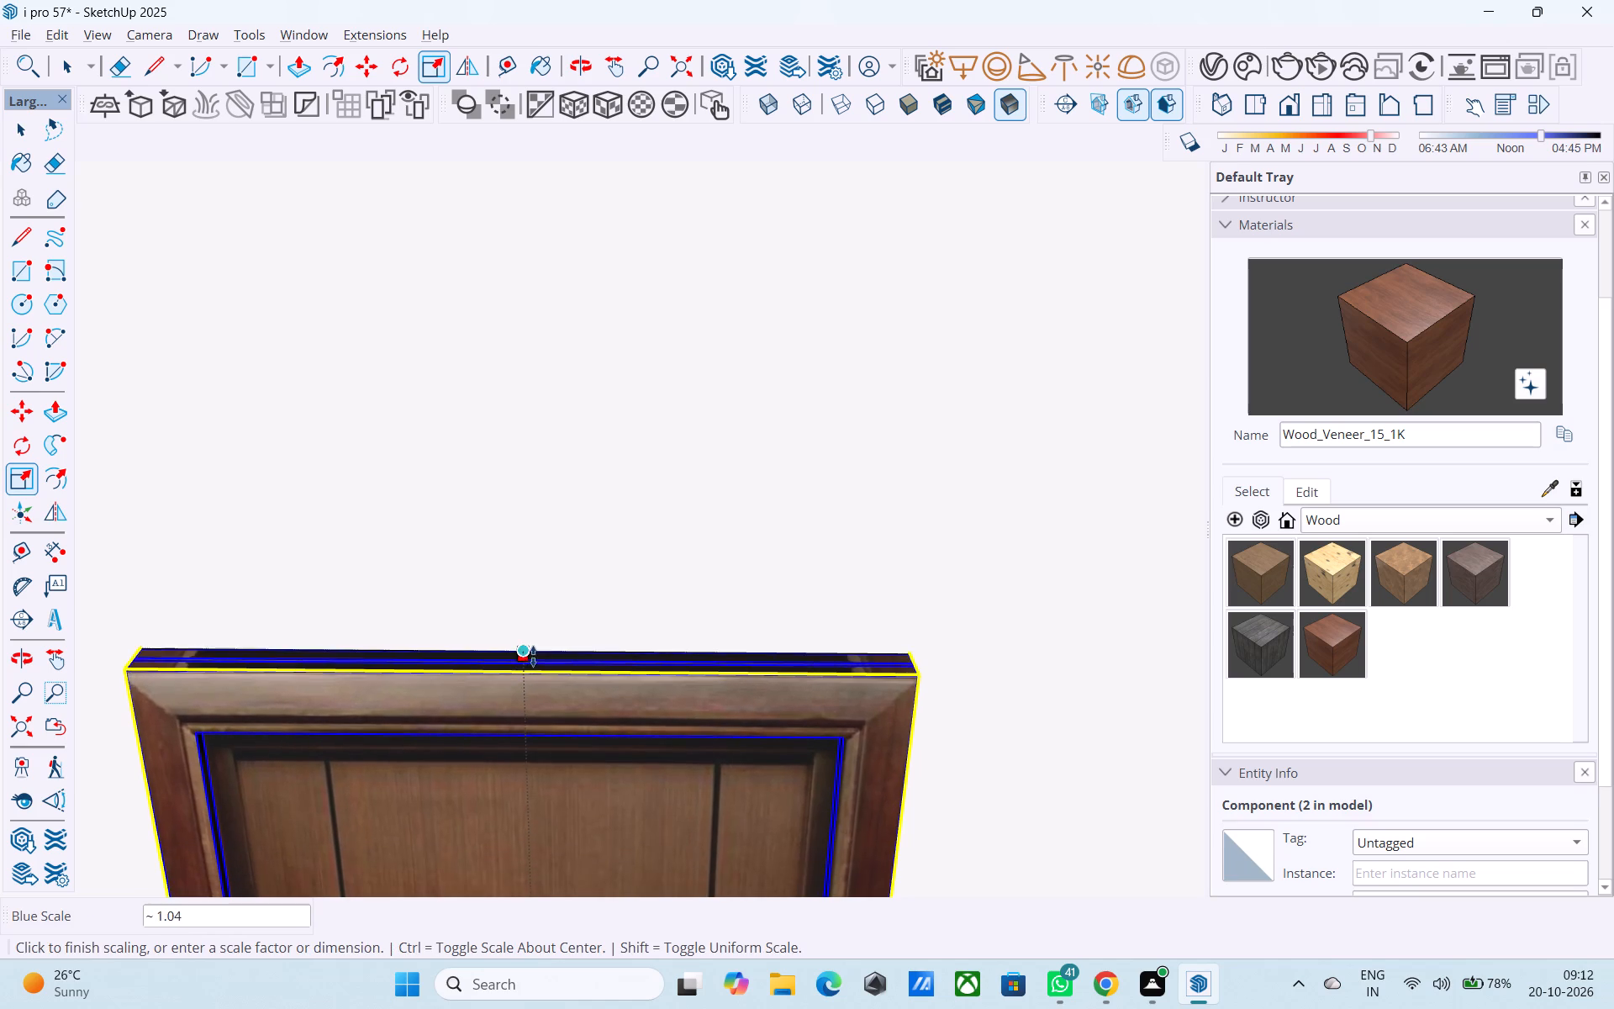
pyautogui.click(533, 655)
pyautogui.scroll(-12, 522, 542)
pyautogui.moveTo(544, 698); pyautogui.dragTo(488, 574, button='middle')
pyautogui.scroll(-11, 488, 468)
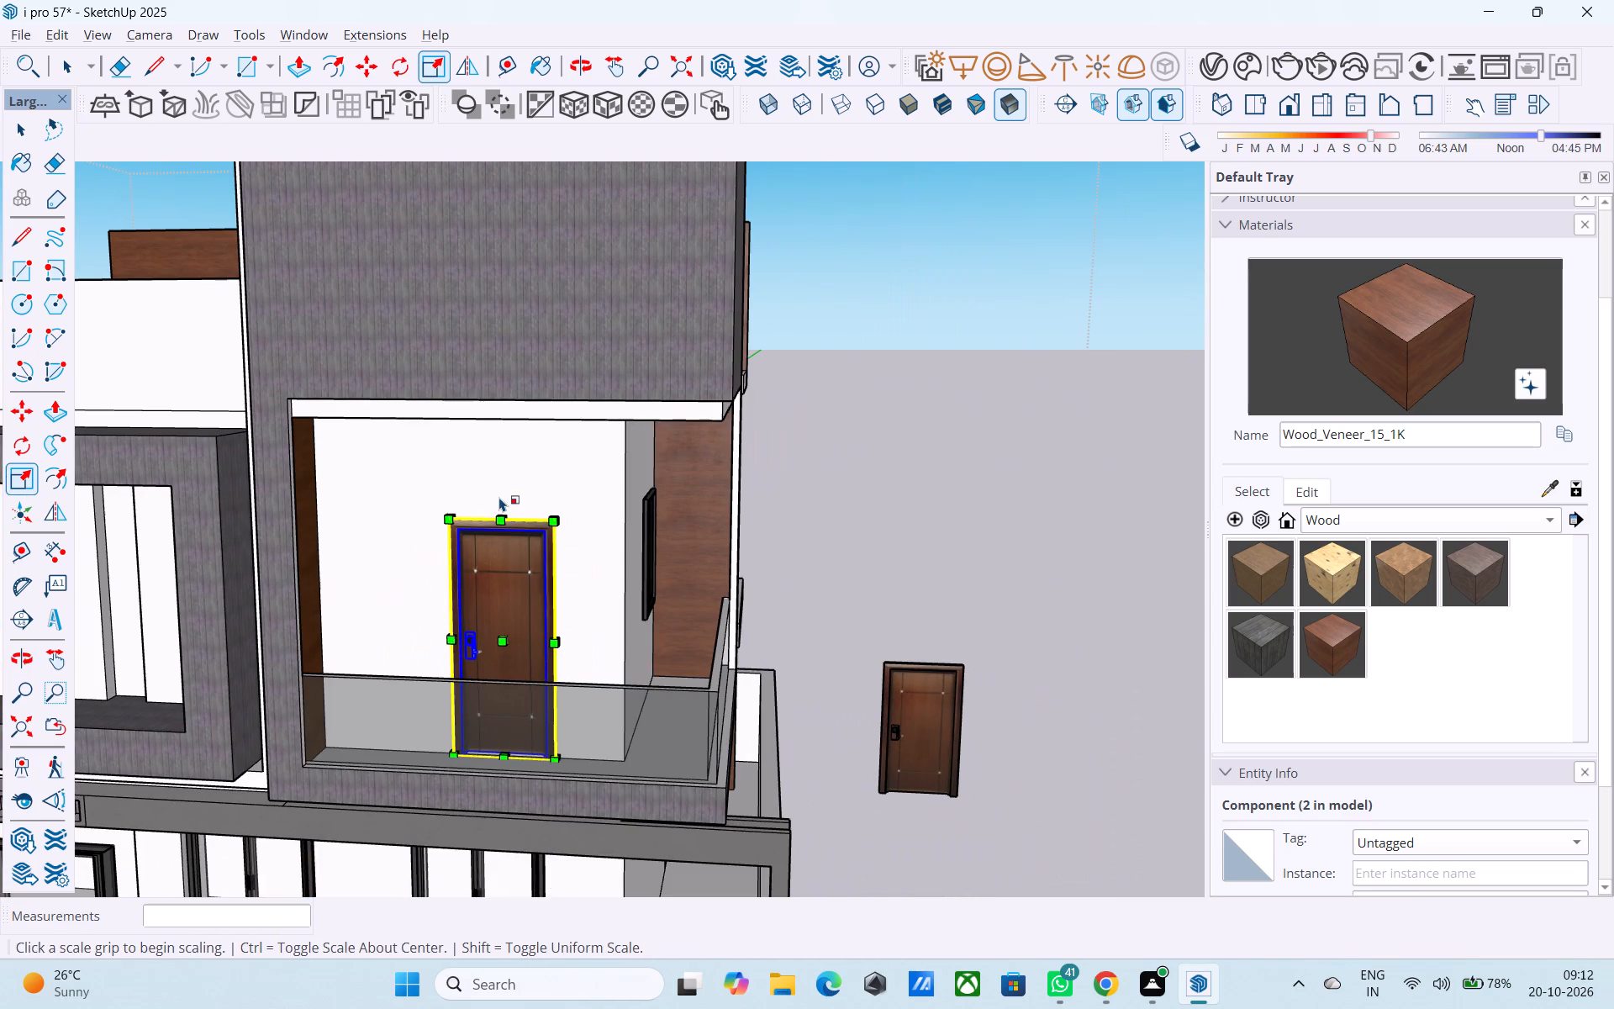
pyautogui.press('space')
# Rotate the spare wooden door beside the house by 90 degrees on the ground plane to face along the side wall.
pyautogui.moveTo(606, 572); pyautogui.dragTo(549, 567, button='middle')
pyautogui.scroll(-5, 567, 562)
pyautogui.moveTo(583, 575); pyautogui.dragTo(425, 615, button='middle')
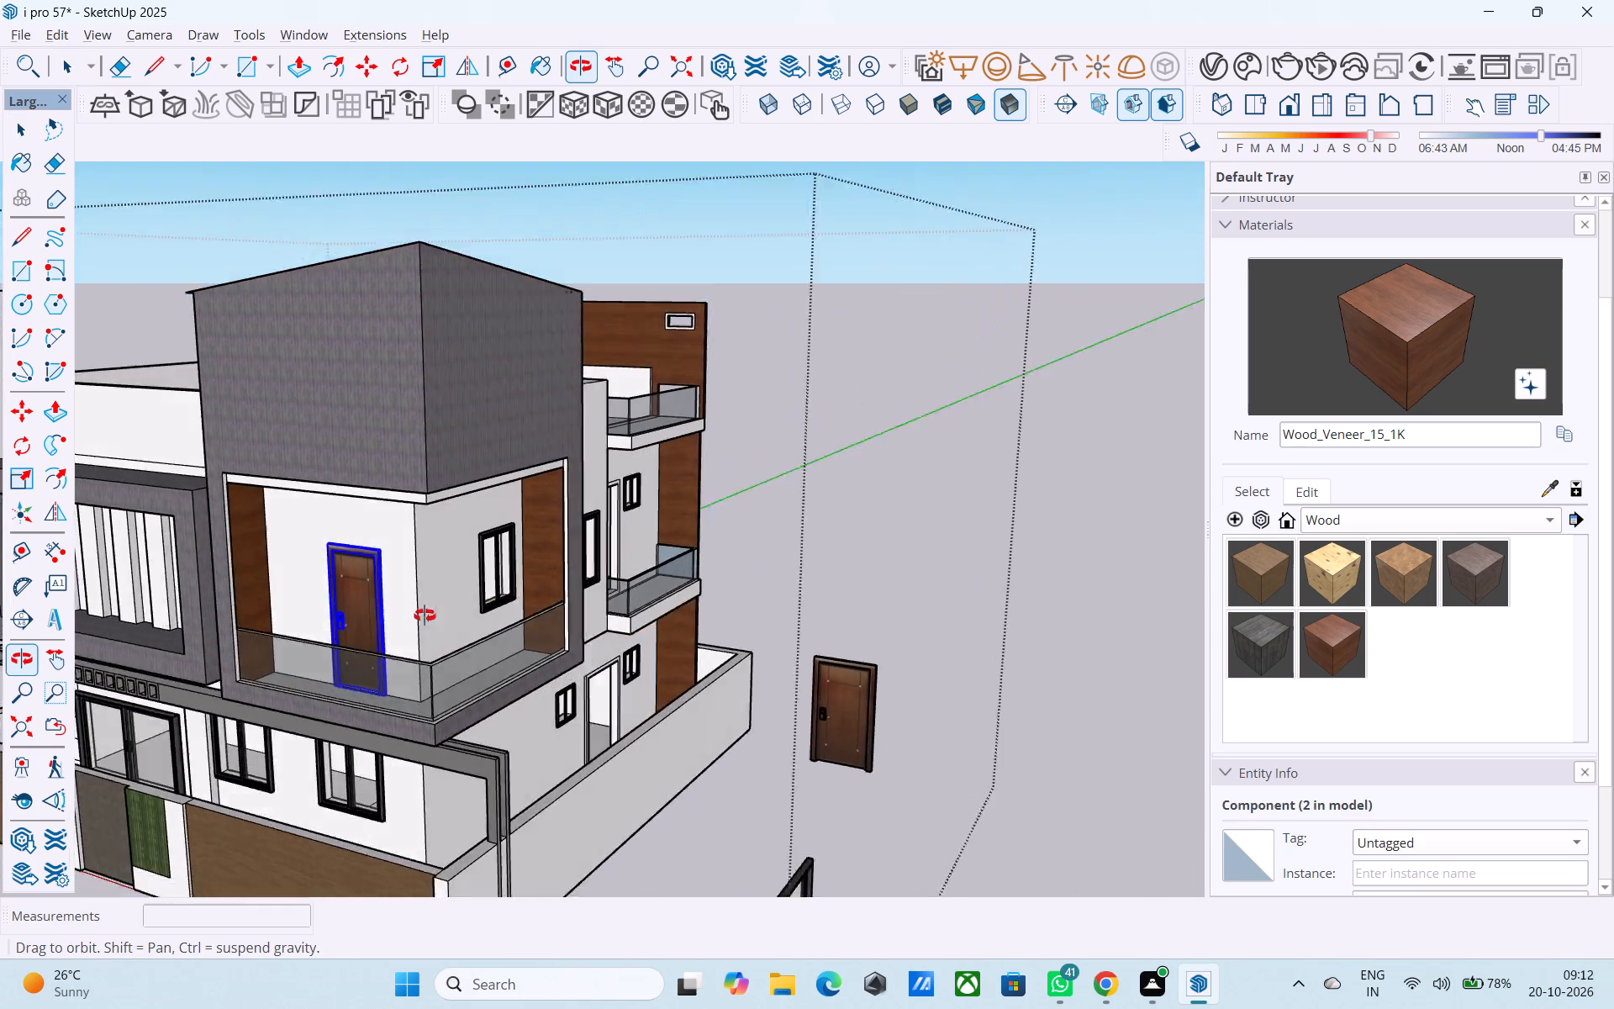
pyautogui.moveTo(425, 615); pyautogui.dragTo(229, 627, button='middle')
pyautogui.moveTo(804, 776); pyautogui.dragTo(620, 734, button='middle')
pyautogui.scroll(-3, 501, 598)
pyautogui.scroll(1, 501, 597)
pyautogui.scroll(-3, 501, 594)
pyautogui.scroll(5, 615, 709)
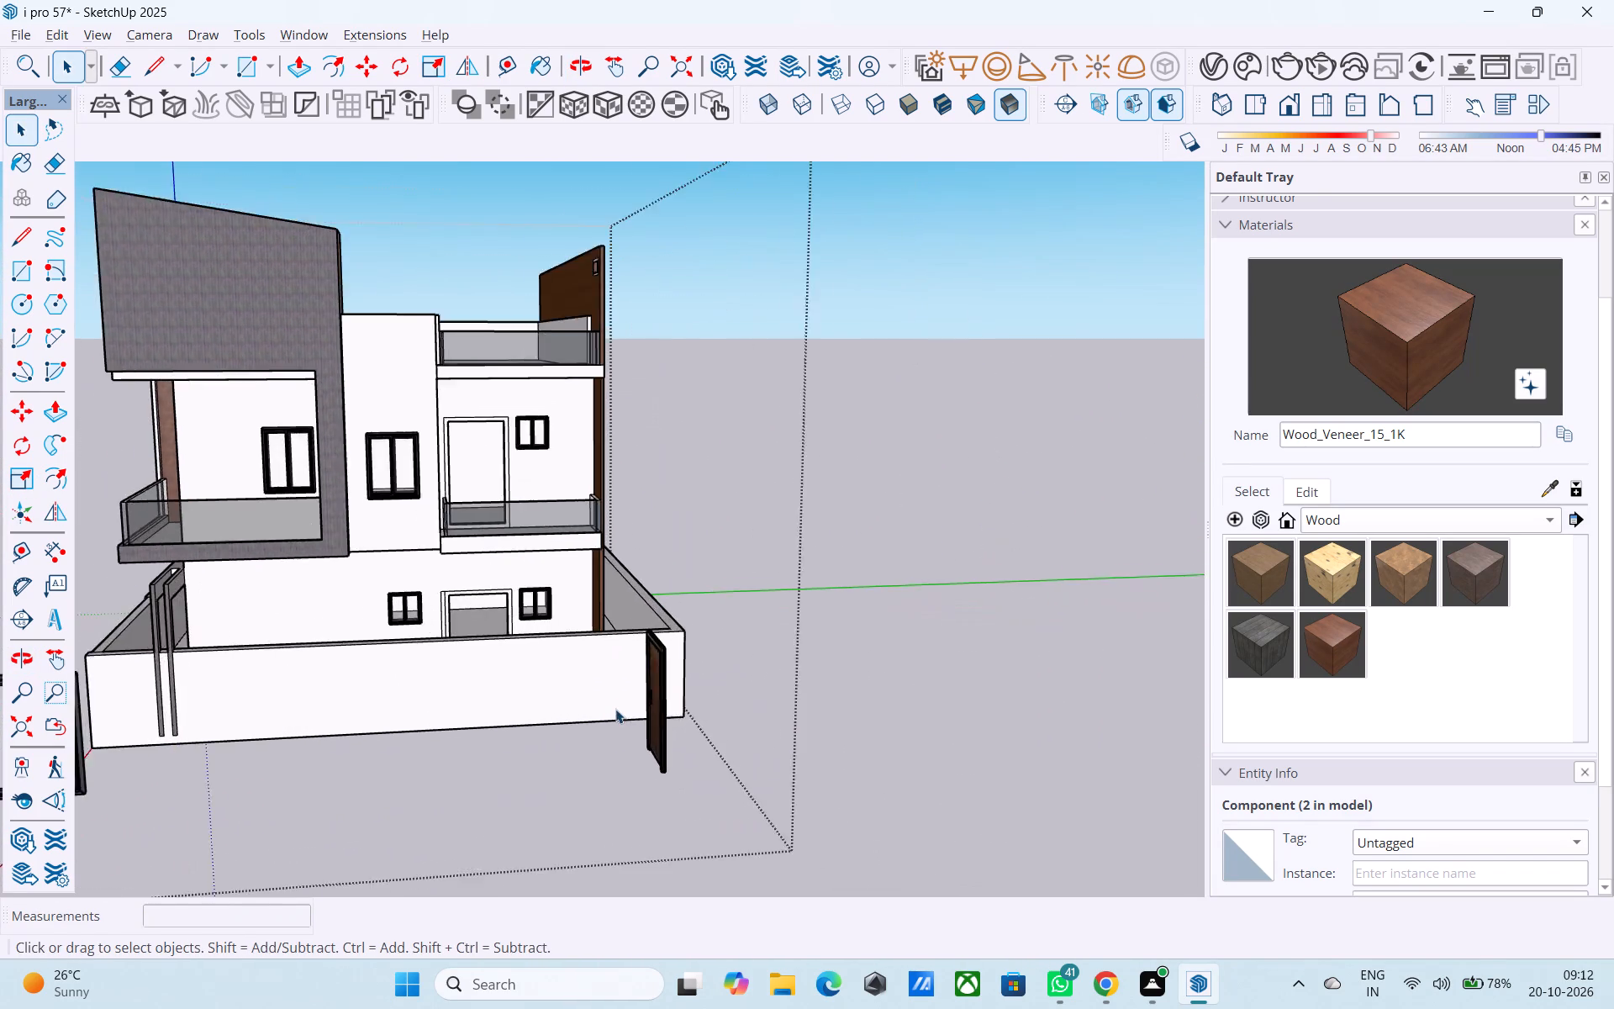
pyautogui.moveTo(615, 709); pyautogui.dragTo(564, 659, button='middle')
pyautogui.scroll(-5, 564, 567)
pyautogui.moveTo(583, 647); pyautogui.dragTo(583, 715, button='middle')
pyautogui.scroll(3, 588, 741)
pyautogui.click(574, 700)
pyautogui.click(580, 707)
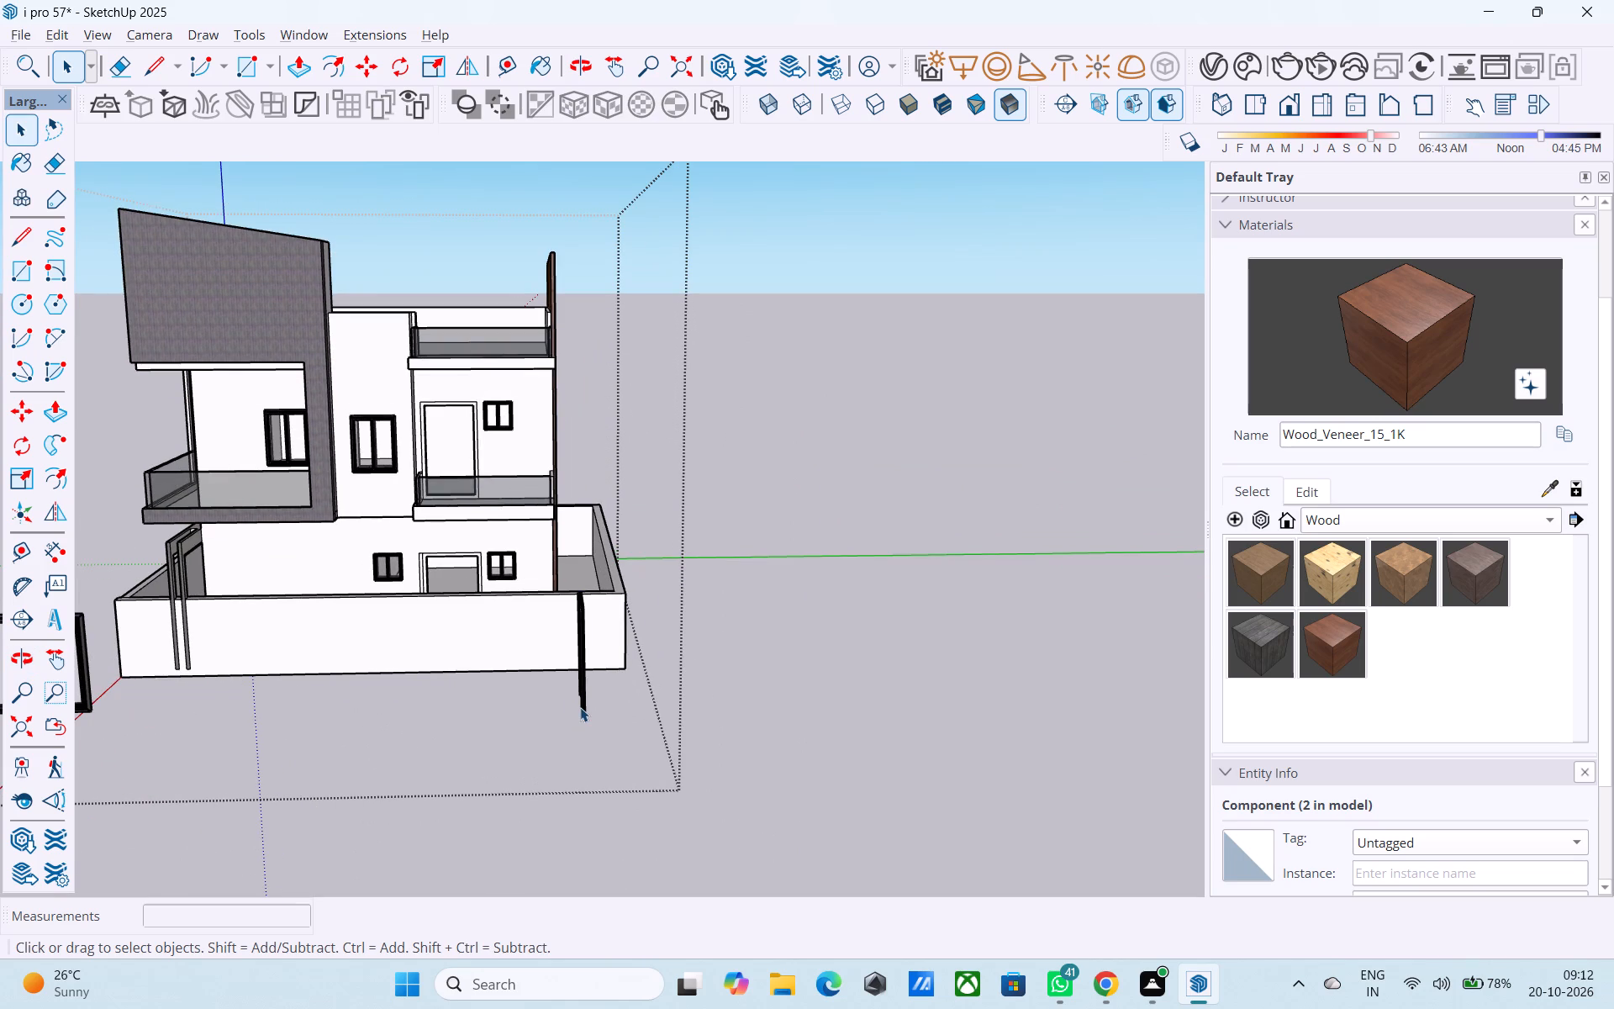
pyautogui.moveTo(575, 704); pyautogui.dragTo(572, 870, button='middle')
pyautogui.press('q')
pyautogui.scroll(5, 575, 877)
pyautogui.scroll(-7, 572, 888)
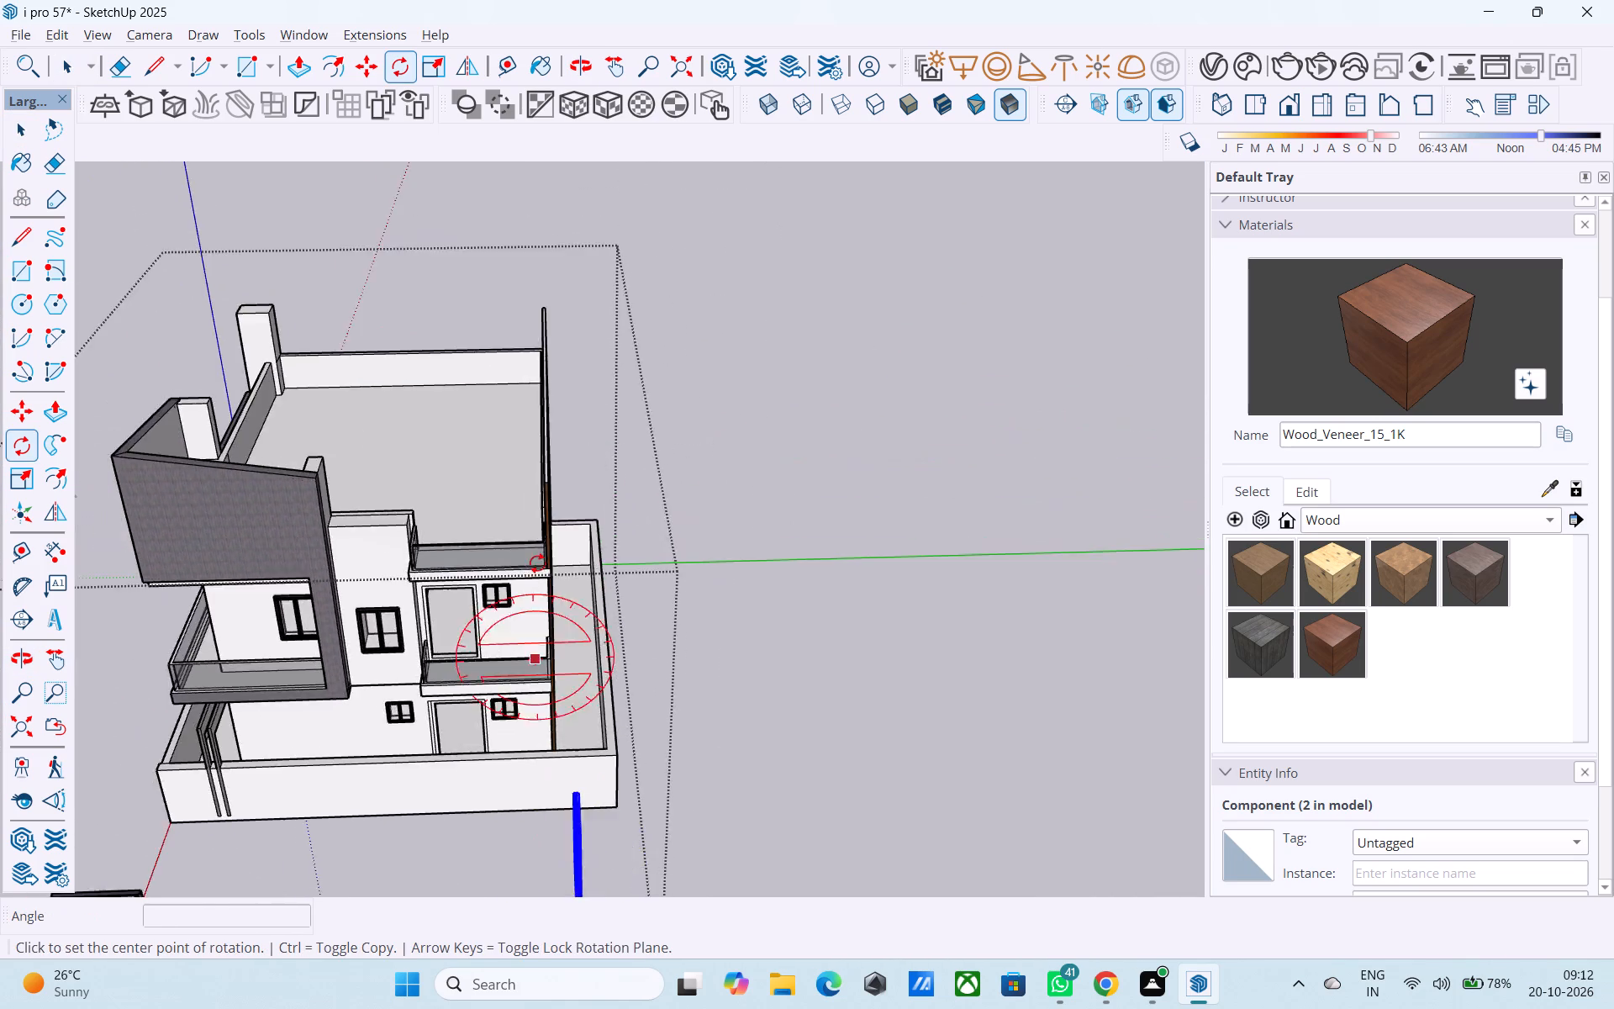
pyautogui.scroll(-5, 537, 563)
pyautogui.scroll(3, 576, 736)
pyautogui.scroll(-1, 576, 739)
pyautogui.scroll(13, 576, 739)
pyautogui.click(498, 763)
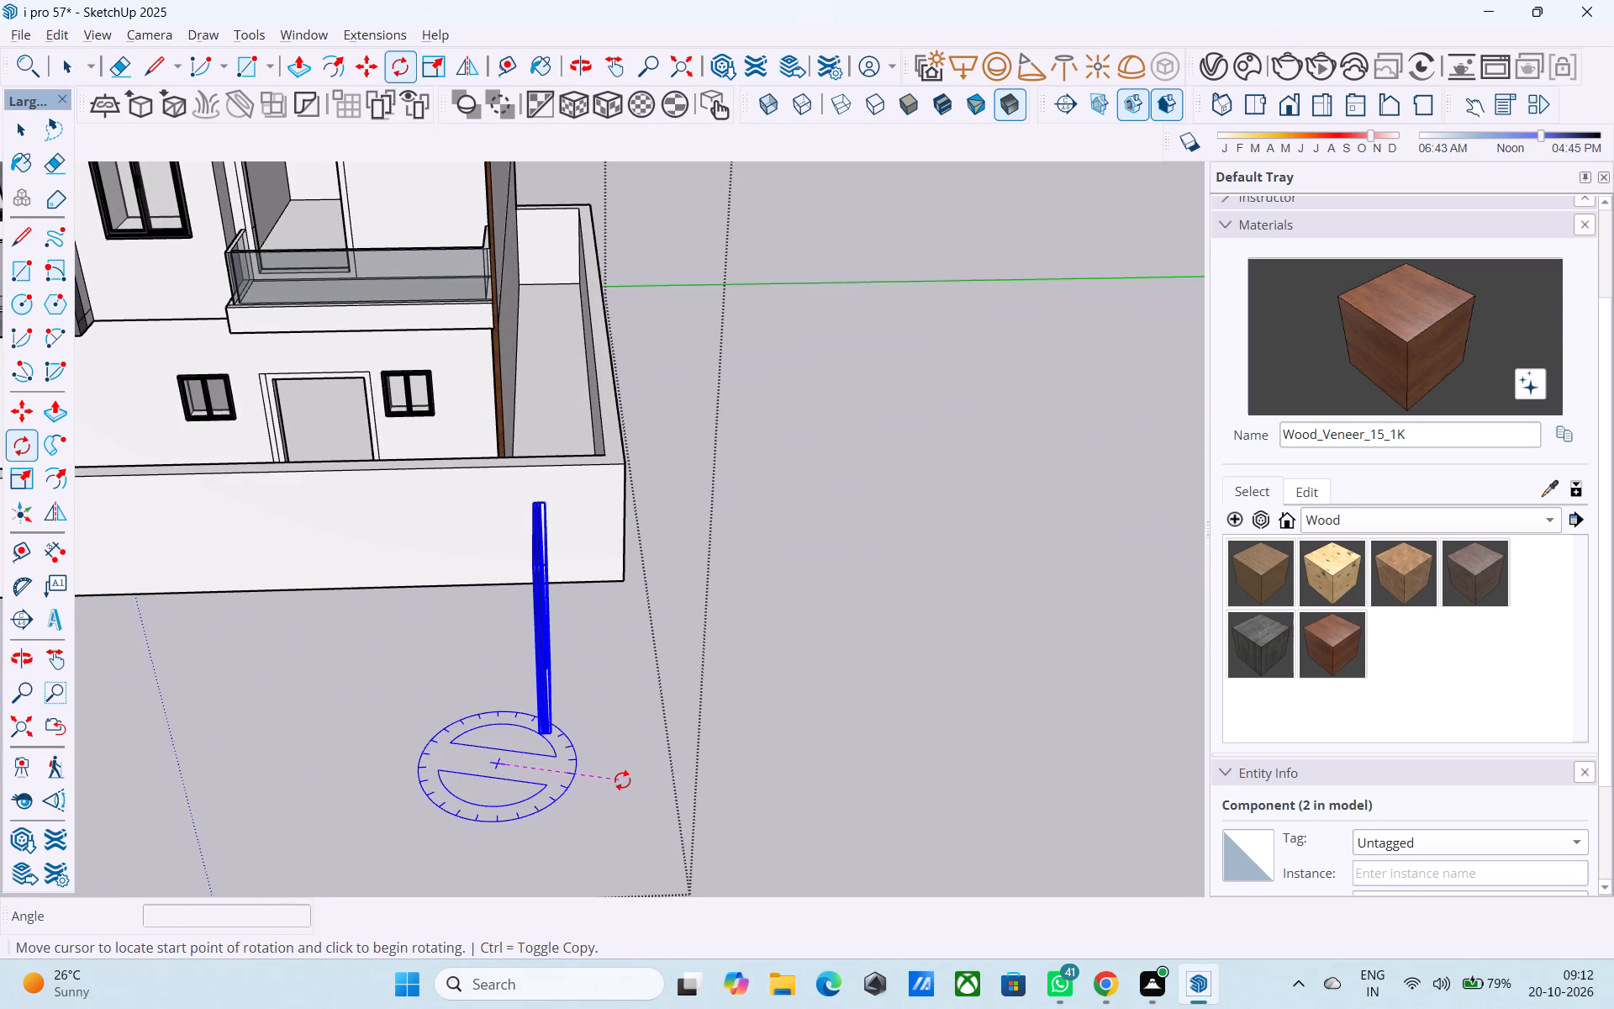
pyautogui.click(620, 766)
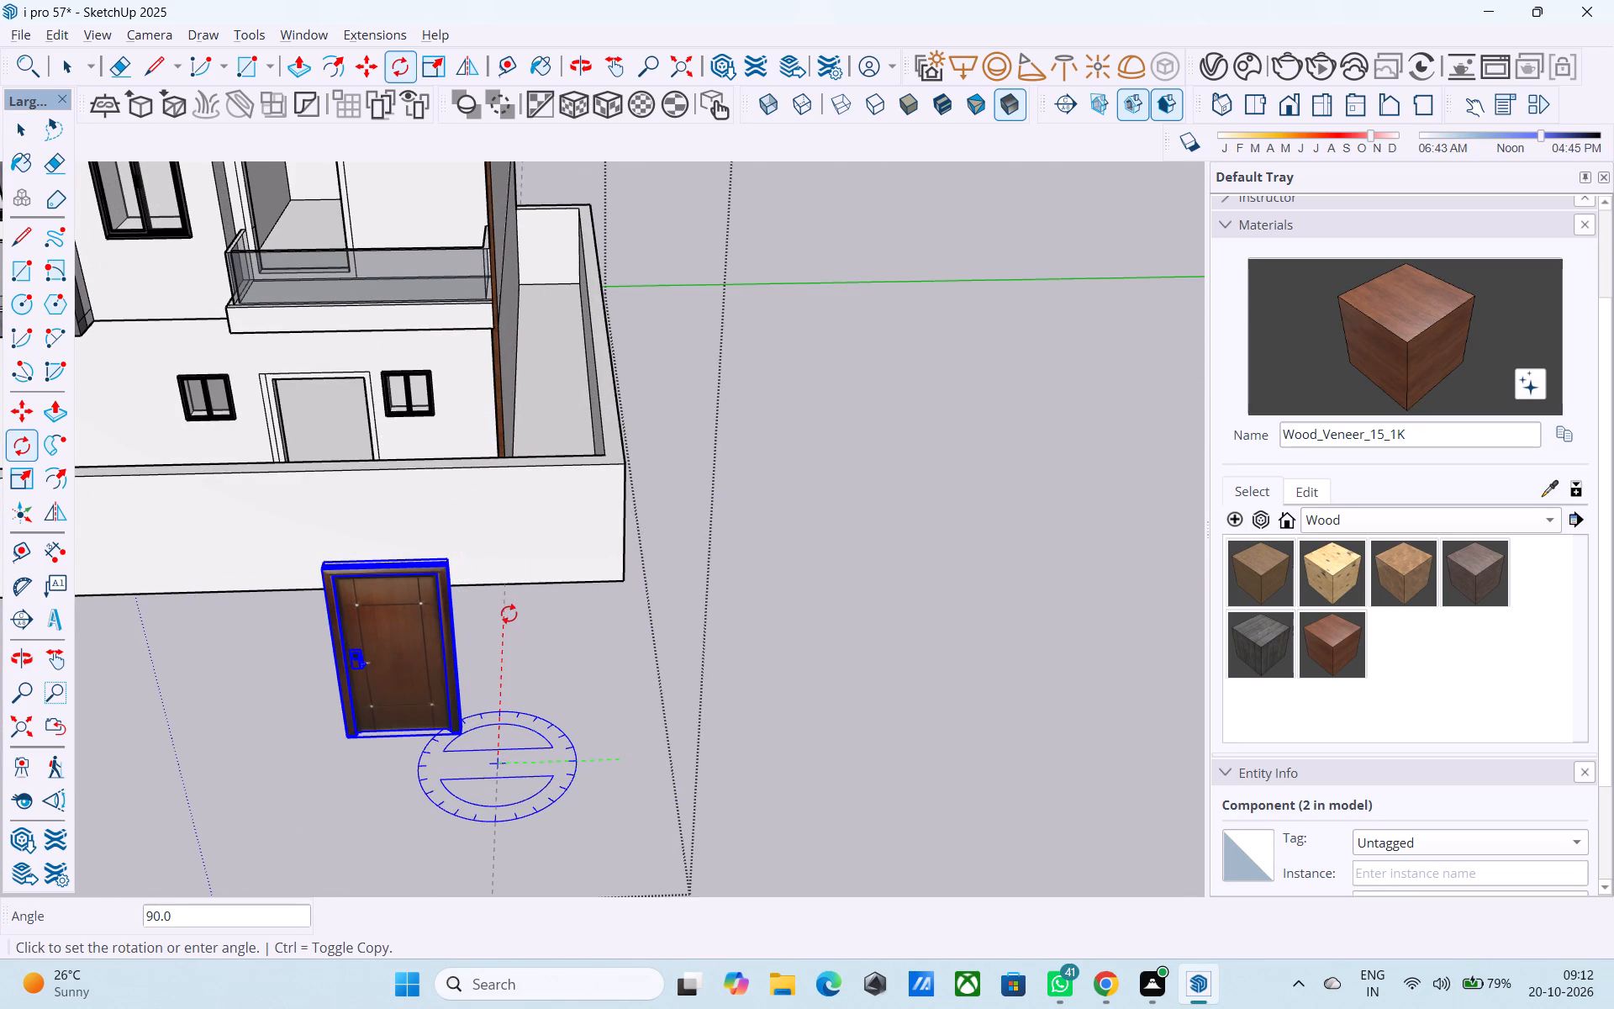
pyautogui.click(506, 615)
# Copy the rotated spare door to the first-floor side balcony doorway, placing its upper corner at the surround's corner.
pyautogui.press('m')
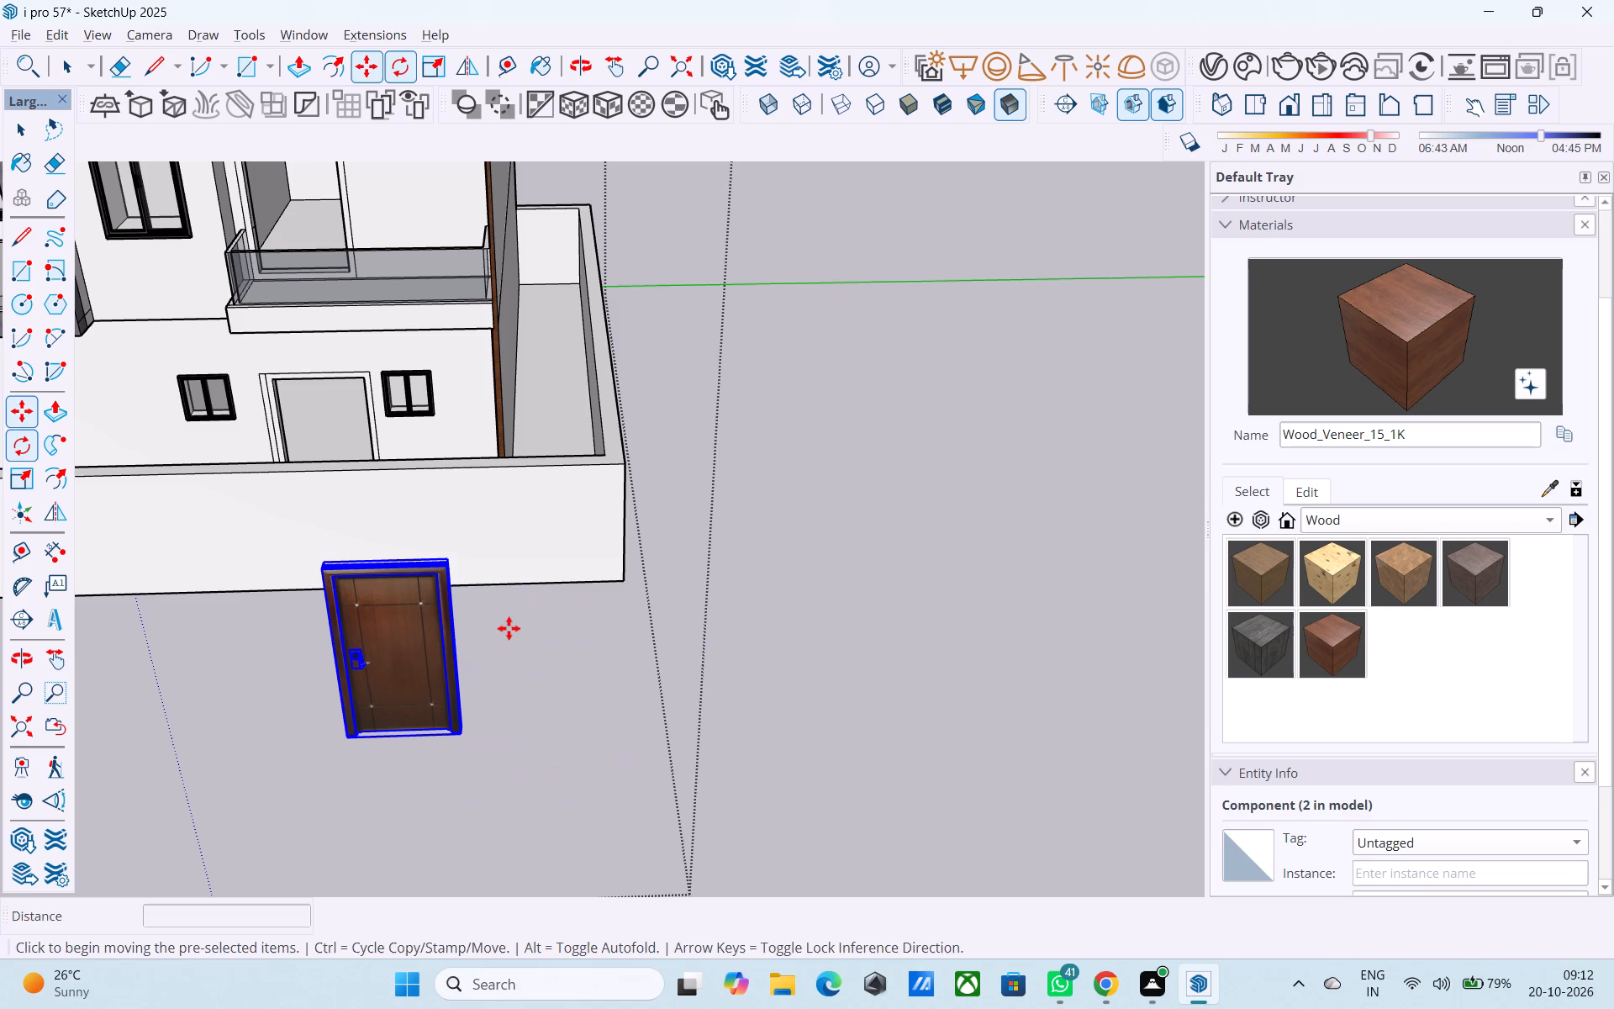
pyautogui.scroll(5, 437, 563)
pyautogui.moveTo(428, 564); pyautogui.dragTo(799, 561, button='middle')
pyautogui.scroll(-6, 817, 544)
pyautogui.scroll(3, 844, 600)
pyautogui.scroll(-1, 844, 600)
pyautogui.scroll(2, 844, 600)
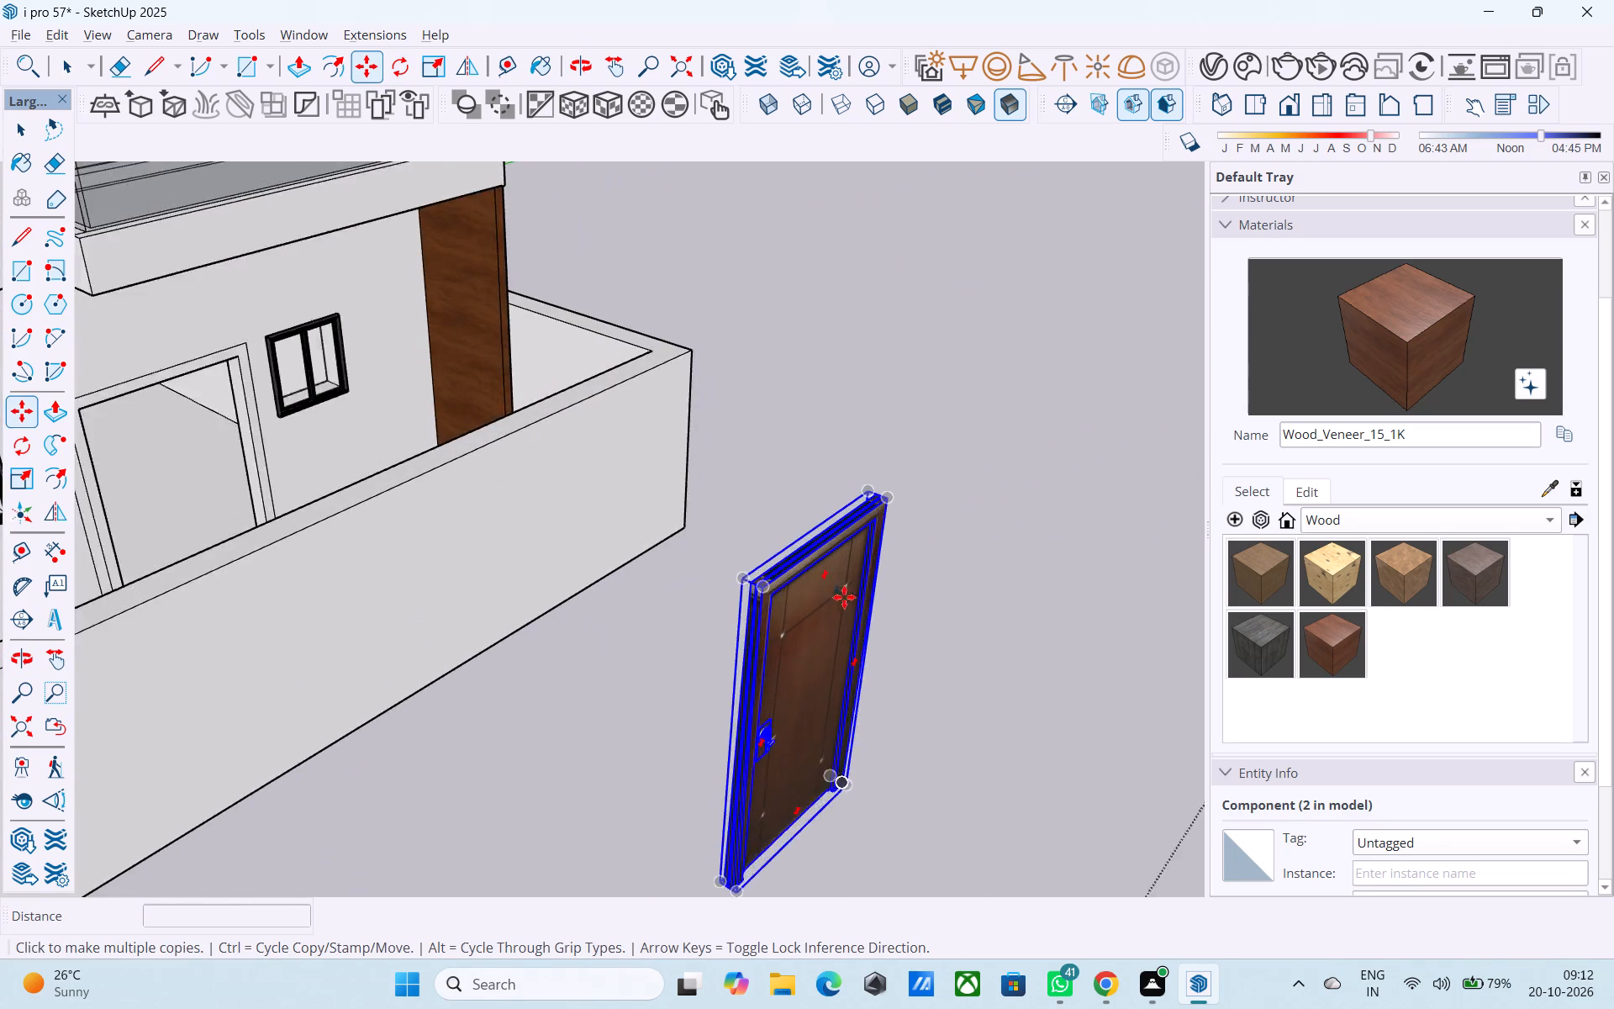
pyautogui.scroll(14, 844, 597)
pyautogui.click(752, 529)
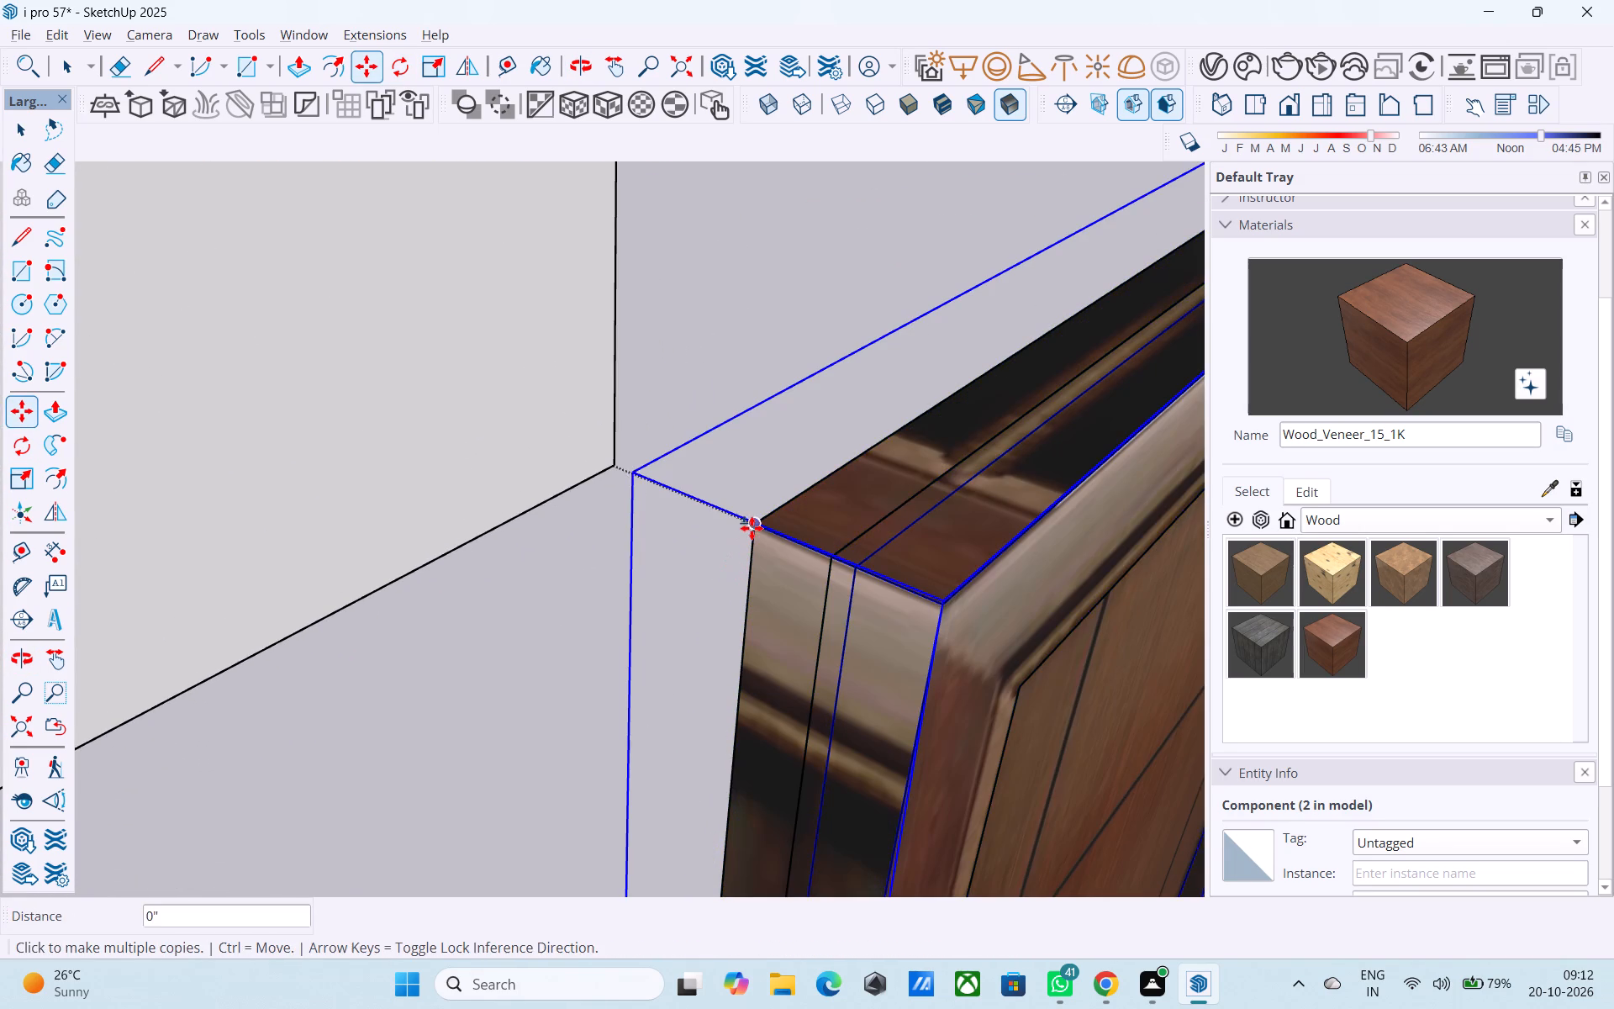
pyautogui.scroll(1, 752, 526)
pyautogui.scroll(-20, 752, 526)
pyautogui.scroll(-8, 752, 526)
pyautogui.scroll(-3, 656, 475)
pyautogui.scroll(1, 682, 461)
pyautogui.scroll(-2, 694, 457)
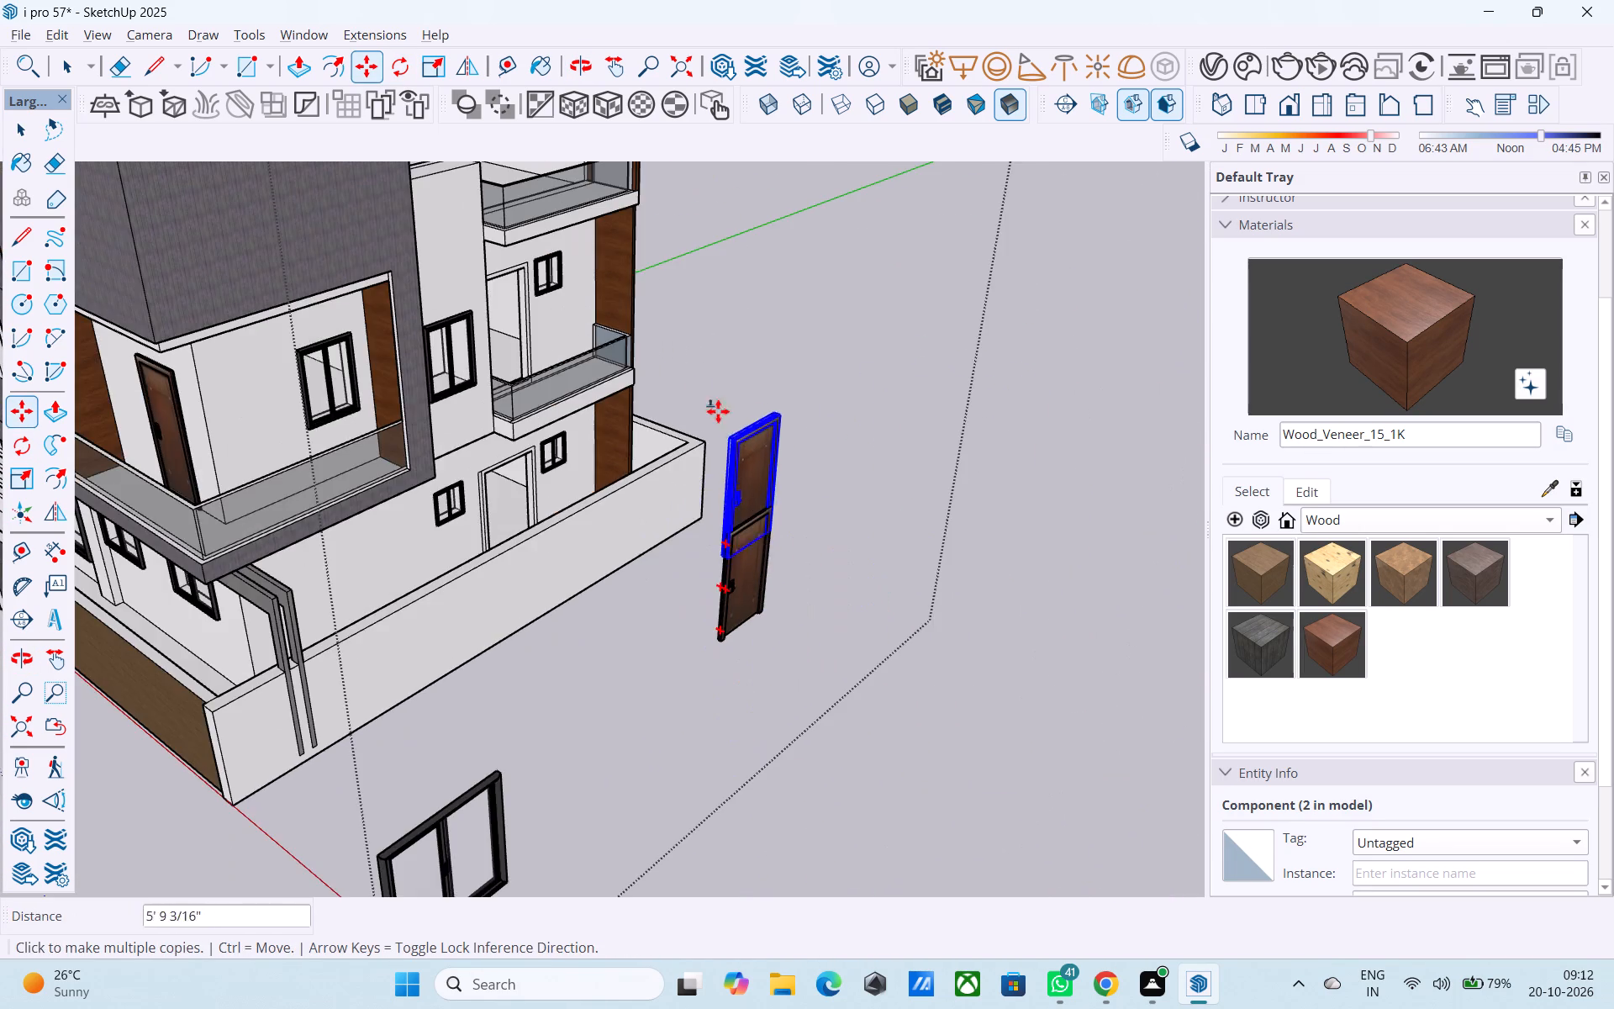
pyautogui.moveTo(609, 191); pyautogui.dragTo(400, 143, button='middle')
pyautogui.scroll(20, 546, 216)
pyautogui.scroll(2, 546, 216)
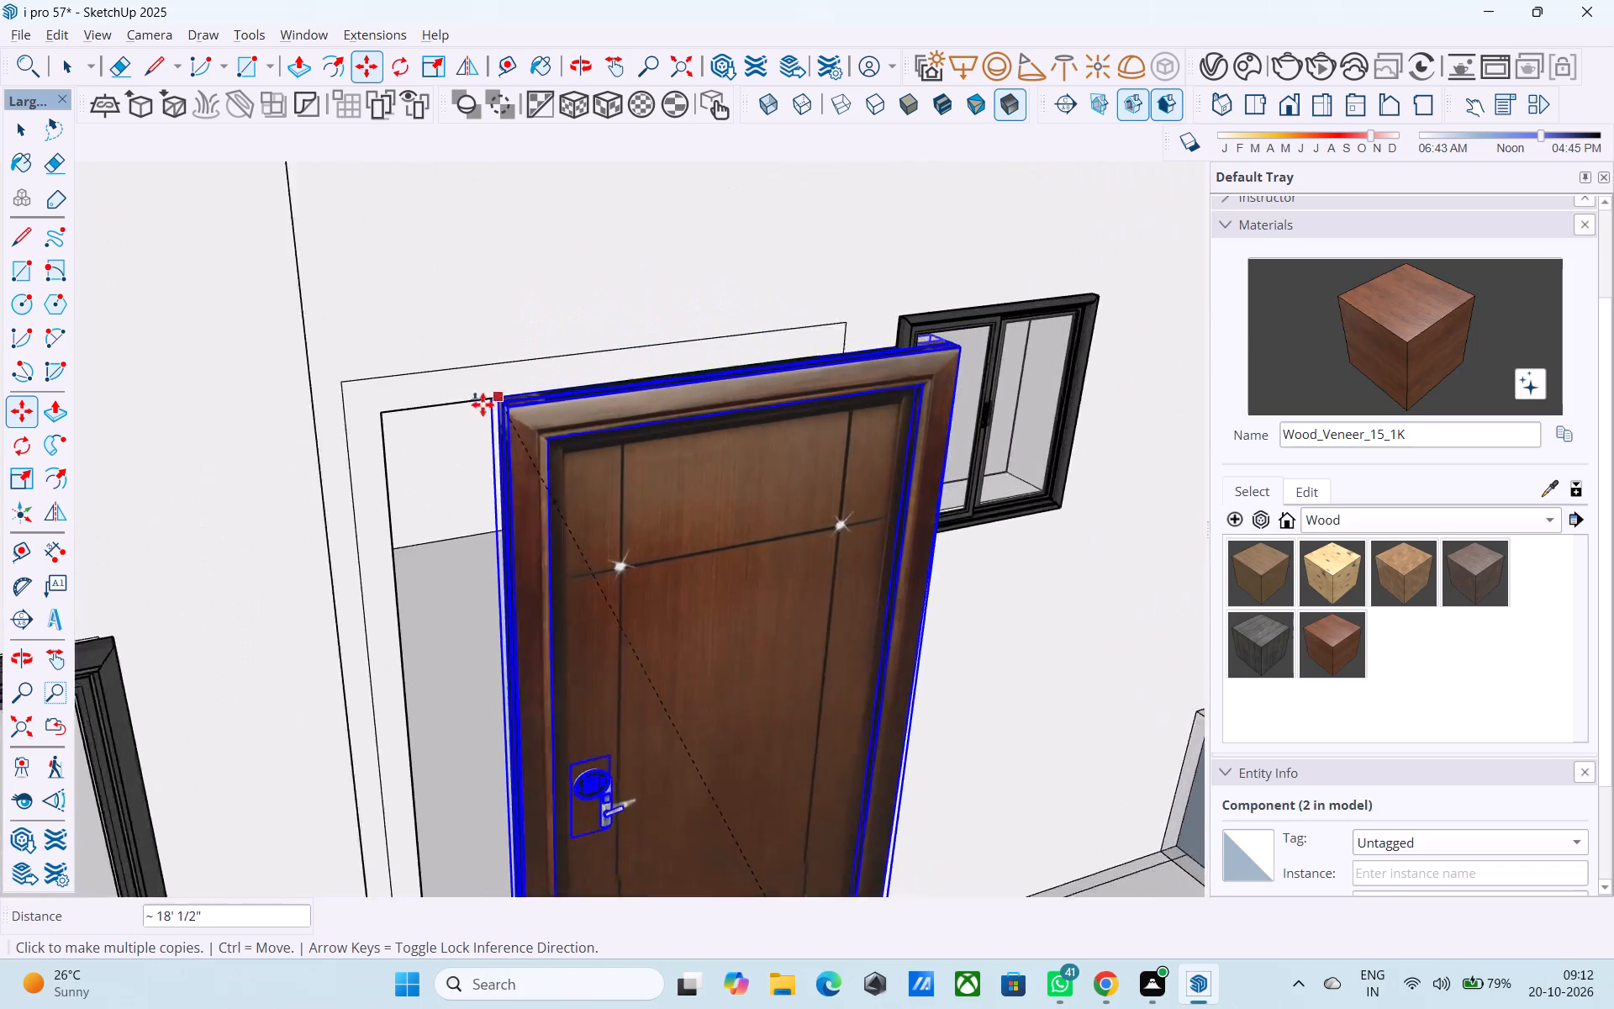
pyautogui.scroll(1, 483, 404)
pyautogui.click(260, 377)
# Place another copy of the door at the ground-floor side doorway, aligned with the surround's handle-side upper corner.
pyautogui.scroll(-5, 423, 160)
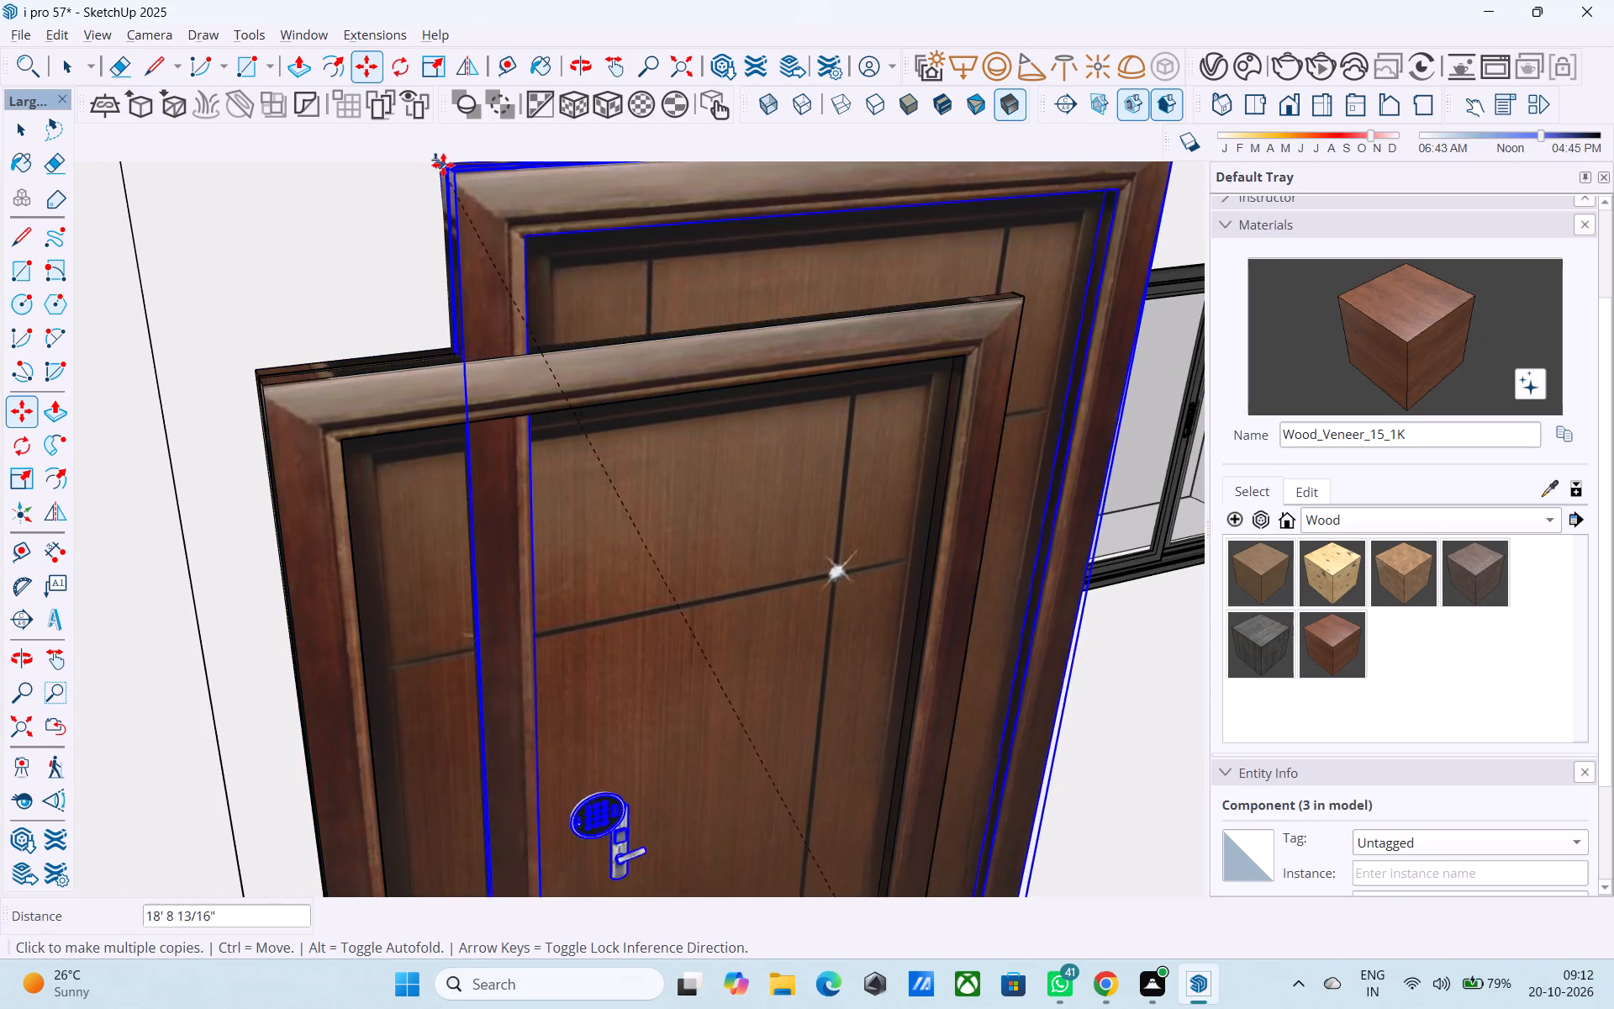
pyautogui.scroll(-20, 443, 165)
pyautogui.scroll(-3, 443, 165)
pyautogui.scroll(2, 546, 564)
pyautogui.scroll(-1, 546, 565)
pyautogui.scroll(8, 542, 566)
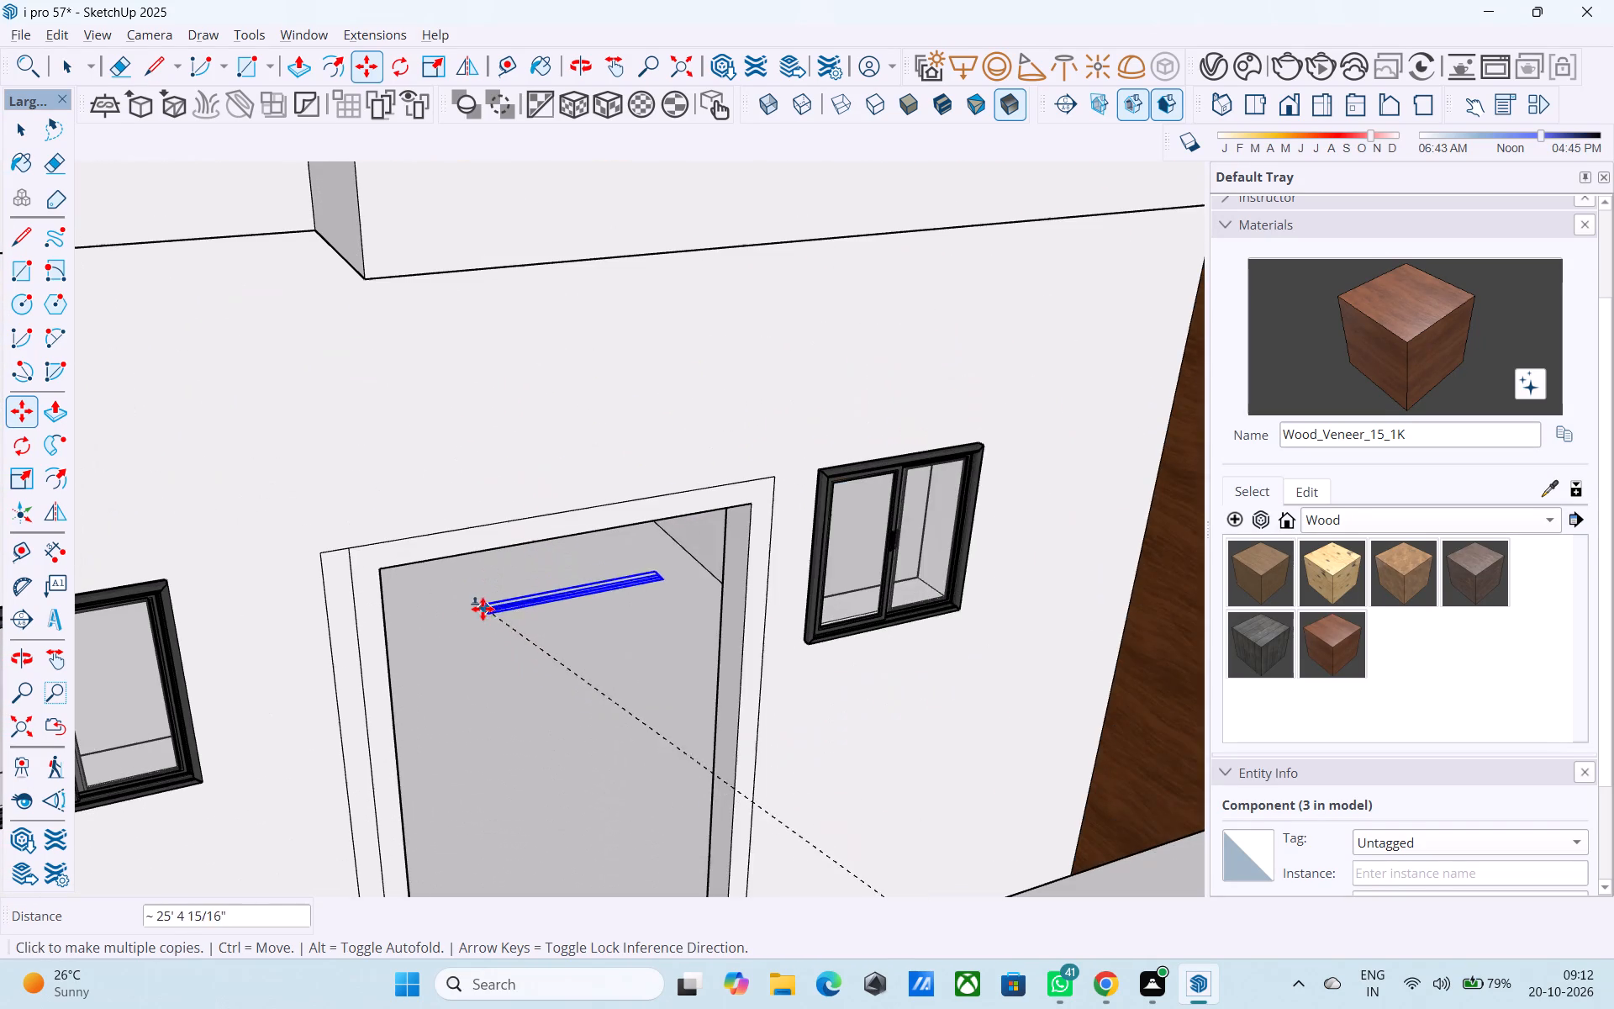
pyautogui.click(356, 557)
pyautogui.scroll(-4, 364, 425)
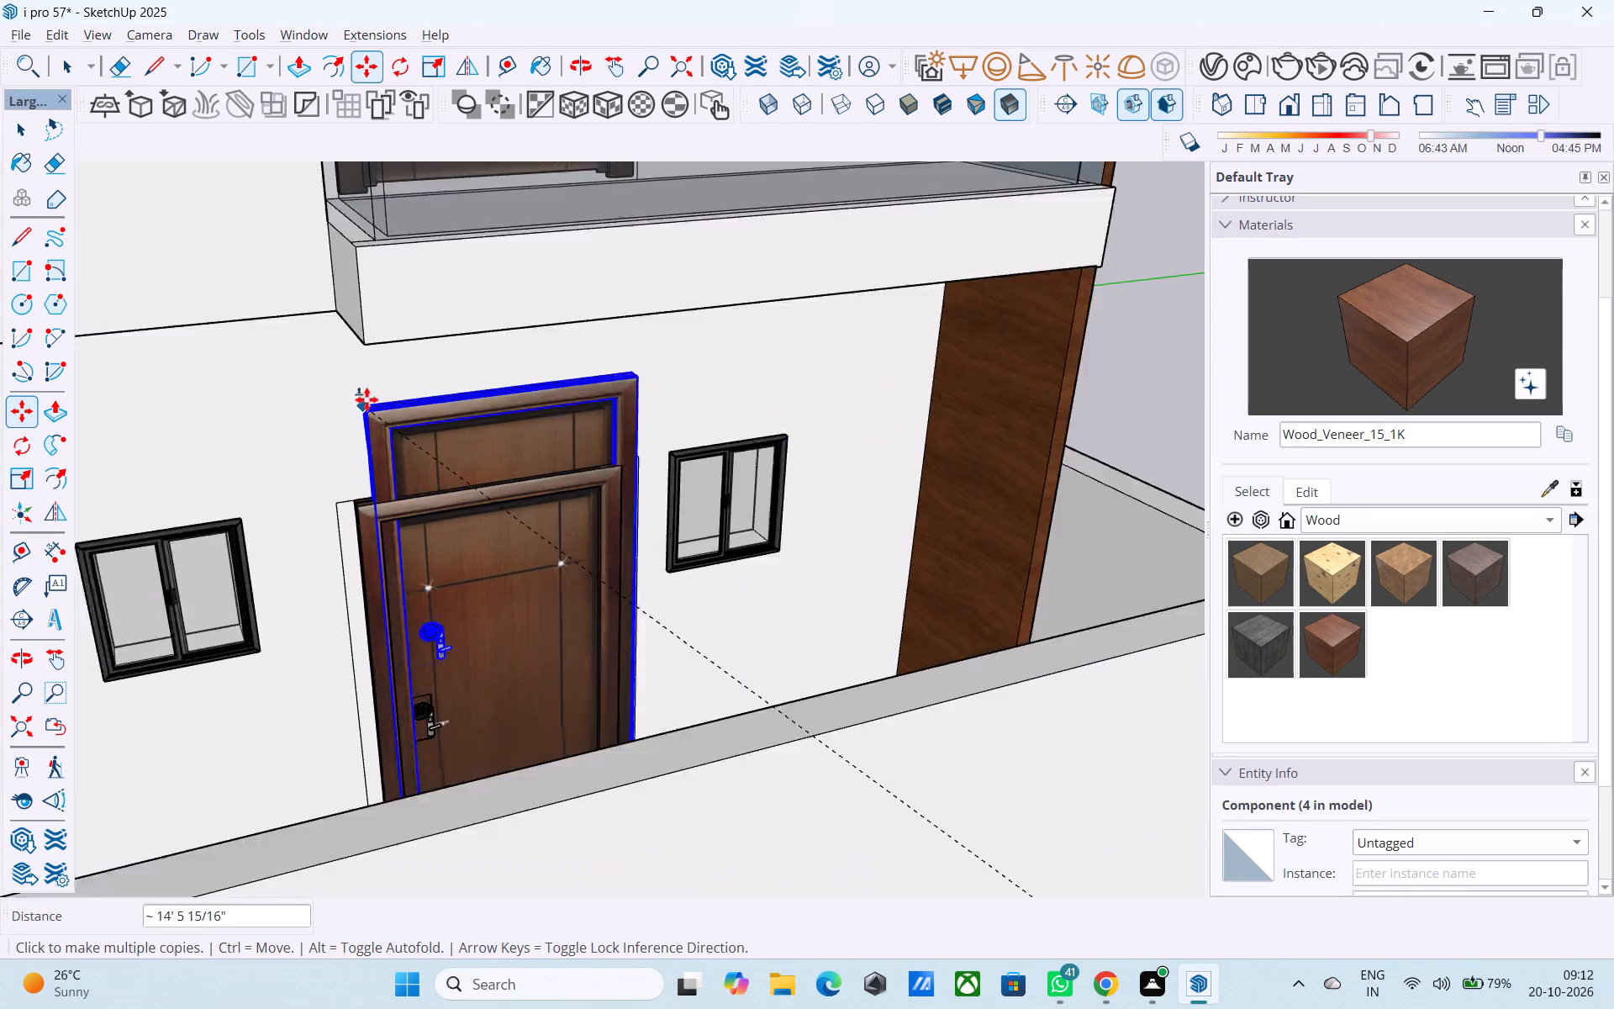
pyautogui.scroll(-8, 367, 399)
pyautogui.press('space')
pyautogui.scroll(-1, 600, 448)
pyautogui.middleClick(586, 486)
# Erase the leftover vertical surround edge on the handle side of the ground-floor side door.
pyautogui.scroll(2, 427, 555)
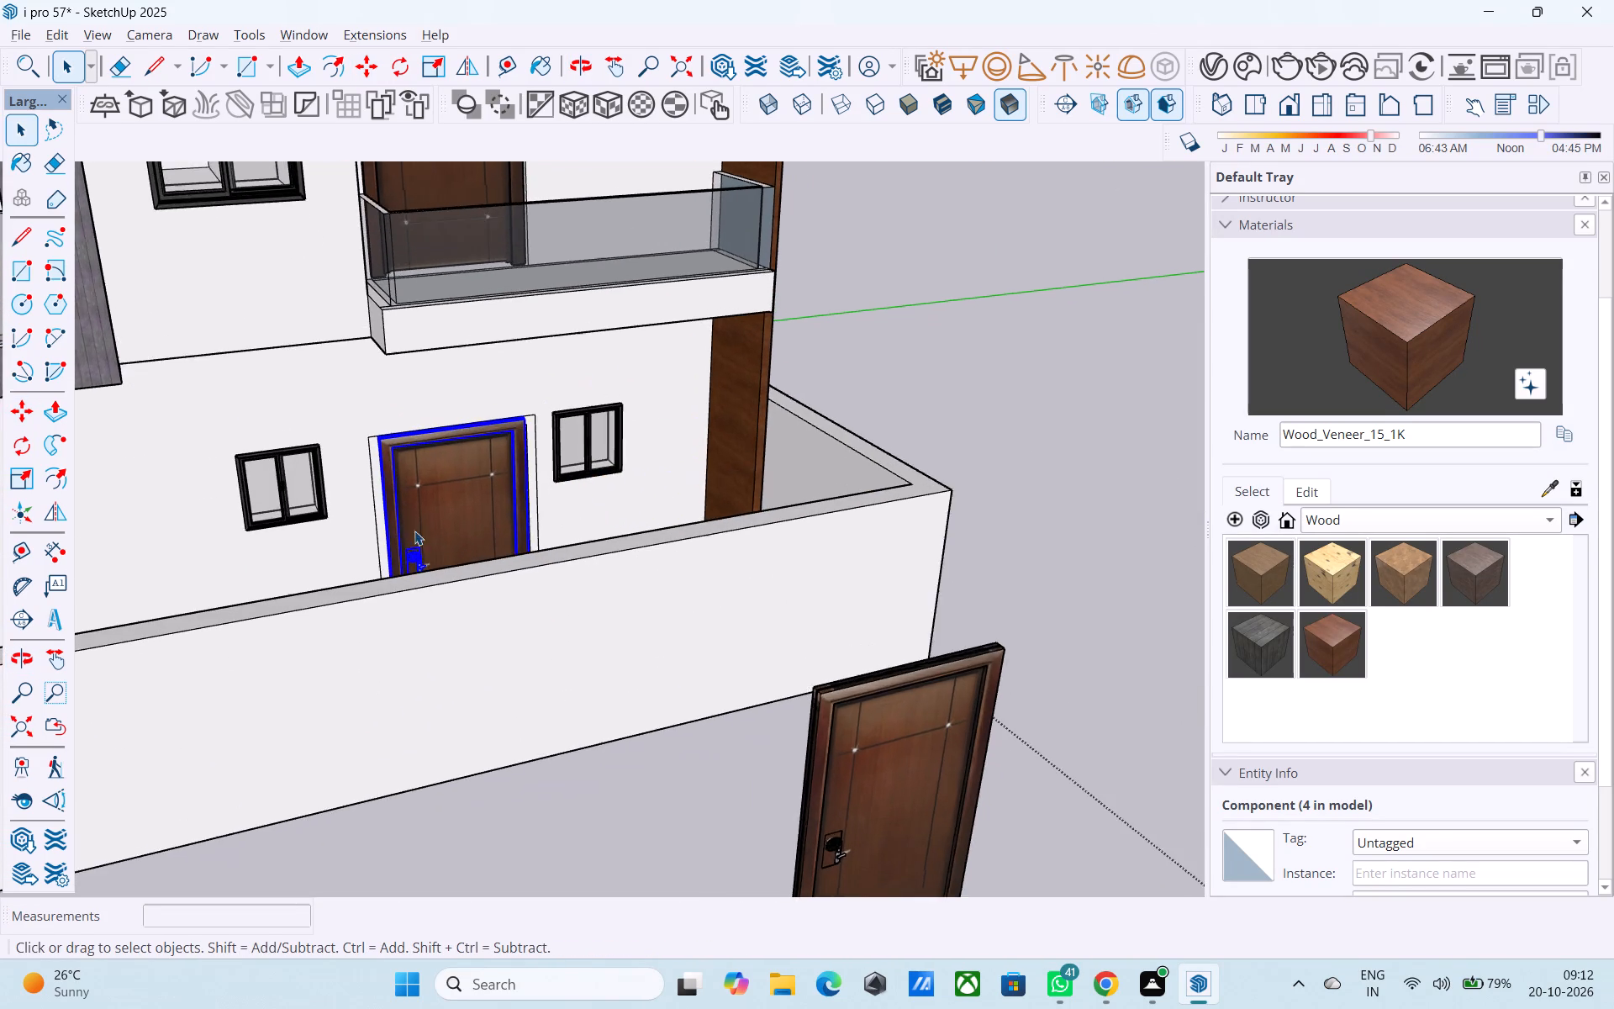
pyautogui.scroll(2, 414, 531)
pyautogui.press('e')
pyautogui.scroll(2, 359, 459)
pyautogui.scroll(-1, 359, 457)
pyautogui.scroll(6, 359, 457)
pyautogui.moveTo(372, 386); pyautogui.dragTo(361, 455)
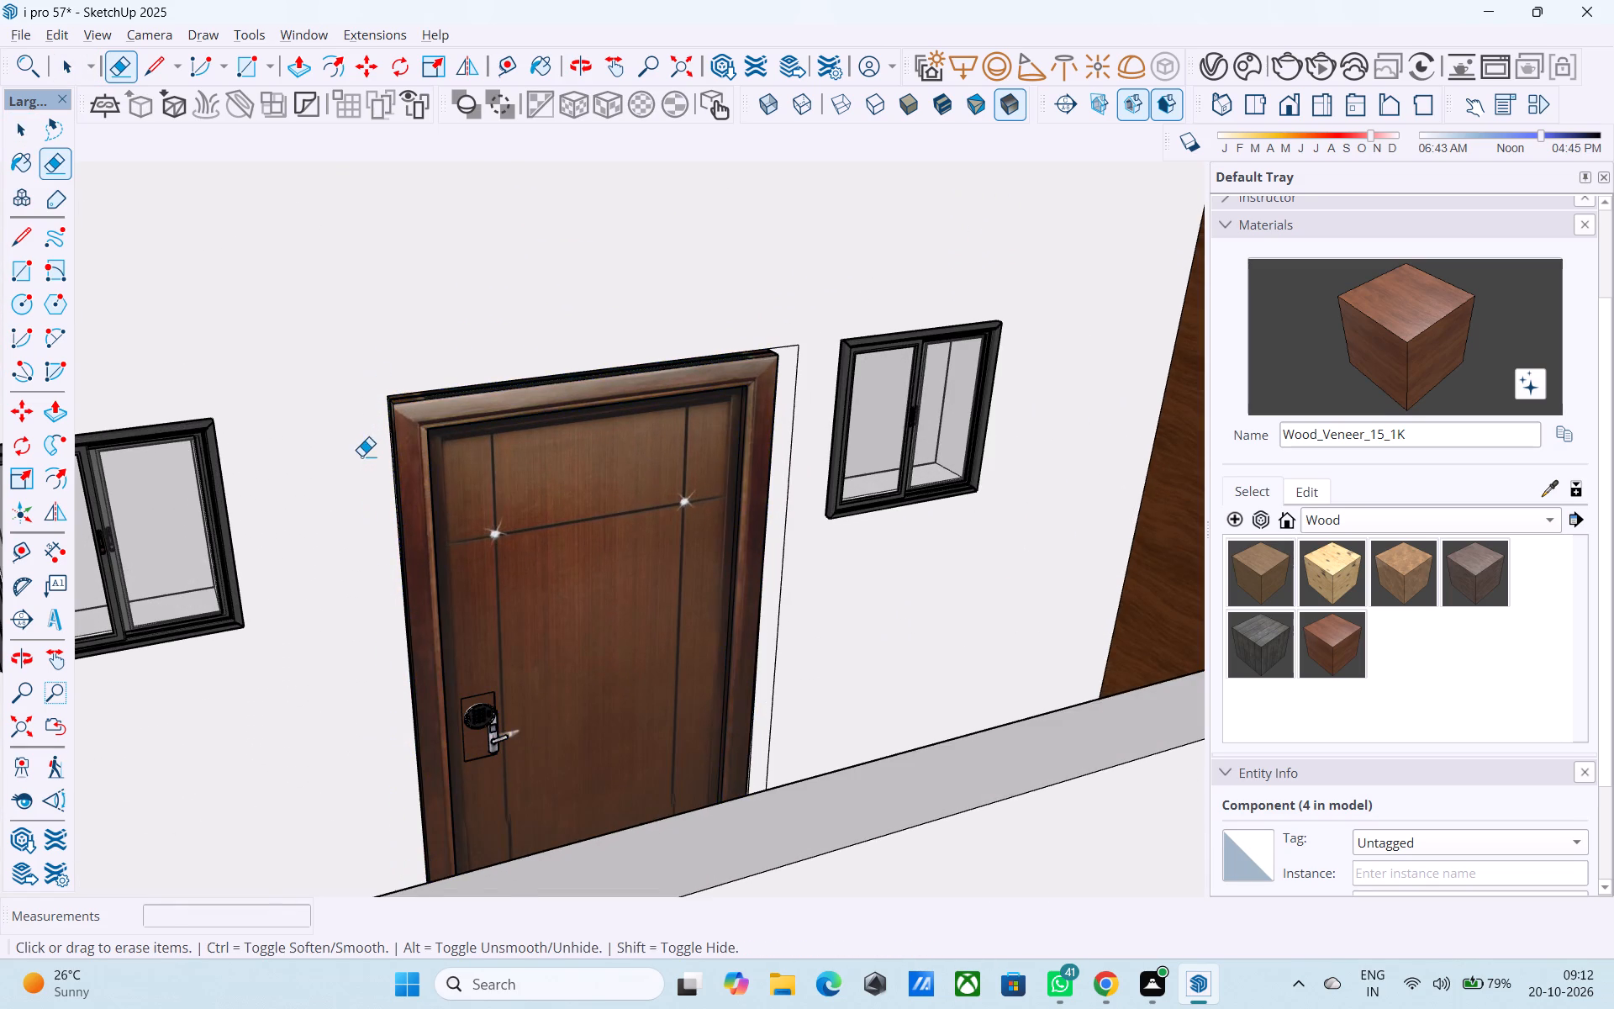
# Widen the ground-floor side door along the red axis from the side away from its handle to meet the surround's edge.
pyautogui.scroll(-6, 362, 446)
pyautogui.moveTo(630, 377); pyautogui.dragTo(561, 368, button='middle')
pyautogui.scroll(2, 561, 368)
pyautogui.scroll(-1, 561, 368)
pyautogui.scroll(3, 561, 367)
pyautogui.scroll(-4, 531, 350)
pyautogui.moveTo(531, 350); pyautogui.dragTo(355, 321, button='middle')
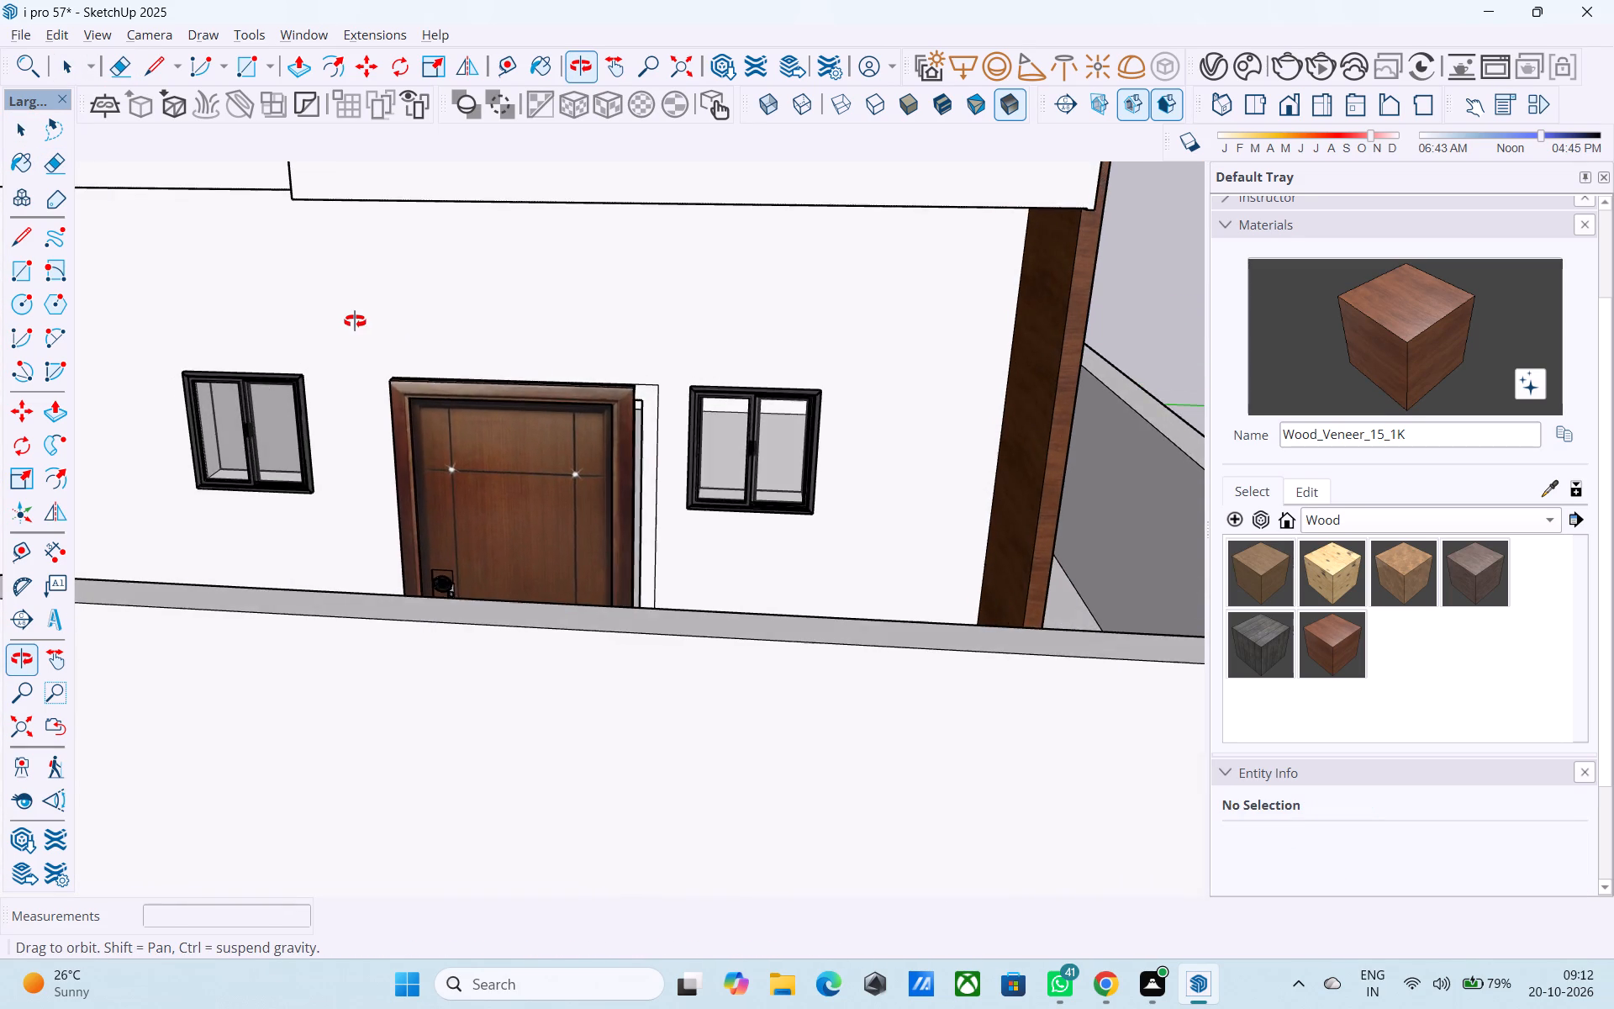
pyautogui.moveTo(355, 321); pyautogui.dragTo(392, 354, button='middle')
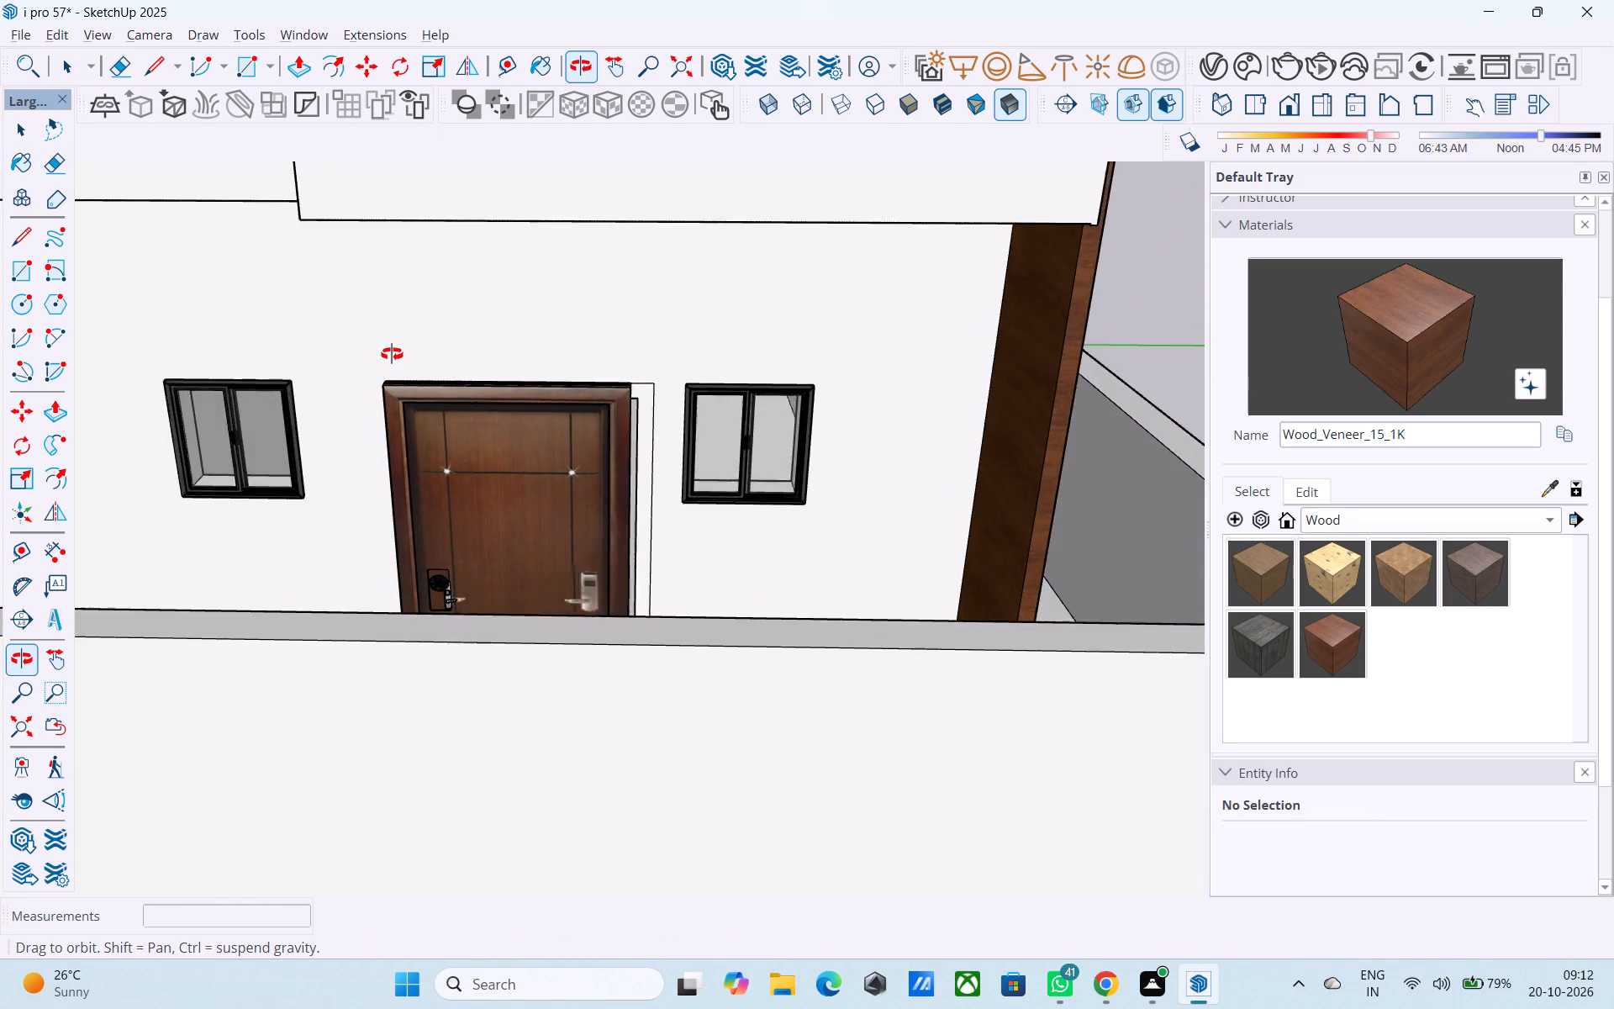
pyautogui.moveTo(392, 354); pyautogui.dragTo(487, 411, button='middle')
pyautogui.scroll(-5, 472, 461)
pyautogui.scroll(-9, 460, 551)
pyautogui.moveTo(492, 581); pyautogui.dragTo(483, 568, button='middle')
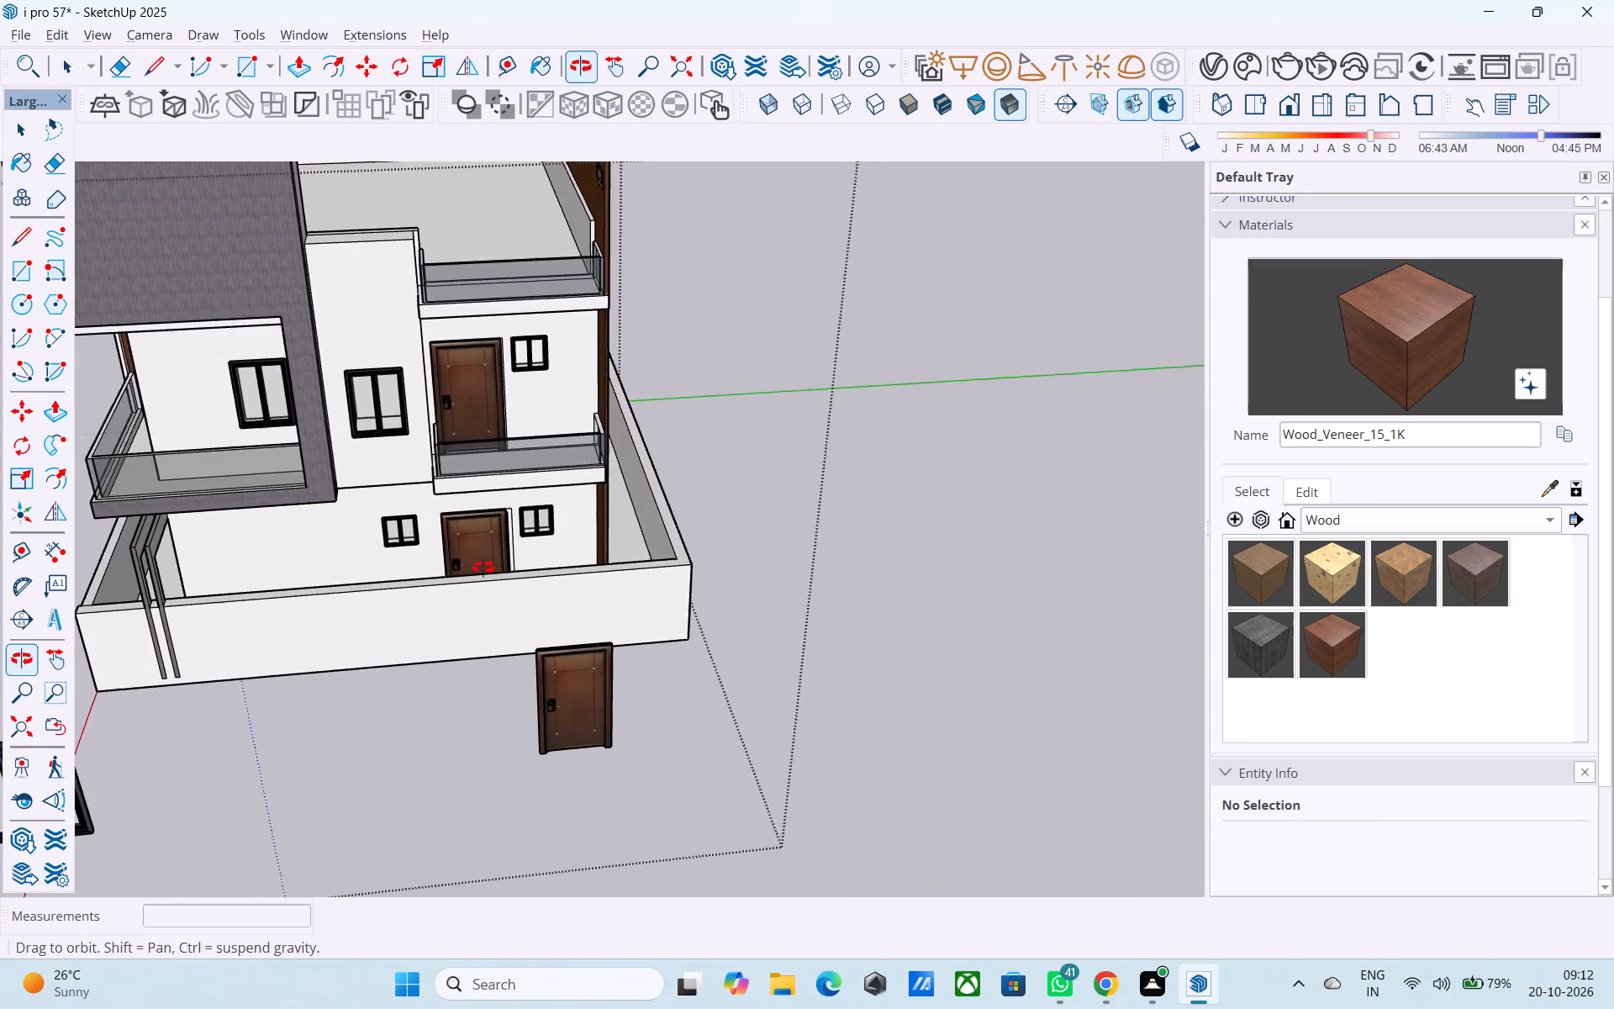
pyautogui.moveTo(483, 568); pyautogui.dragTo(437, 509, button='middle')
pyautogui.scroll(12, 473, 534)
pyautogui.press('space')
pyautogui.press('s')
pyautogui.press('space')
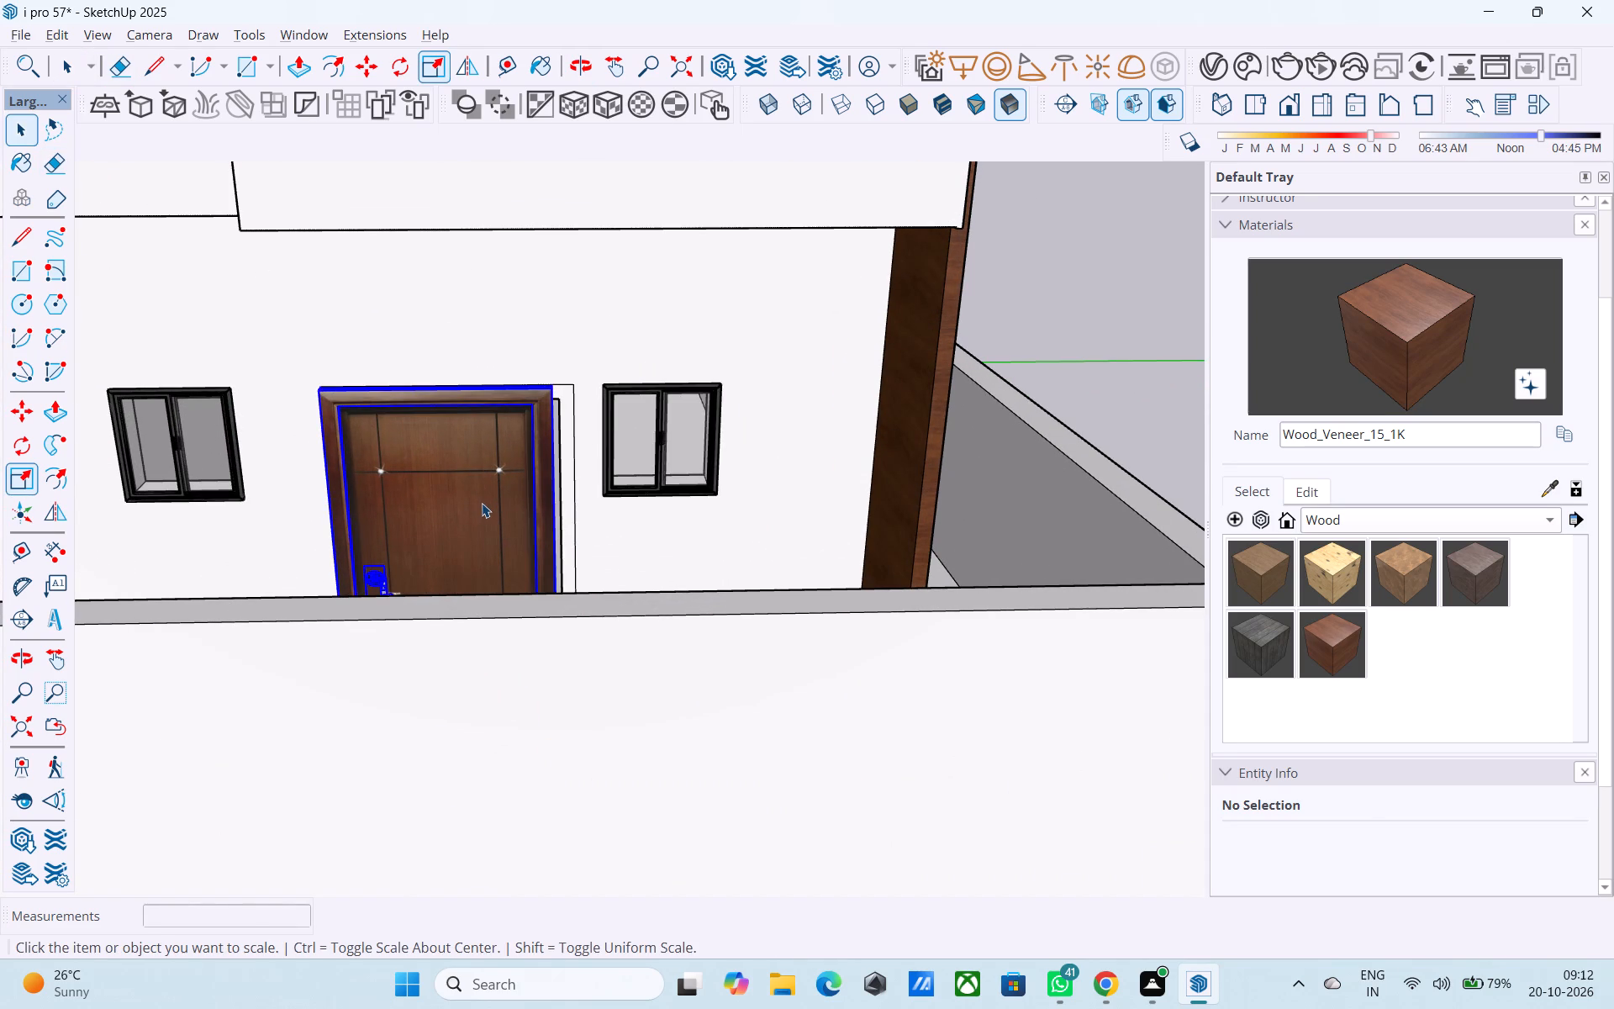
pyautogui.click(482, 503)
pyautogui.press('s')
pyautogui.moveTo(482, 503); pyautogui.dragTo(321, 438, button='middle')
pyautogui.scroll(-5, 282, 357)
pyautogui.scroll(9, 493, 415)
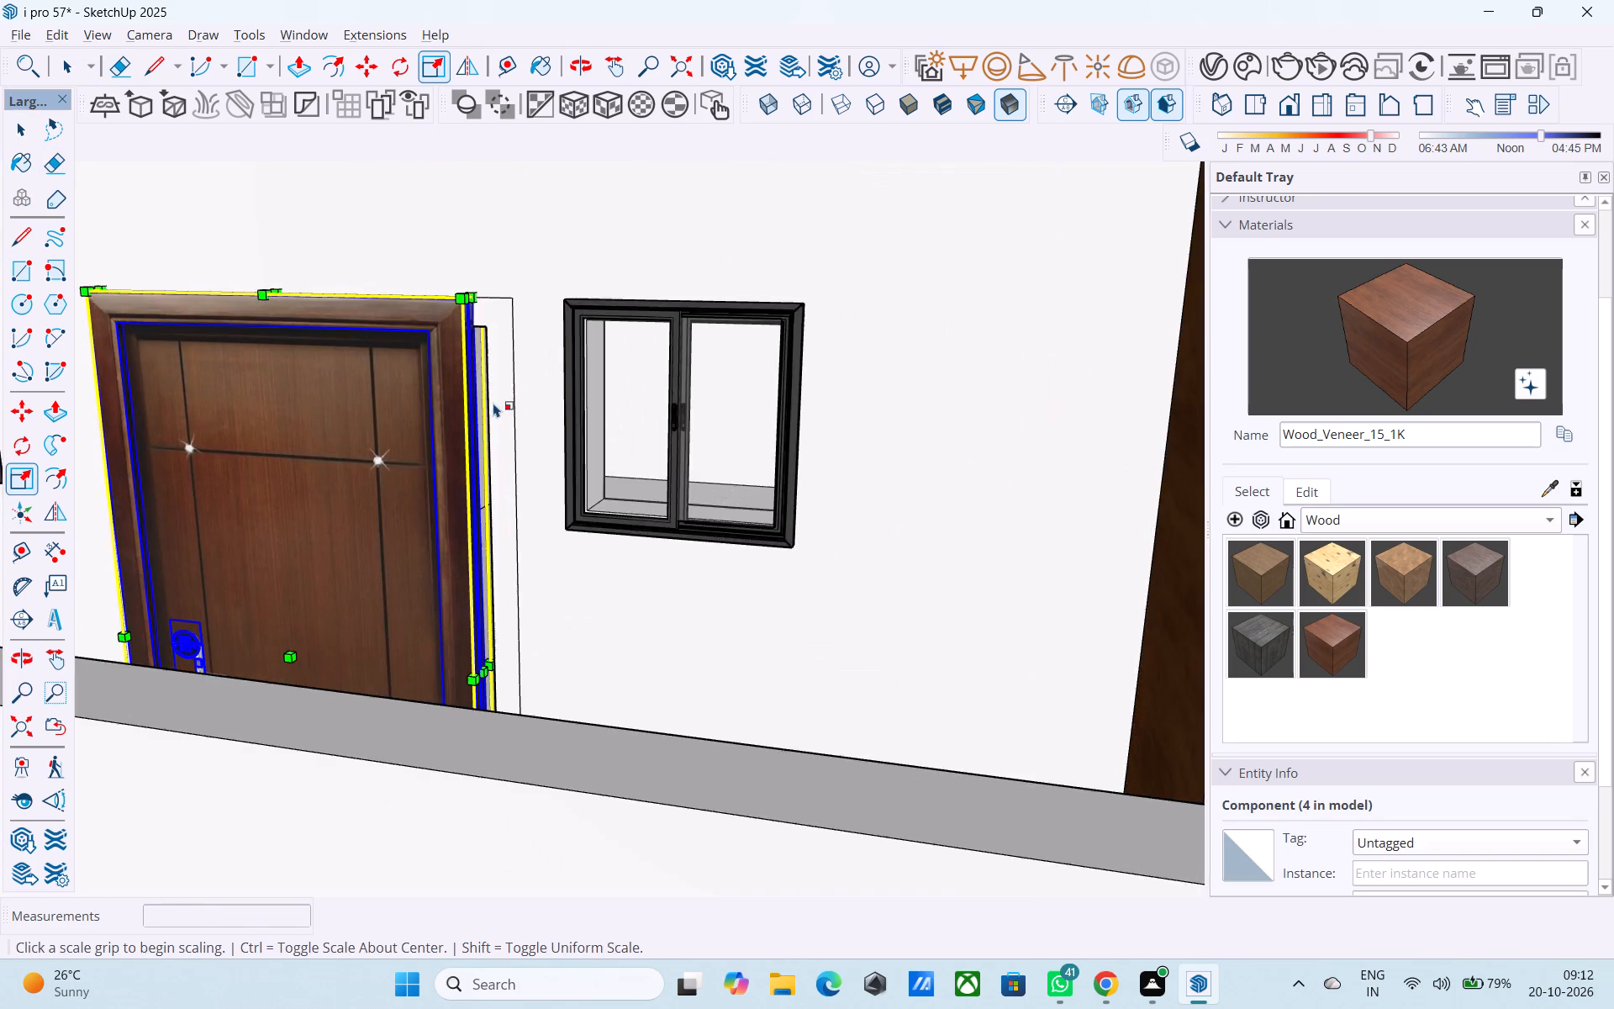
pyautogui.scroll(-5, 493, 400)
pyautogui.scroll(-7, 518, 499)
pyautogui.scroll(-2, 498, 662)
pyautogui.moveTo(497, 694); pyautogui.dragTo(455, 880, button='middle')
pyautogui.scroll(-7, 575, 426)
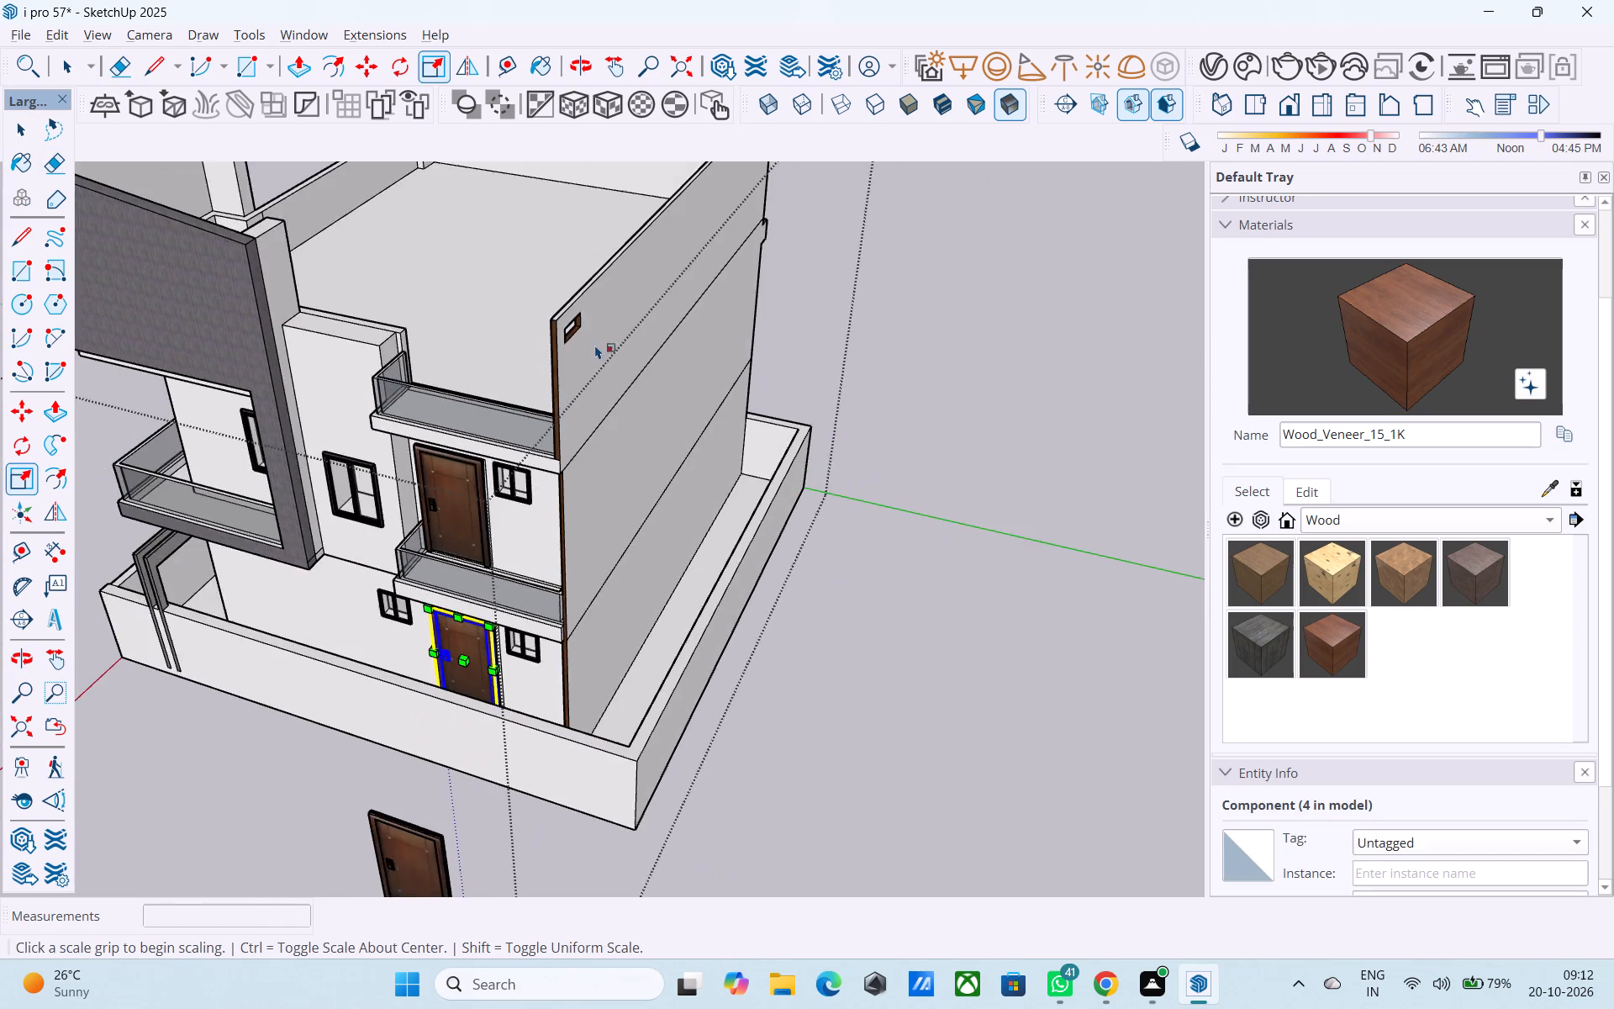
pyautogui.scroll(8, 533, 678)
pyautogui.scroll(-1, 501, 681)
pyautogui.scroll(10, 495, 679)
pyautogui.click(433, 637)
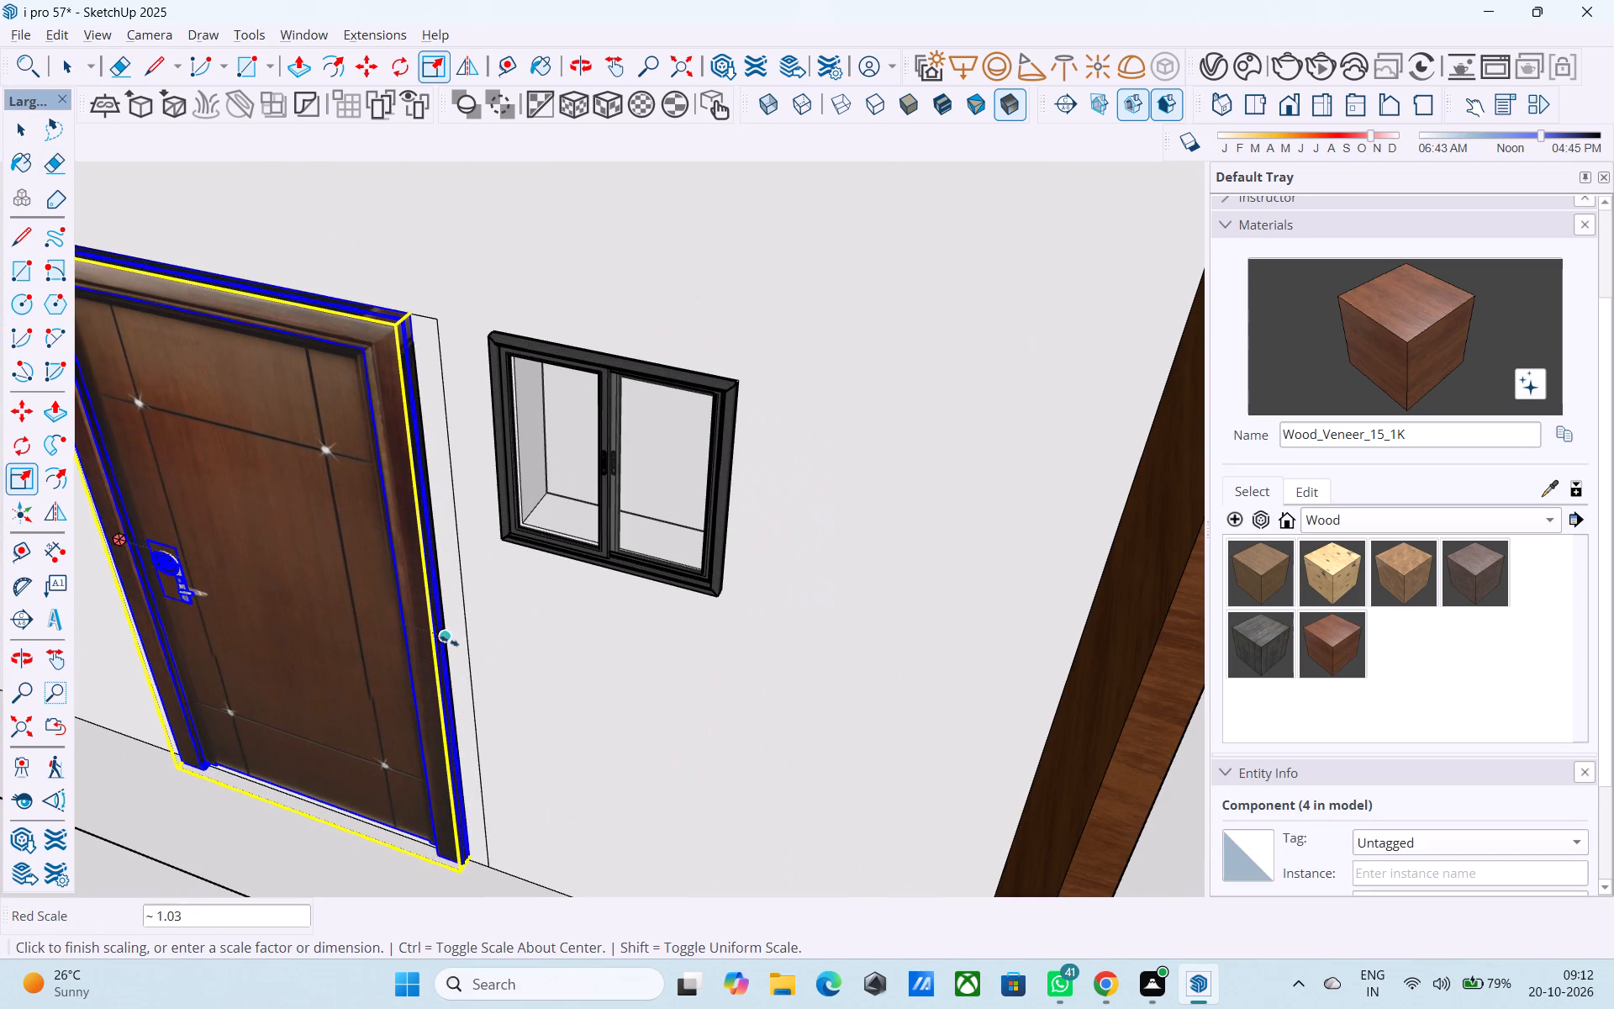
pyautogui.click(462, 644)
# Scale the ground-floor side door's height from its top edge by a factor of about 1.00.
pyautogui.scroll(-6, 640, 351)
pyautogui.scroll(-5, 699, 415)
pyautogui.moveTo(698, 426); pyautogui.dragTo(630, 436, button='middle')
pyautogui.scroll(8, 499, 311)
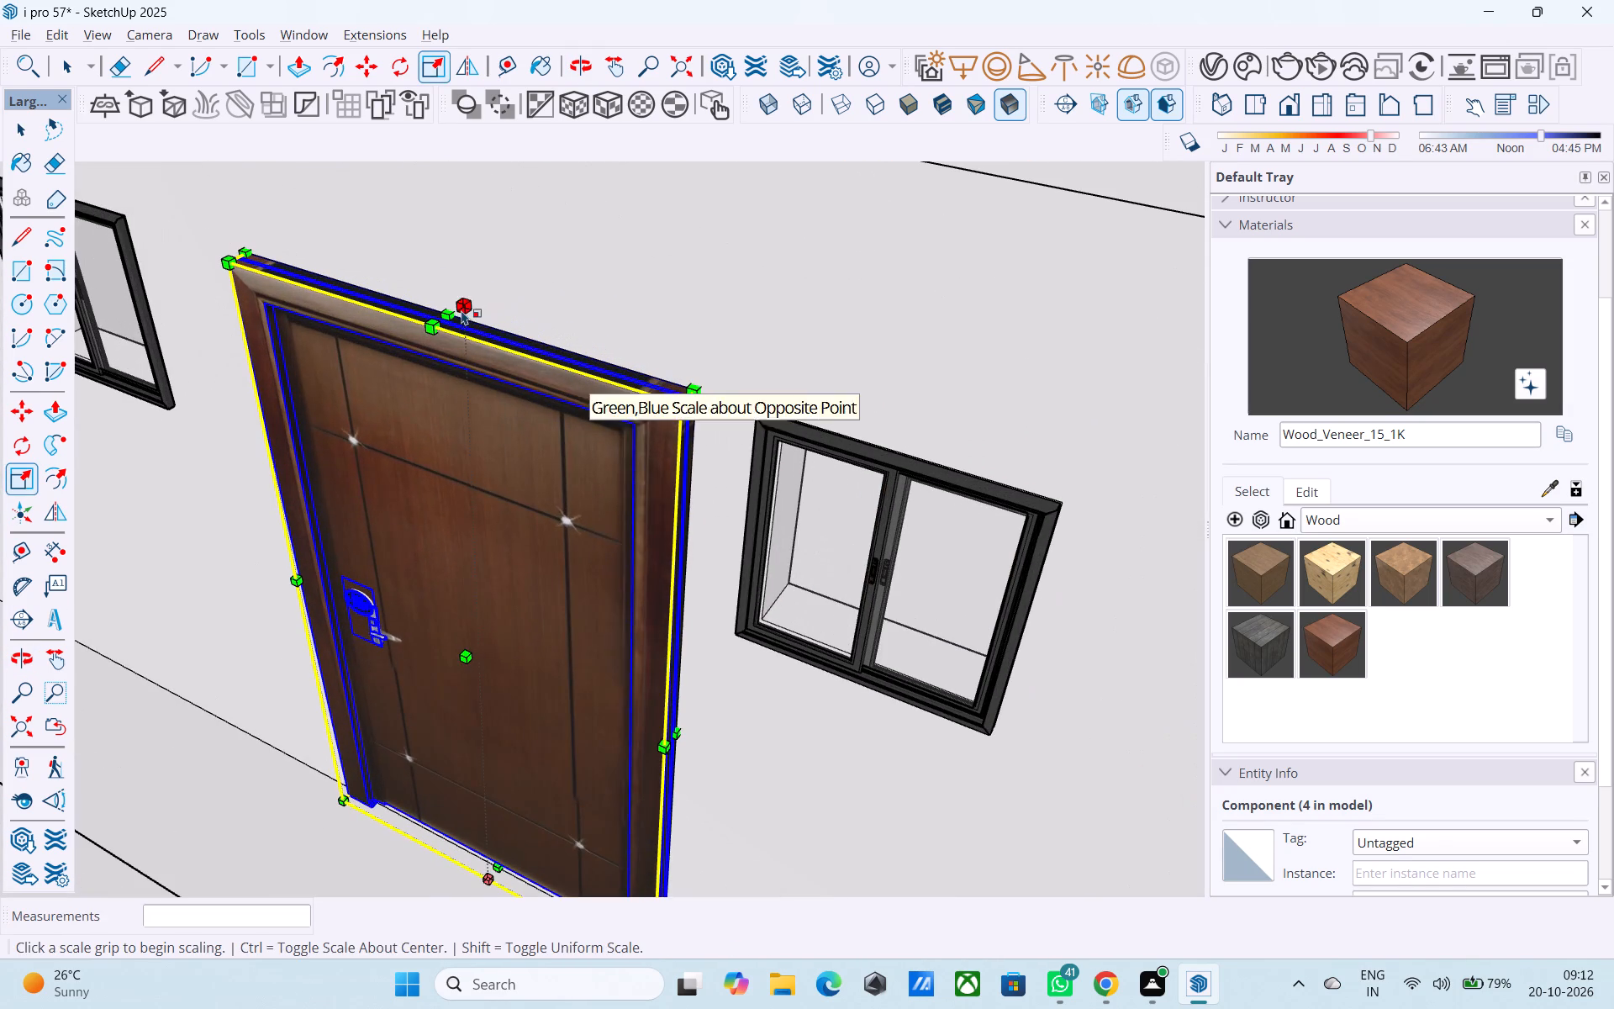
pyautogui.click(456, 309)
pyautogui.click(473, 324)
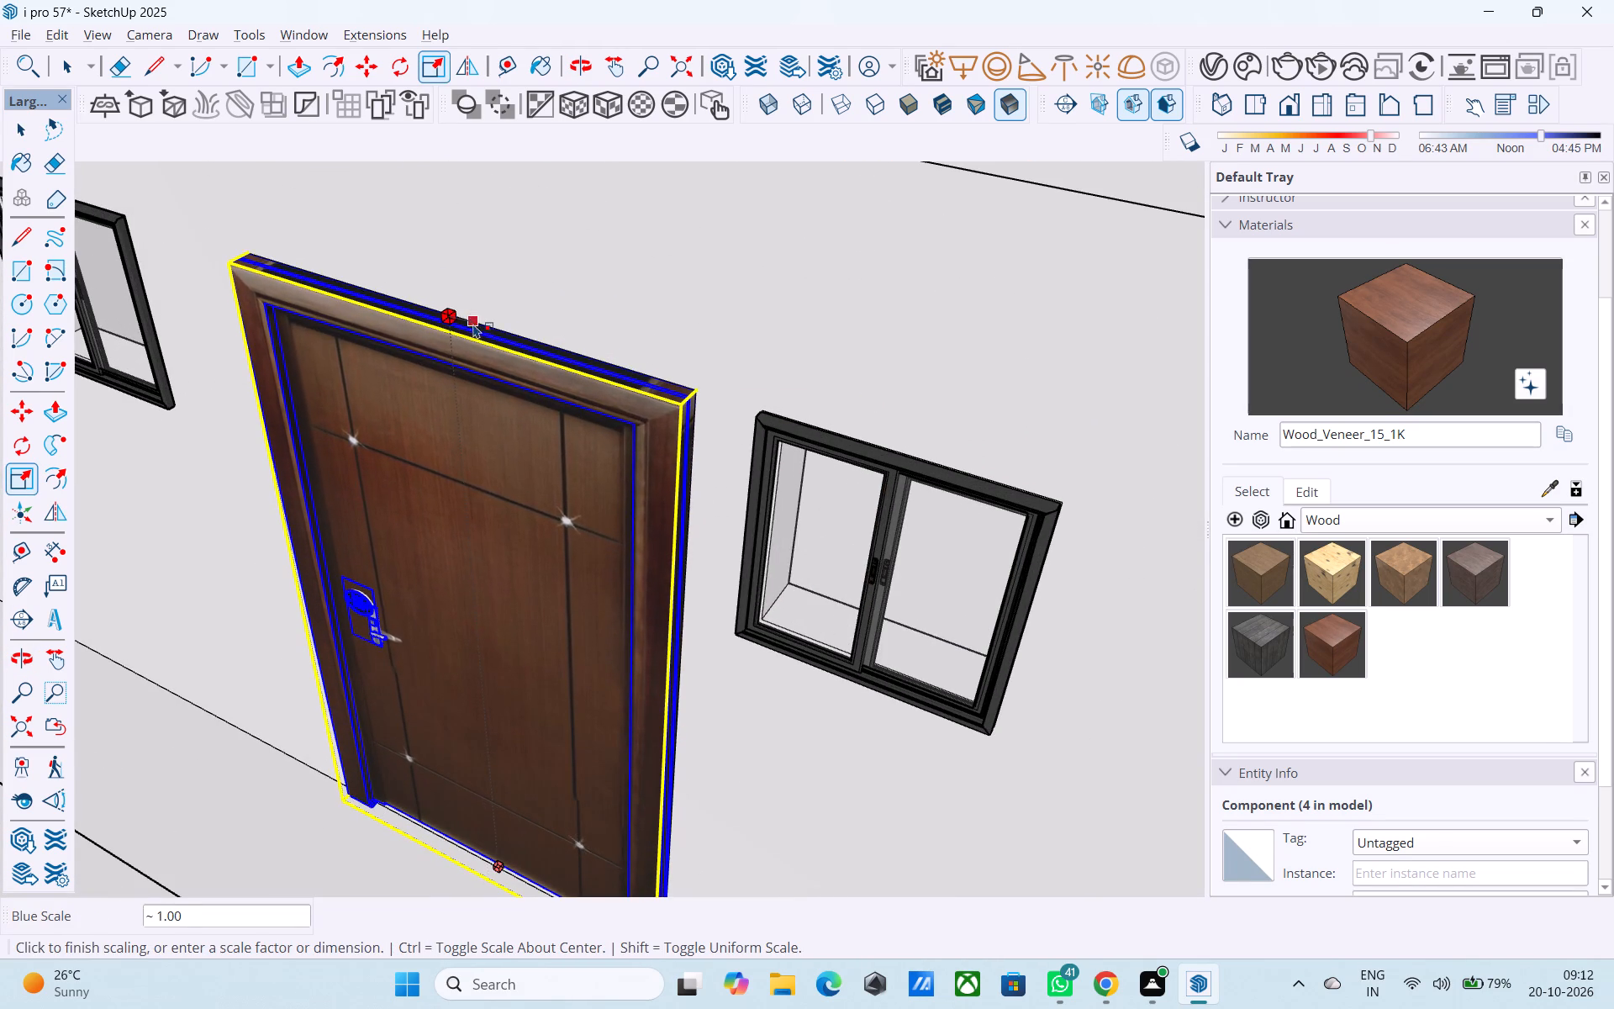
# Examine the front and side facades with the fitted doors from several angles.
pyautogui.scroll(-5, 477, 323)
pyautogui.moveTo(488, 423); pyautogui.dragTo(666, 269, button='middle')
pyautogui.scroll(-11, 674, 261)
pyautogui.moveTo(664, 347); pyautogui.dragTo(718, 367, button='middle')
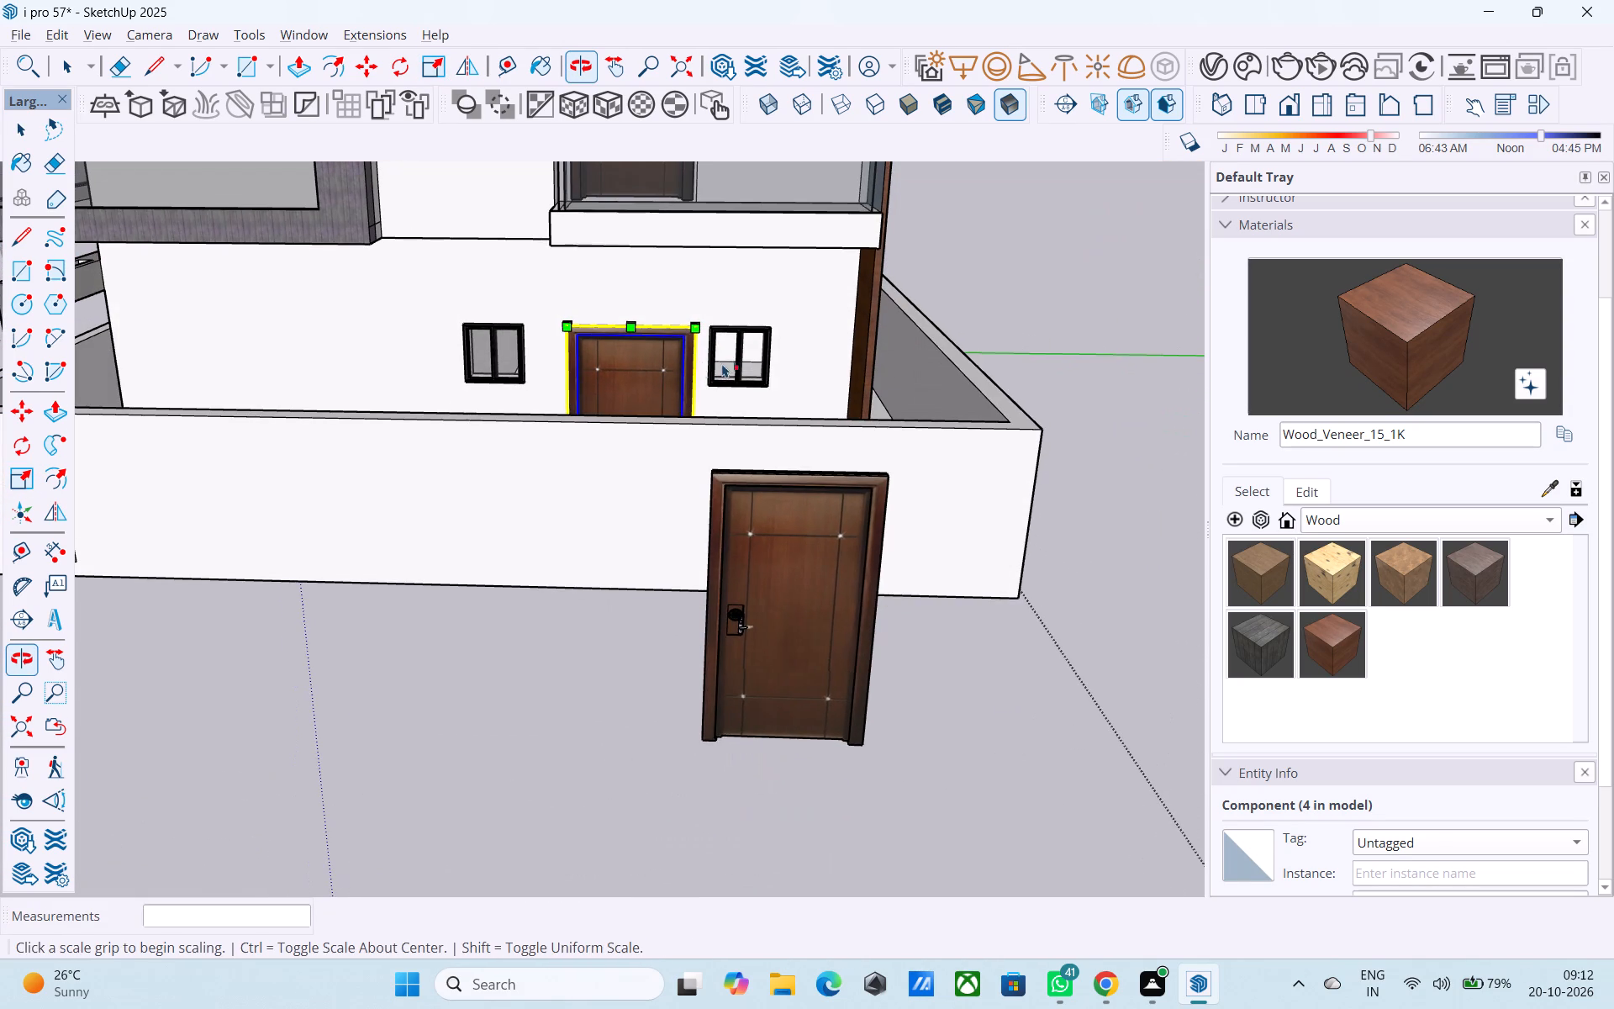
pyautogui.scroll(-9, 567, 356)
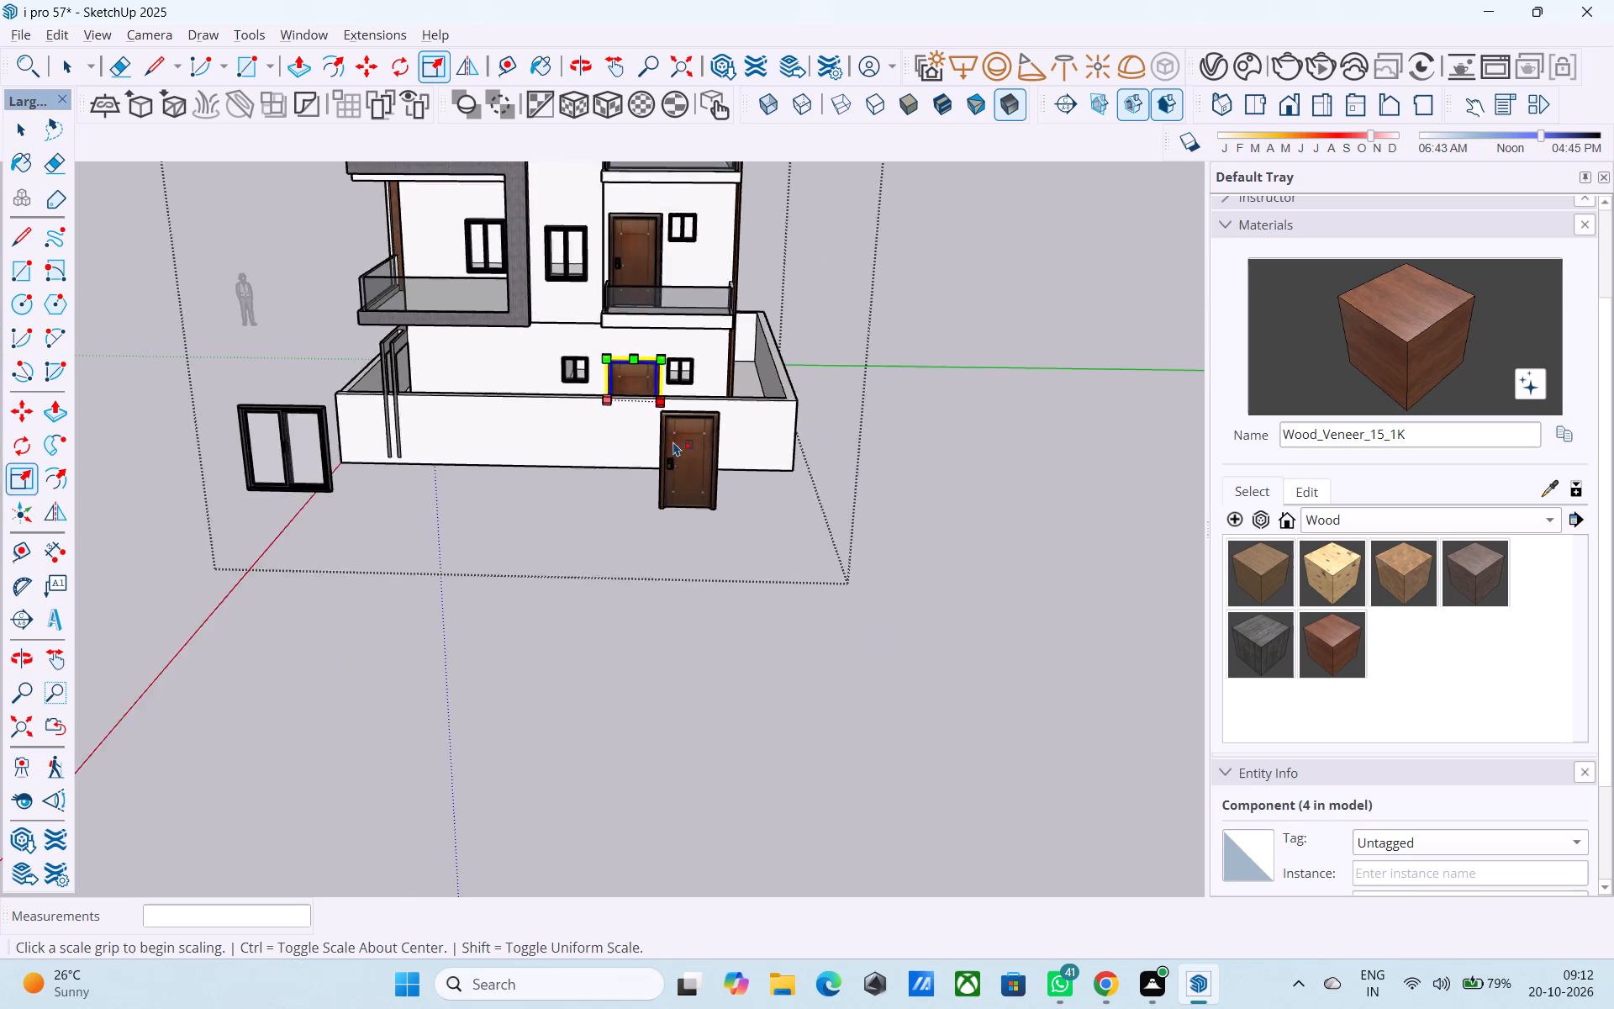
pyautogui.moveTo(674, 441); pyautogui.dragTo(902, 378, button='middle')
pyautogui.scroll(3, 839, 358)
pyautogui.press('space')
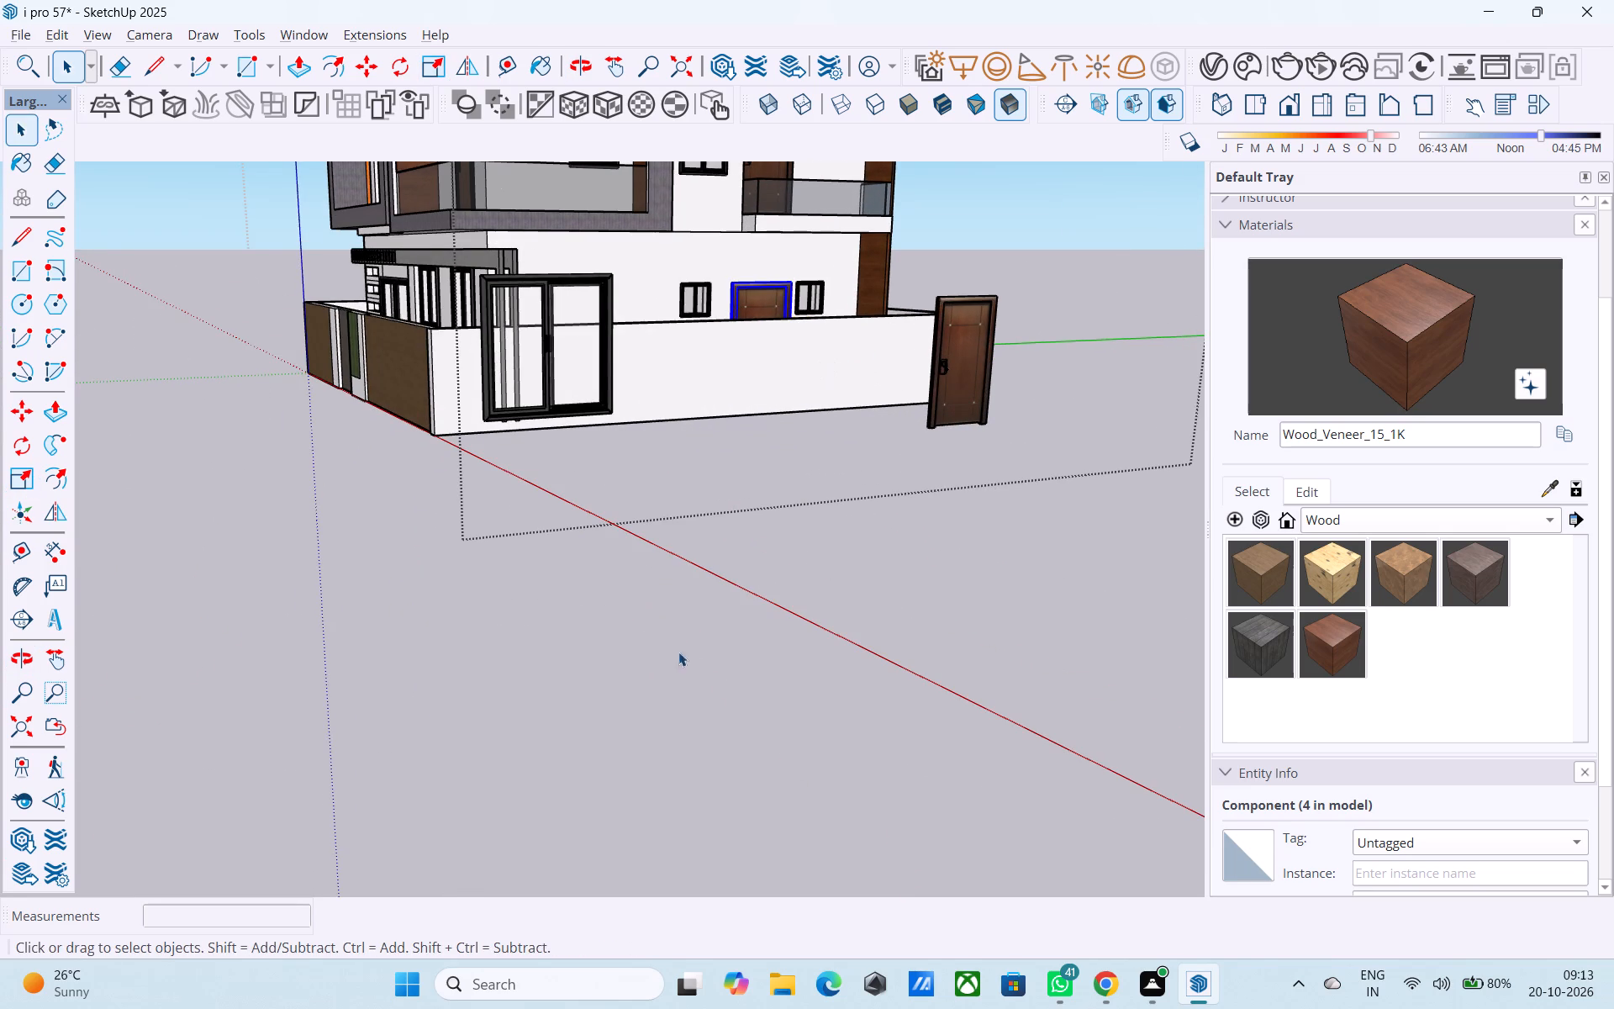
pyautogui.scroll(-4, 676, 758)
pyautogui.moveTo(595, 595); pyautogui.dragTo(752, 570, button='middle')
pyautogui.scroll(4, 509, 210)
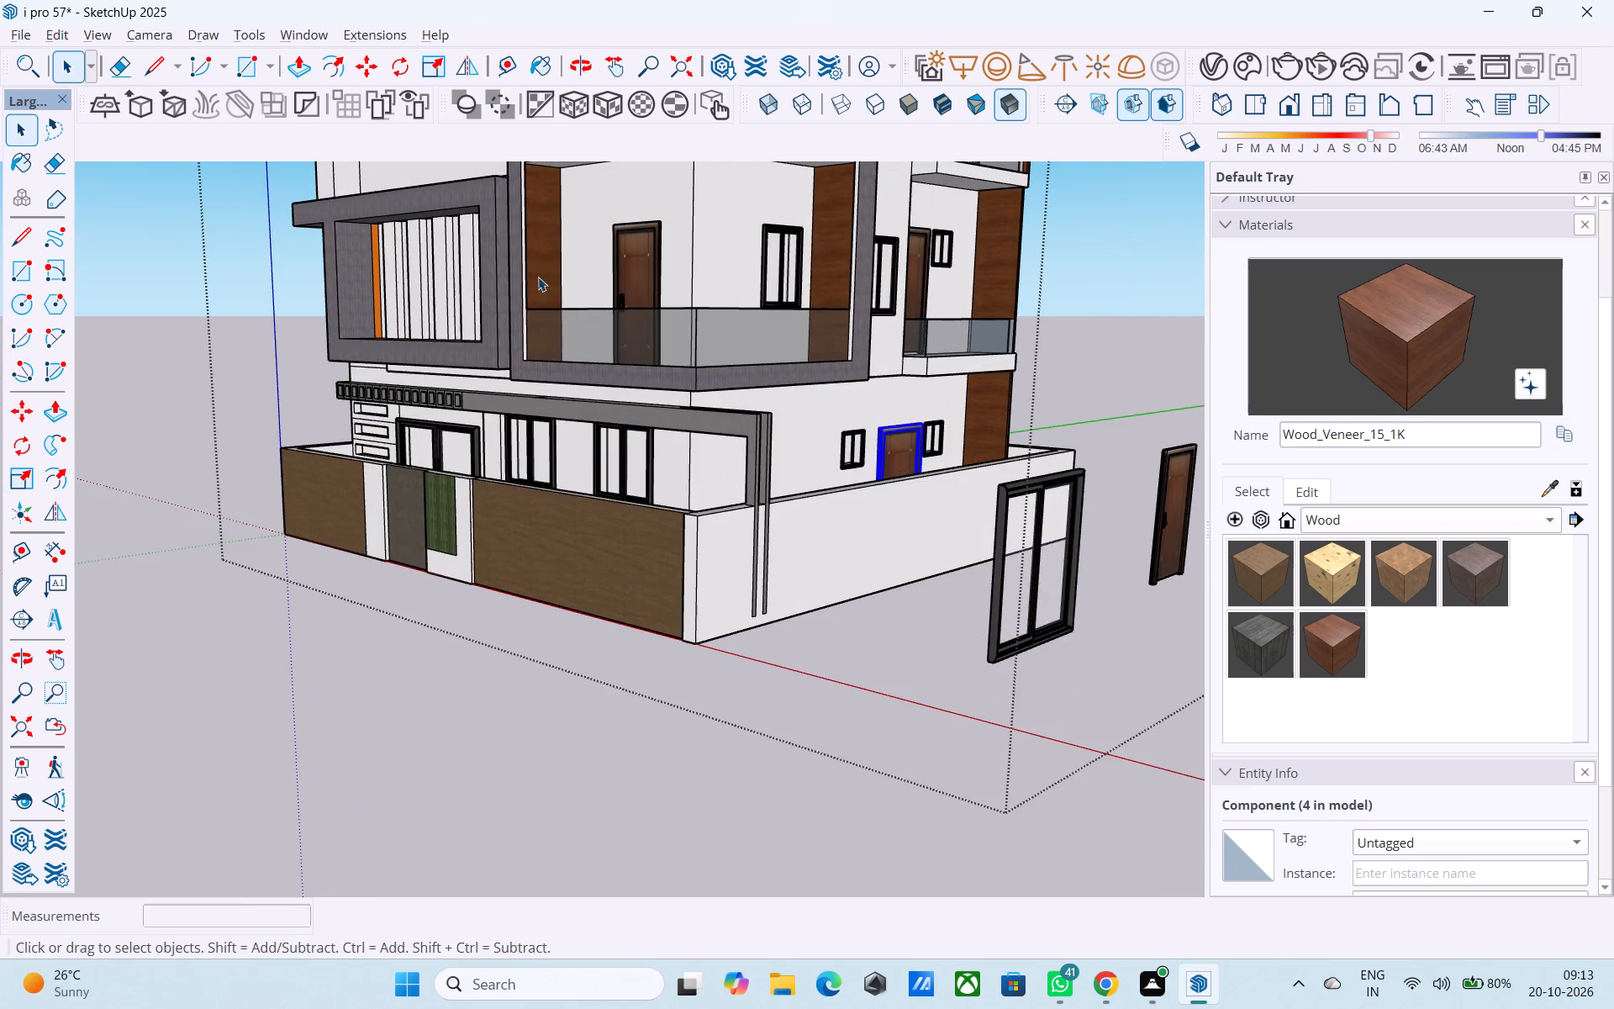
pyautogui.scroll(5, 590, 457)
pyautogui.moveTo(599, 474); pyautogui.dragTo(619, 474, button='middle')
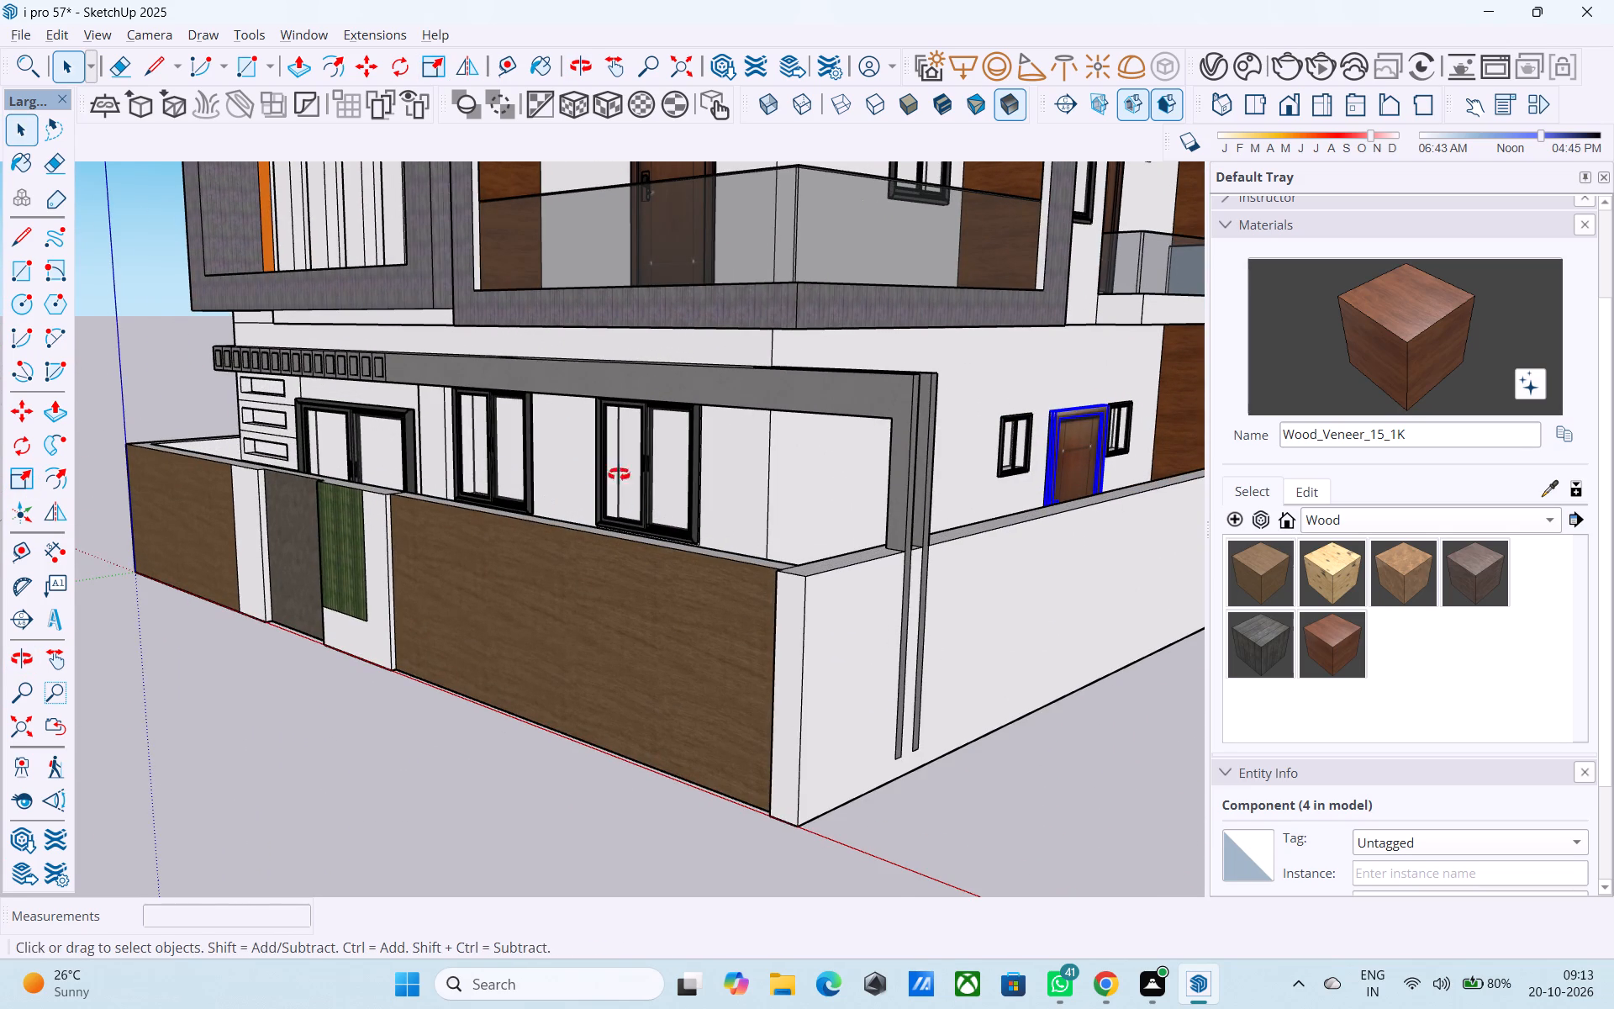
pyautogui.moveTo(619, 474); pyautogui.dragTo(984, 558, button='middle')
pyautogui.moveTo(614, 474); pyautogui.dragTo(321, 494, button='middle')
pyautogui.scroll(-3, 554, 452)
pyautogui.moveTo(767, 438); pyautogui.dragTo(340, 450, button='middle')
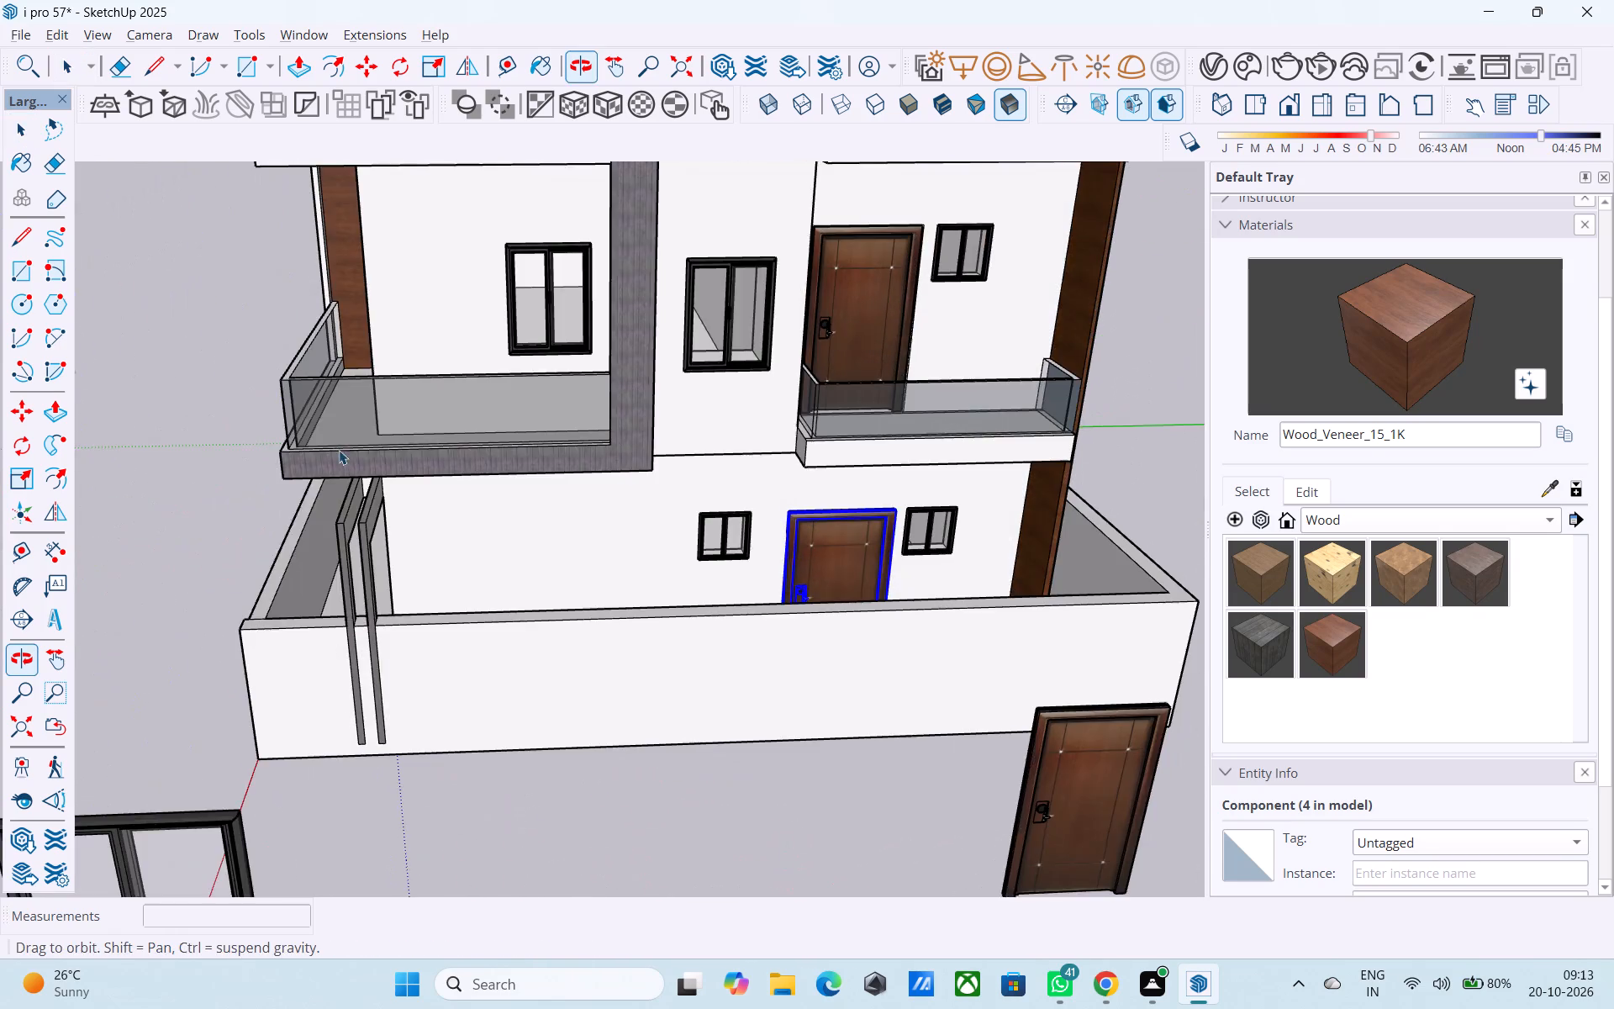
pyautogui.scroll(-4, 481, 429)
pyautogui.moveTo(492, 429); pyautogui.dragTo(609, 446, button='middle')
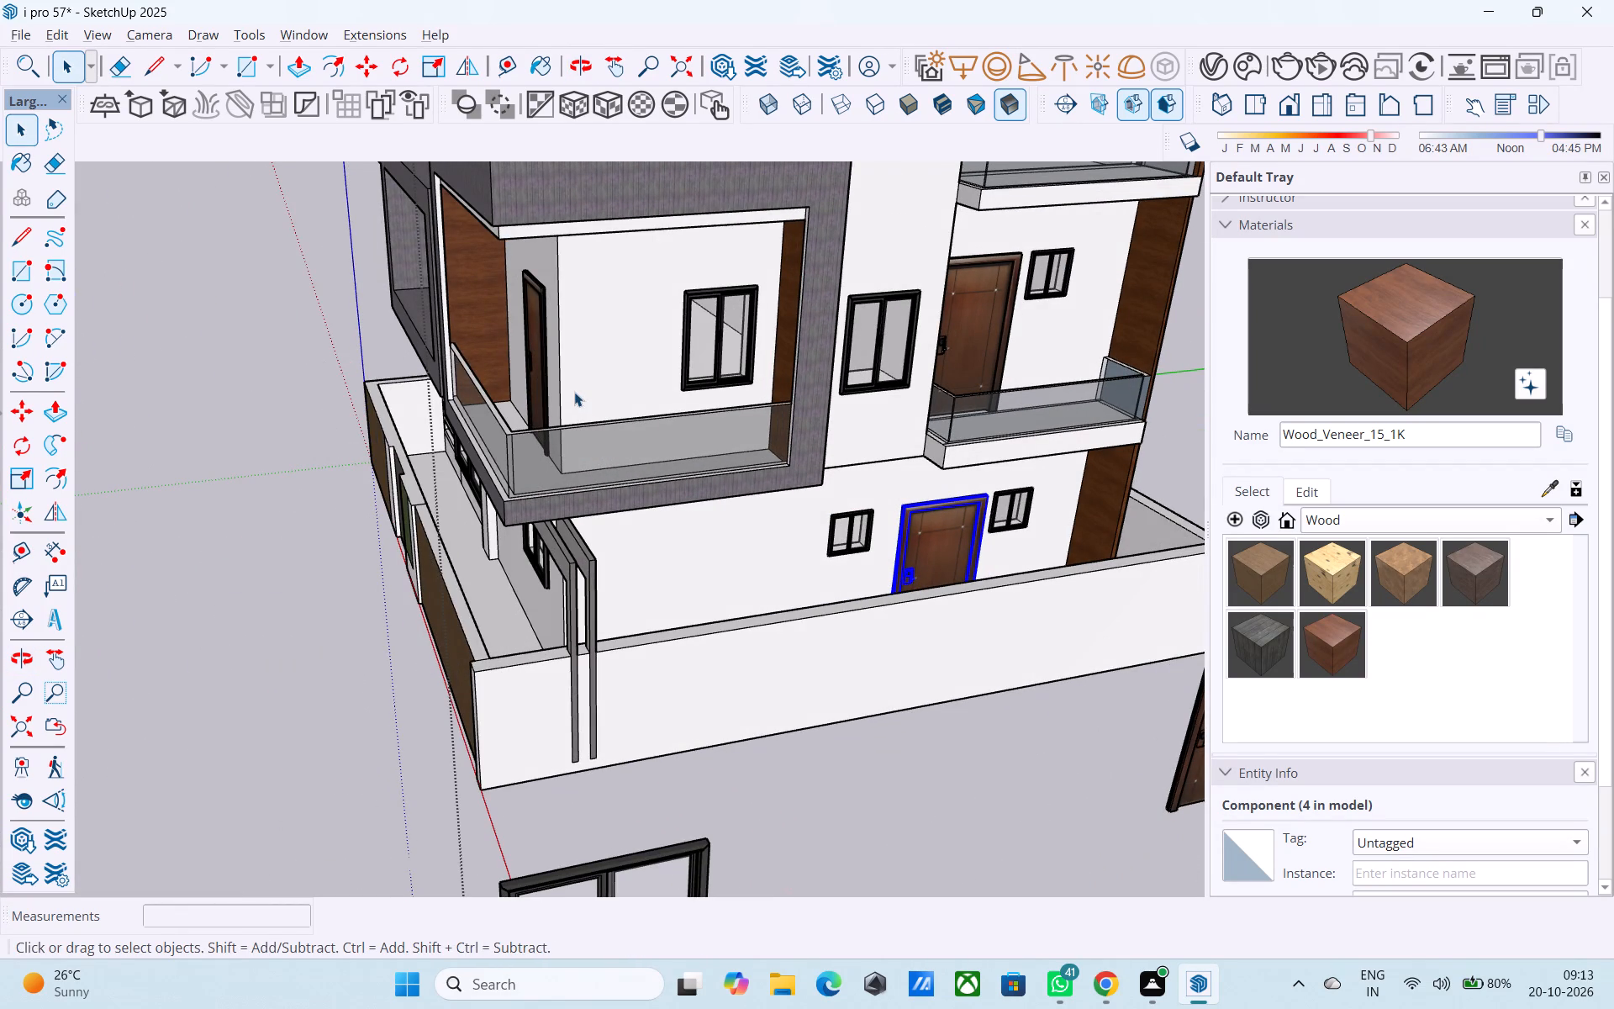
pyautogui.moveTo(519, 416); pyautogui.dragTo(813, 301, button='middle')
pyautogui.scroll(4, 528, 463)
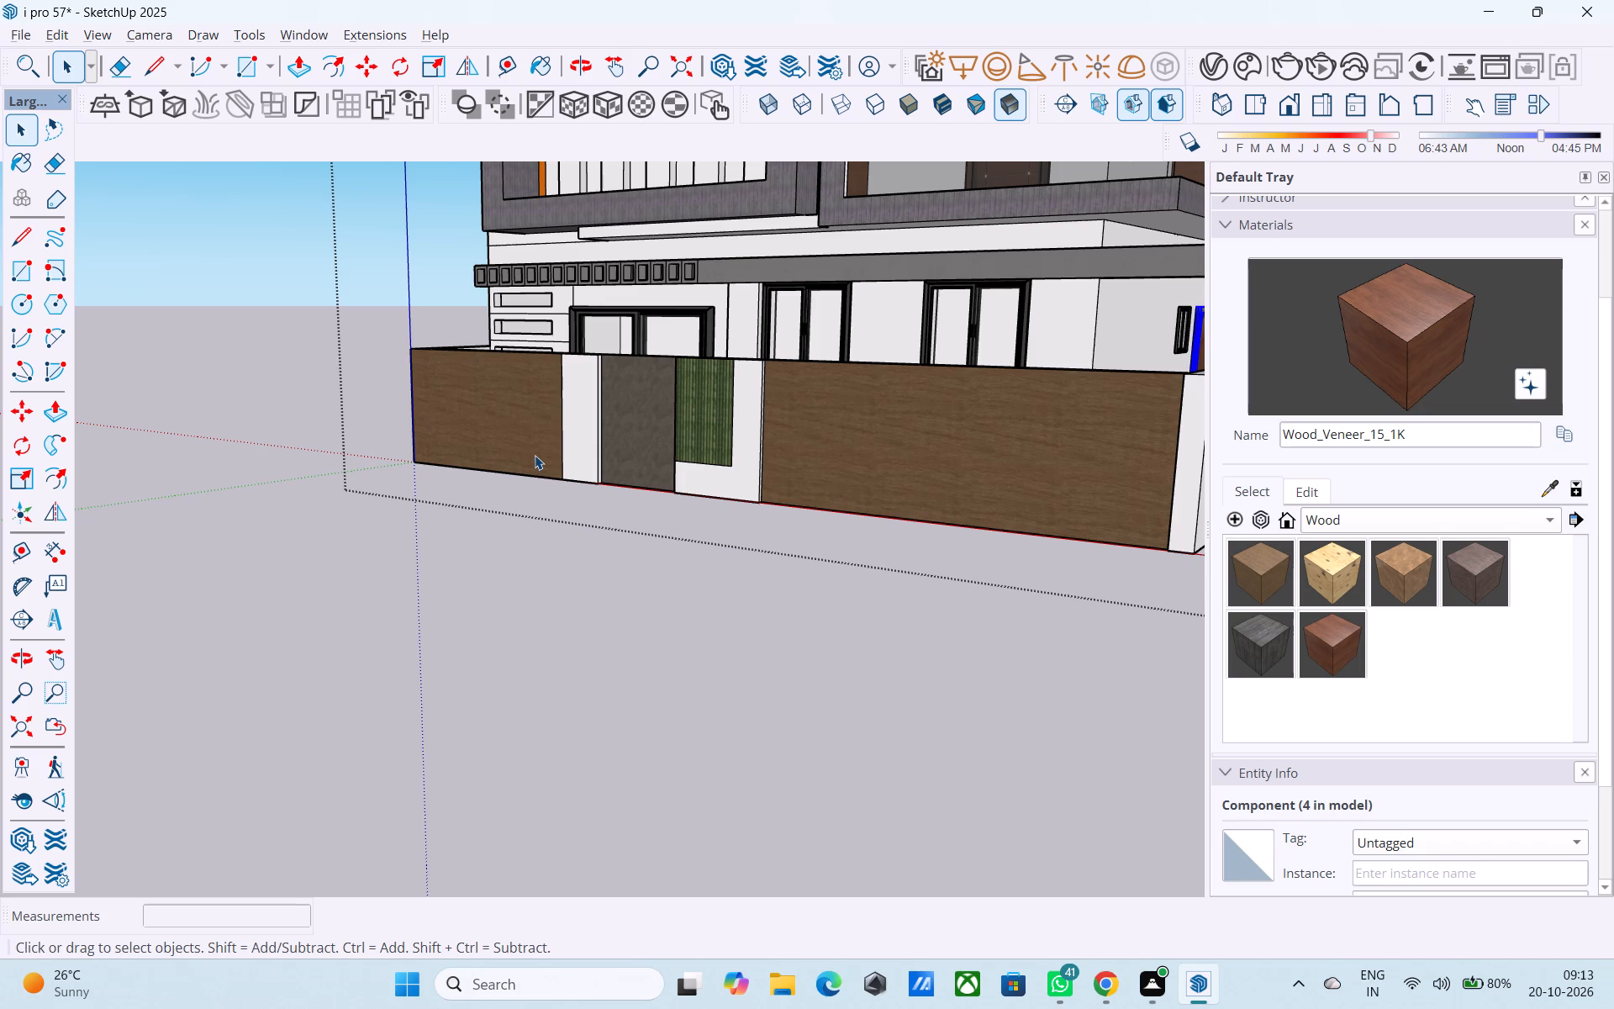
pyautogui.scroll(-3, 535, 455)
pyautogui.moveTo(535, 455); pyautogui.dragTo(483, 513, button='middle')
pyautogui.scroll(-3, 491, 507)
pyautogui.scroll(1, 450, 497)
pyautogui.scroll(-3, 450, 497)
pyautogui.moveTo(562, 496); pyautogui.dragTo(493, 503, button='middle')
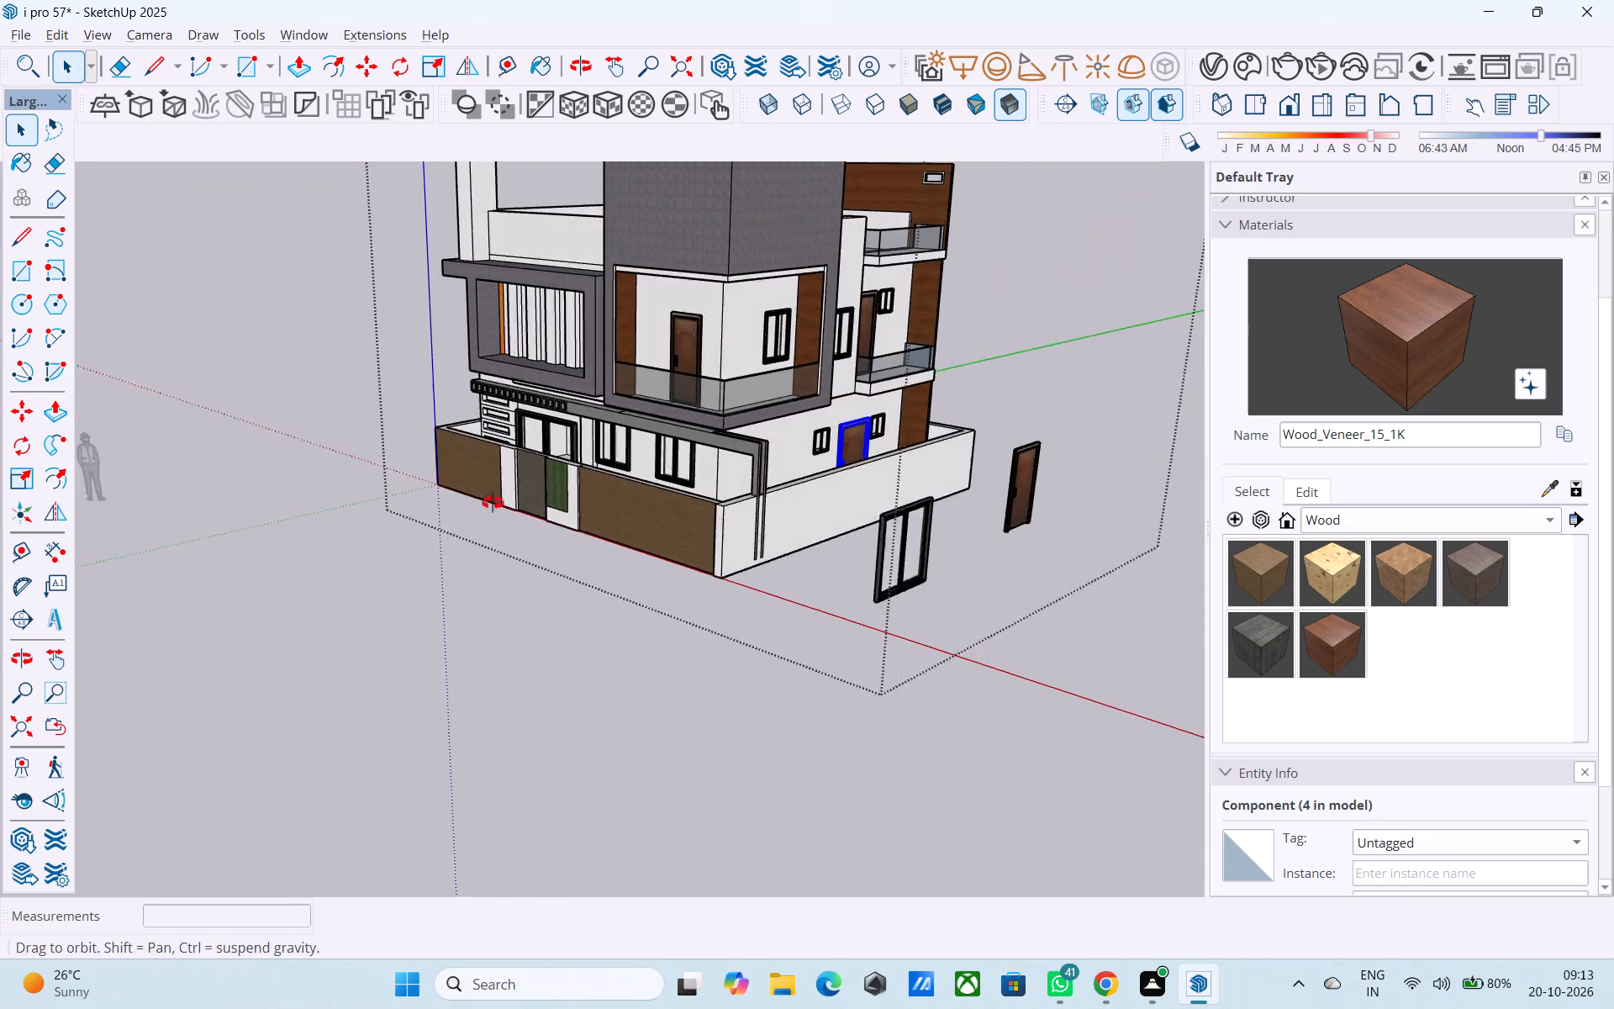
pyautogui.moveTo(493, 503); pyautogui.dragTo(303, 529, button='middle')
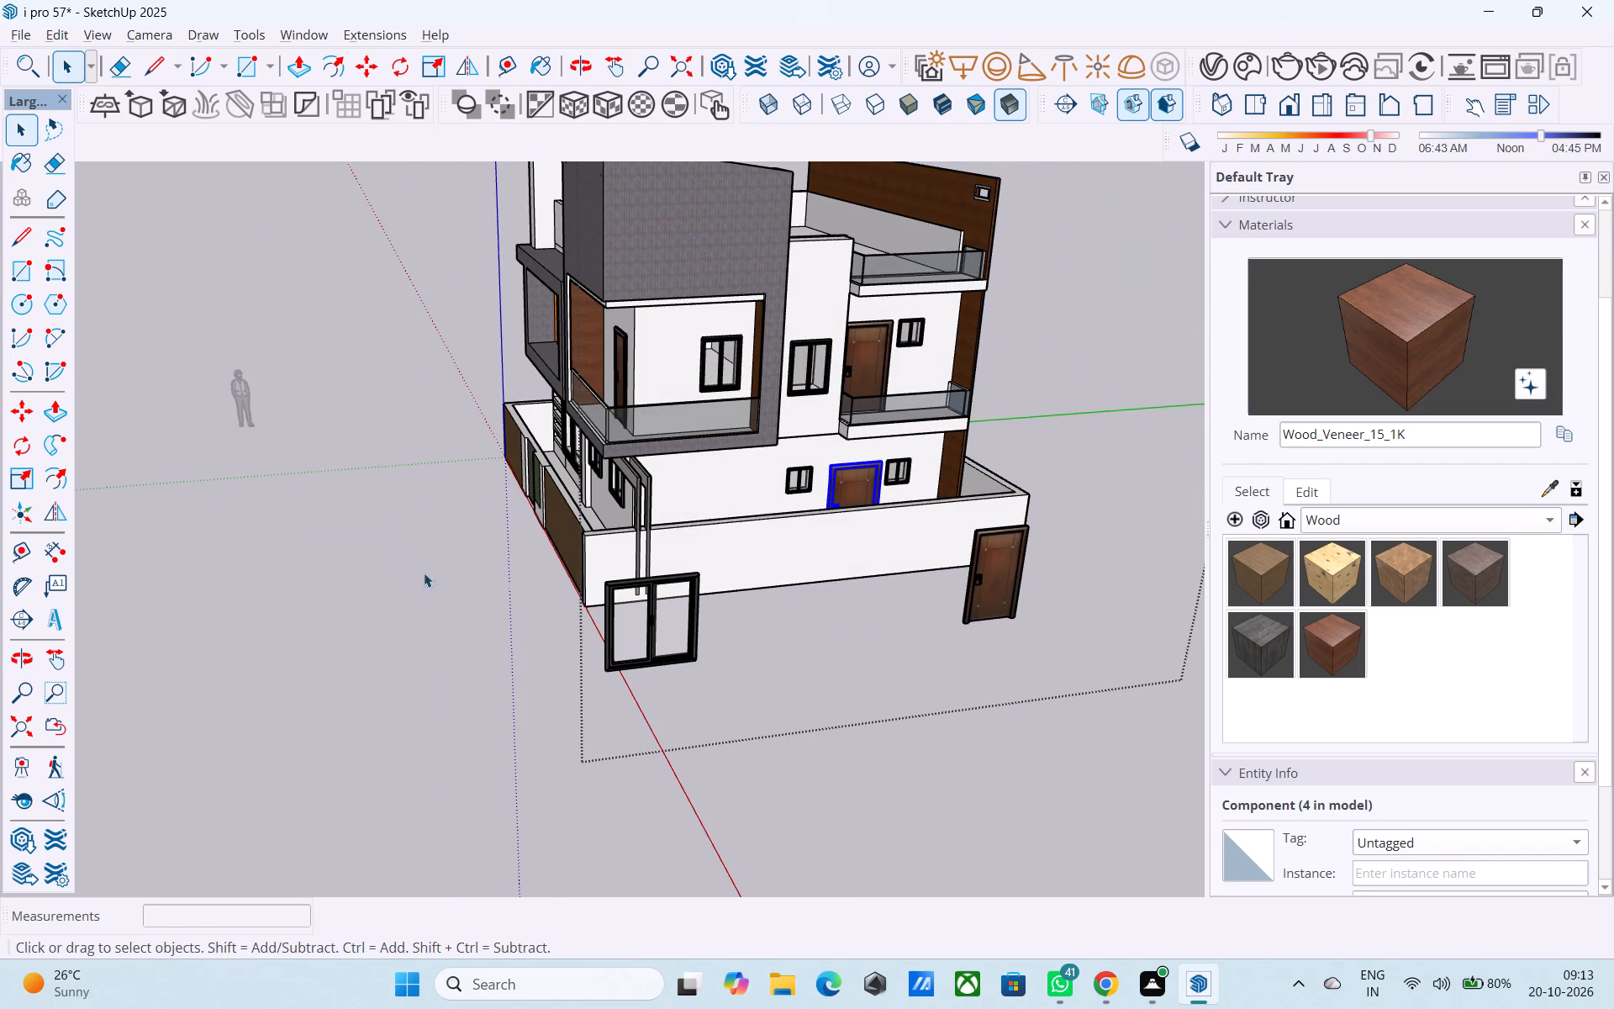
pyautogui.moveTo(427, 572); pyautogui.dragTo(525, 557, button='middle')
pyautogui.scroll(1, 429, 568)
pyautogui.scroll(3, 849, 503)
pyautogui.moveTo(849, 501); pyautogui.dragTo(816, 489, button='middle')
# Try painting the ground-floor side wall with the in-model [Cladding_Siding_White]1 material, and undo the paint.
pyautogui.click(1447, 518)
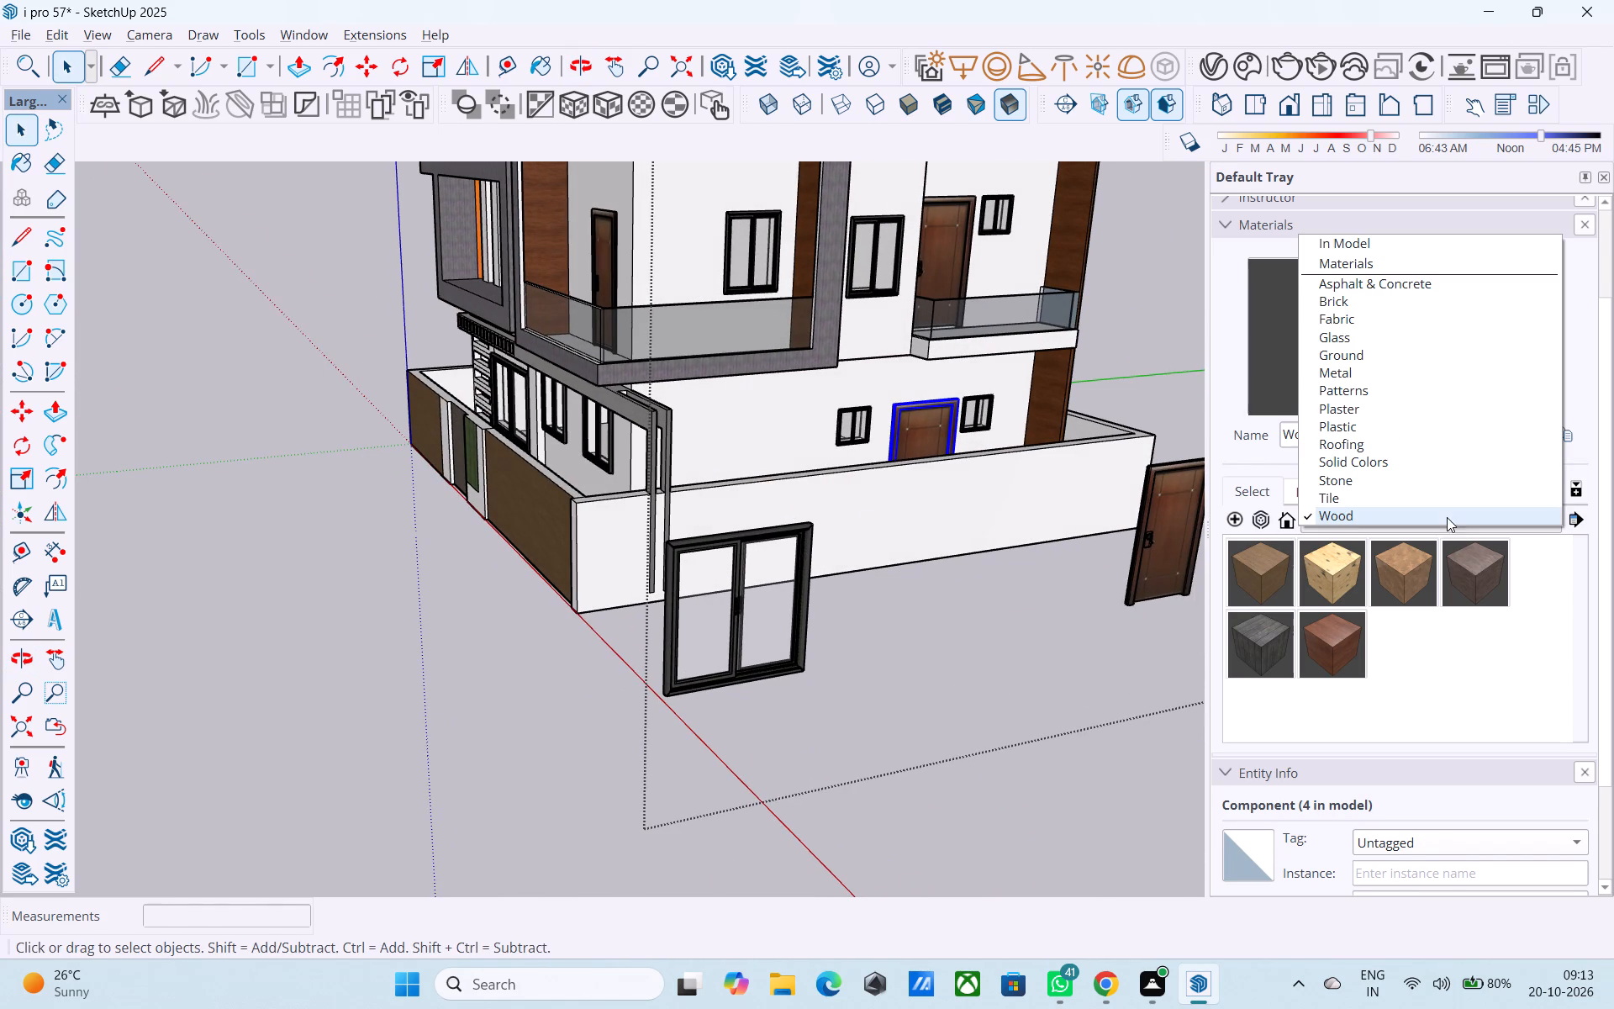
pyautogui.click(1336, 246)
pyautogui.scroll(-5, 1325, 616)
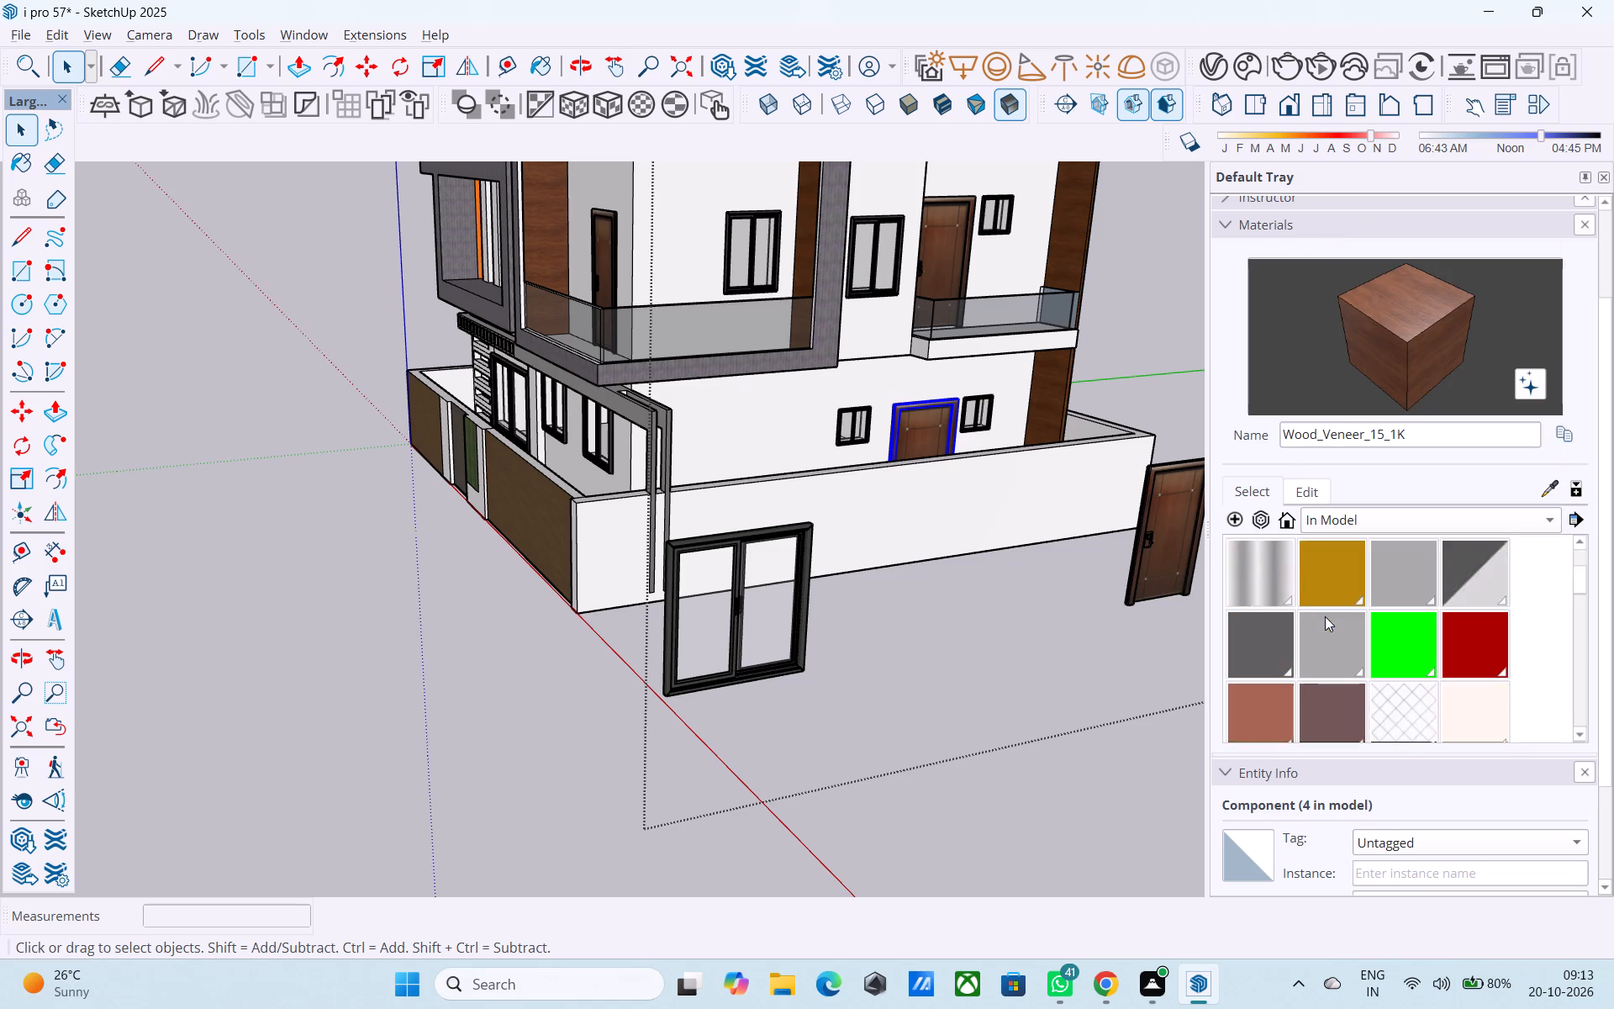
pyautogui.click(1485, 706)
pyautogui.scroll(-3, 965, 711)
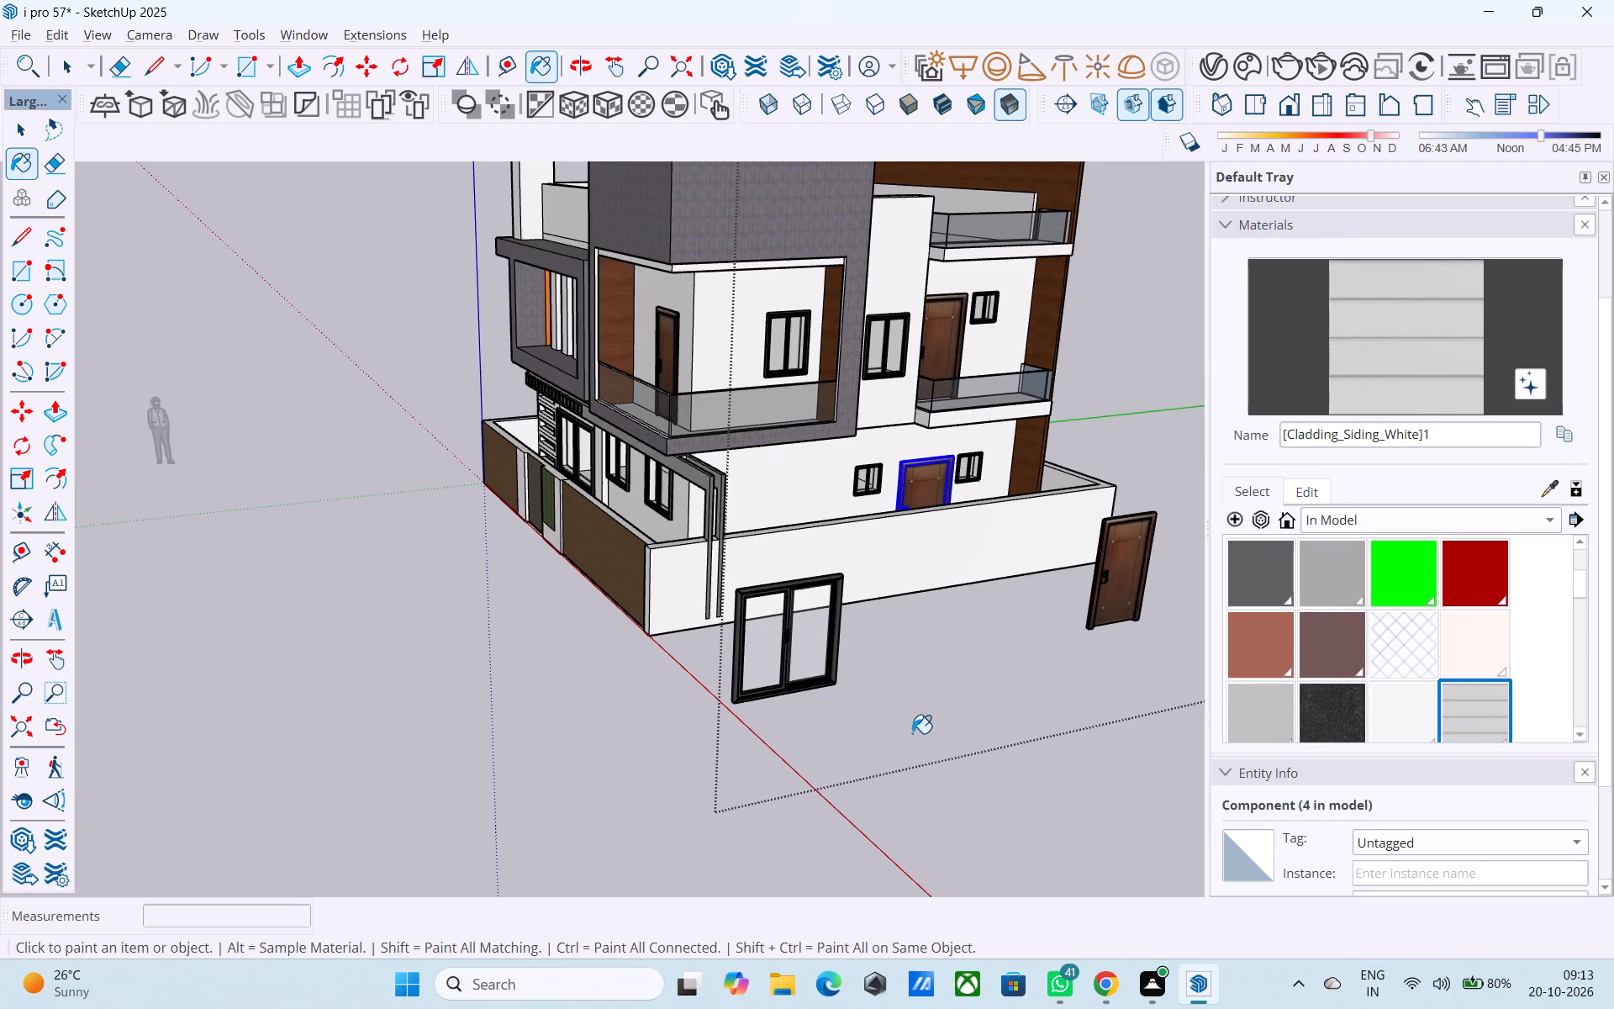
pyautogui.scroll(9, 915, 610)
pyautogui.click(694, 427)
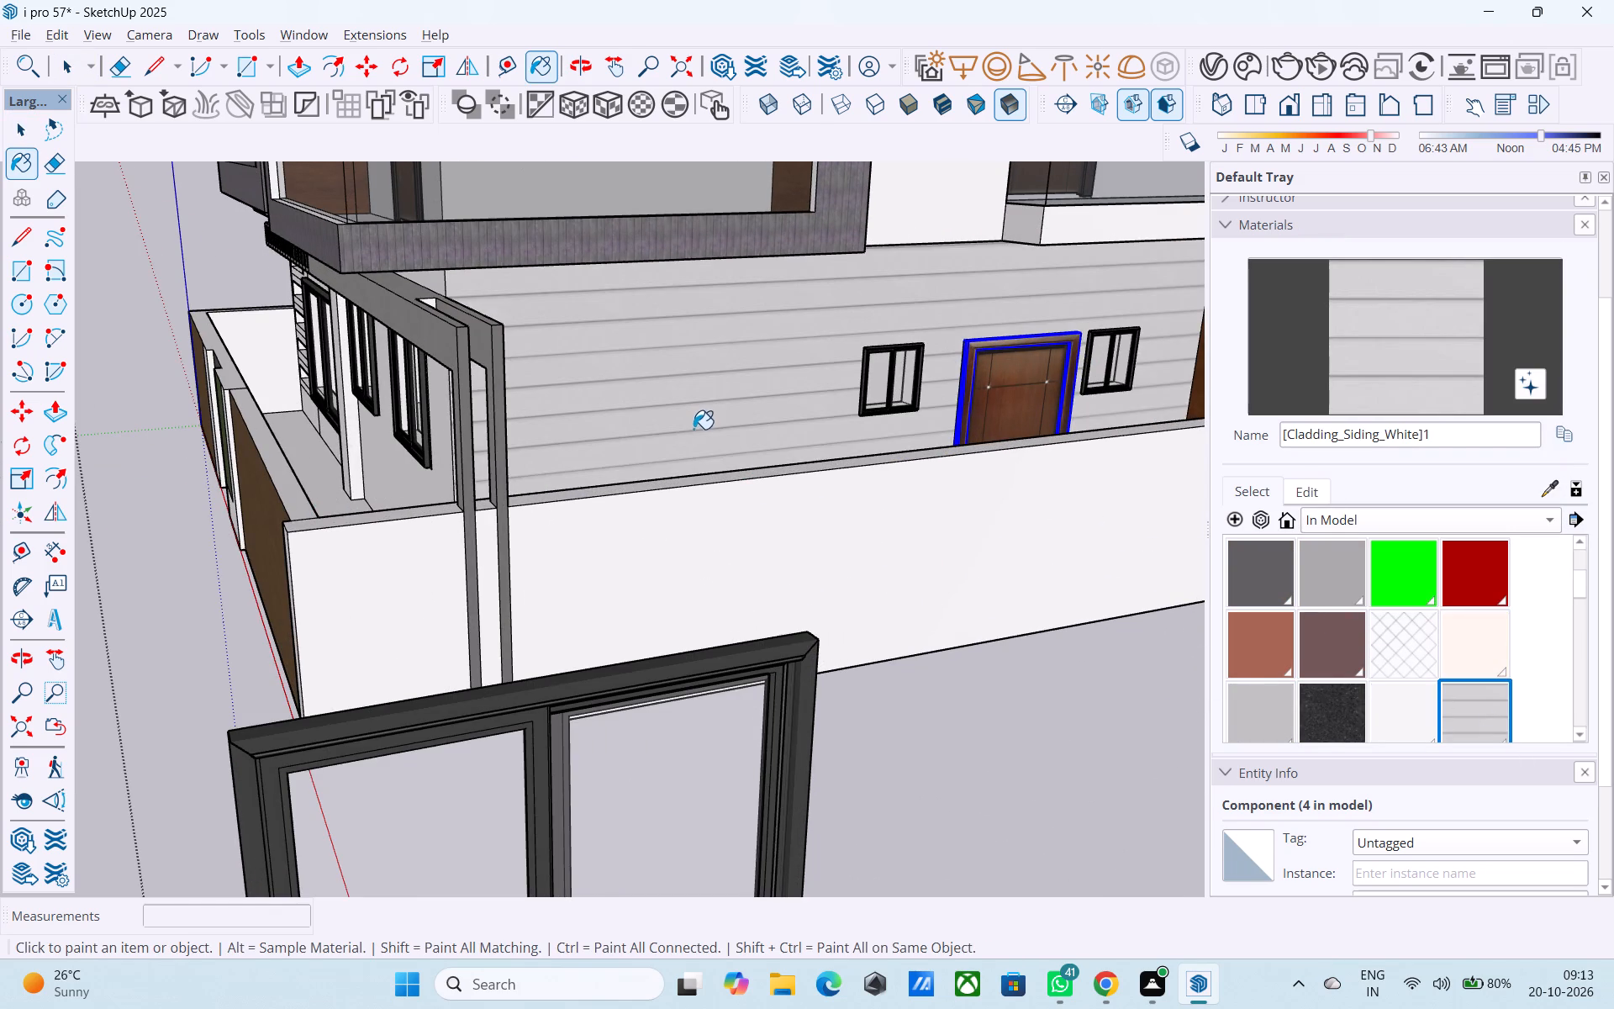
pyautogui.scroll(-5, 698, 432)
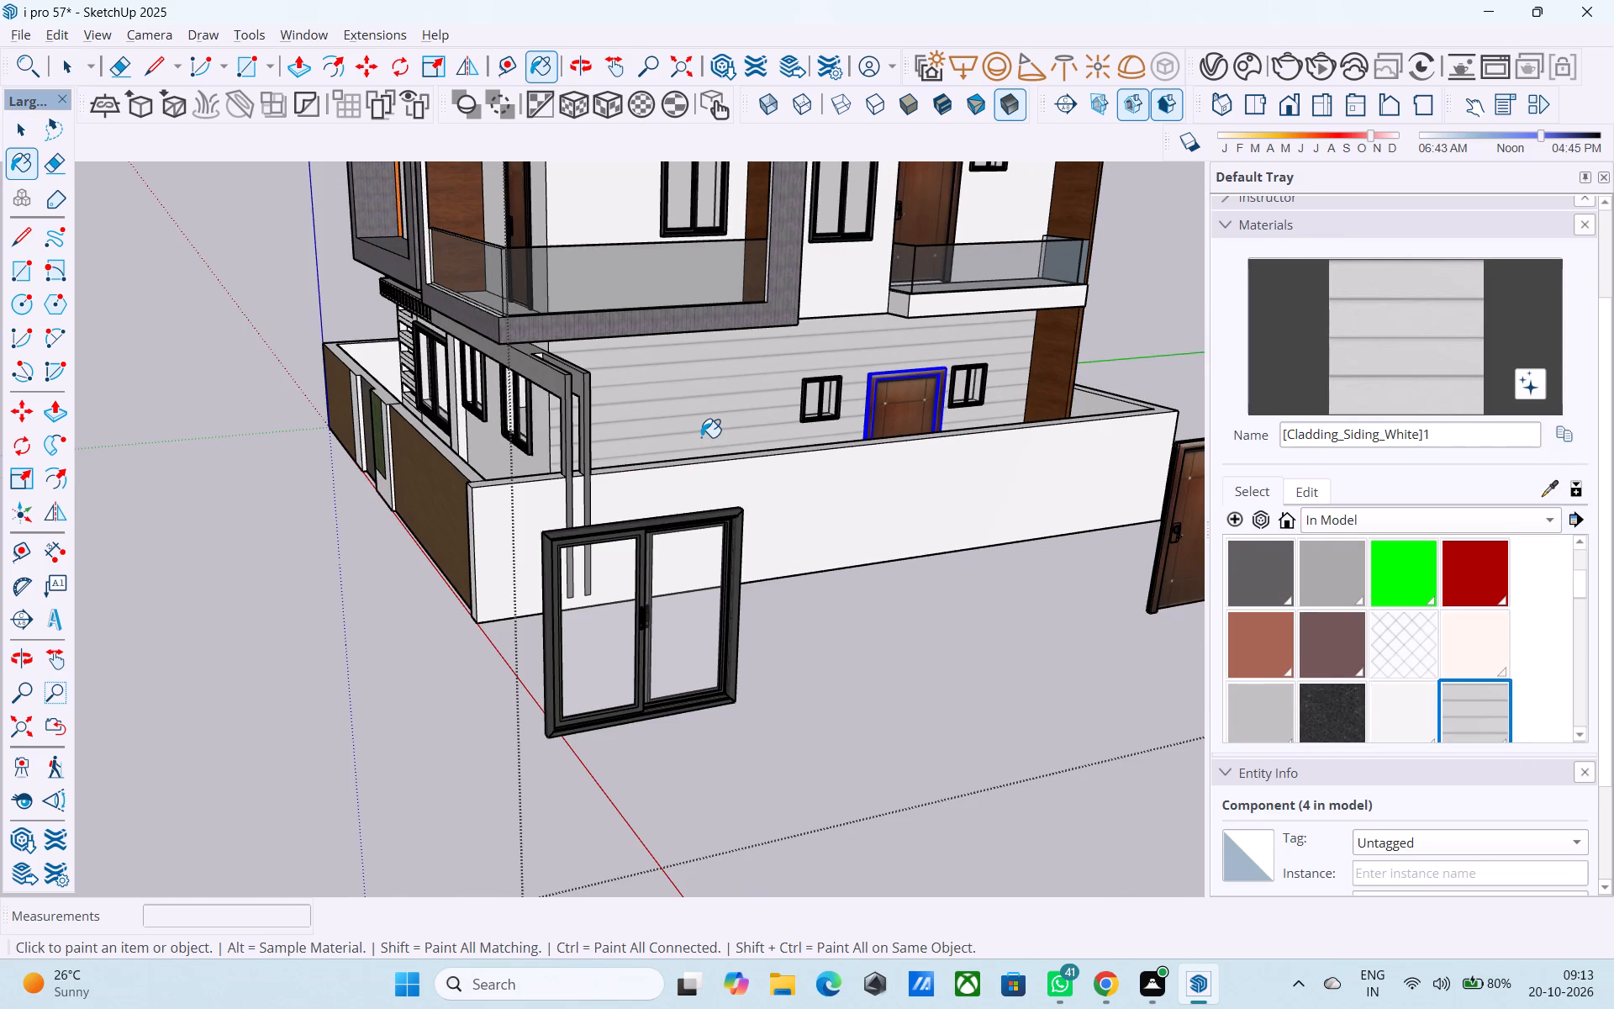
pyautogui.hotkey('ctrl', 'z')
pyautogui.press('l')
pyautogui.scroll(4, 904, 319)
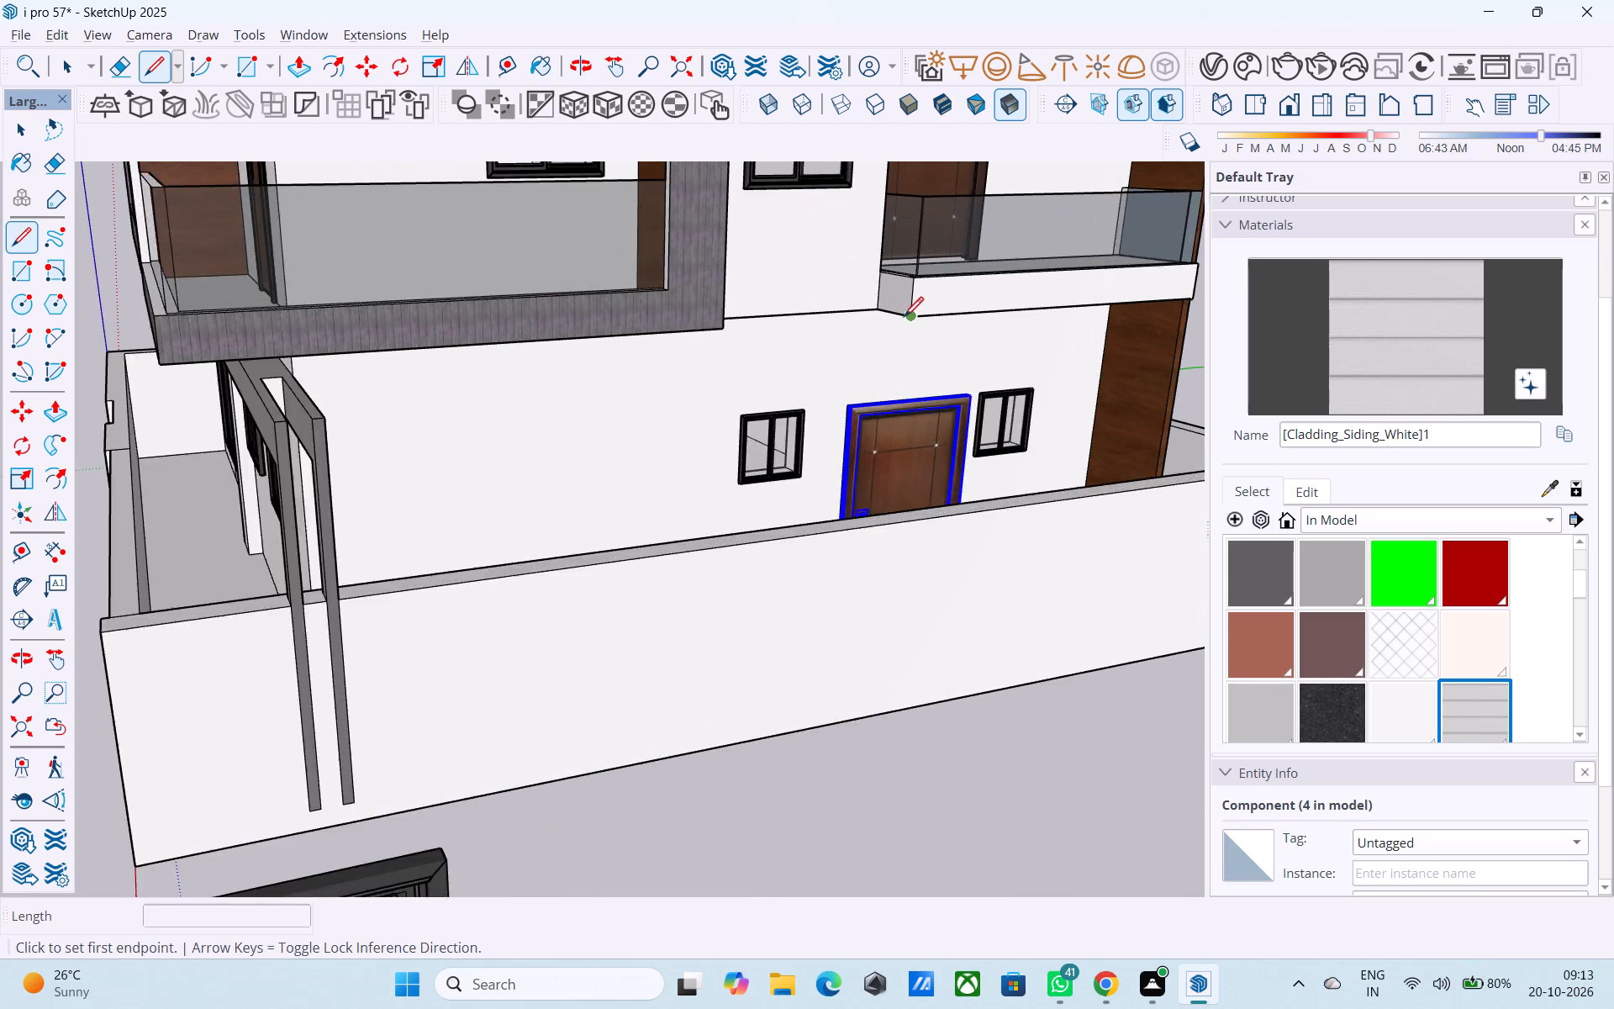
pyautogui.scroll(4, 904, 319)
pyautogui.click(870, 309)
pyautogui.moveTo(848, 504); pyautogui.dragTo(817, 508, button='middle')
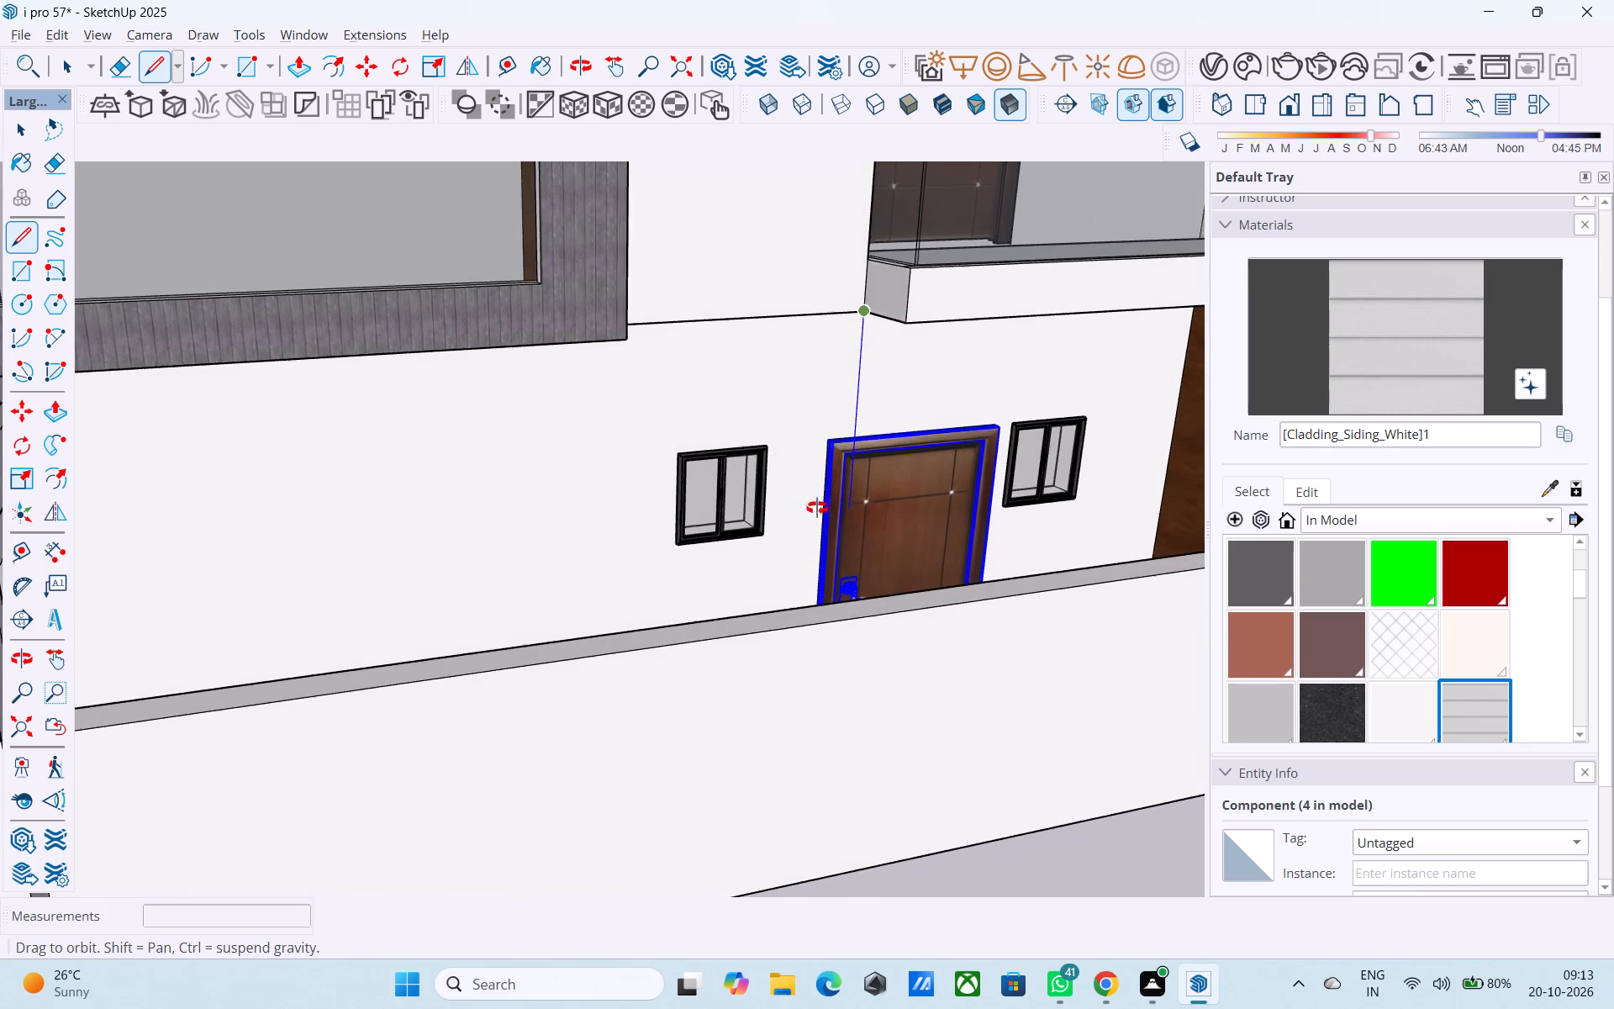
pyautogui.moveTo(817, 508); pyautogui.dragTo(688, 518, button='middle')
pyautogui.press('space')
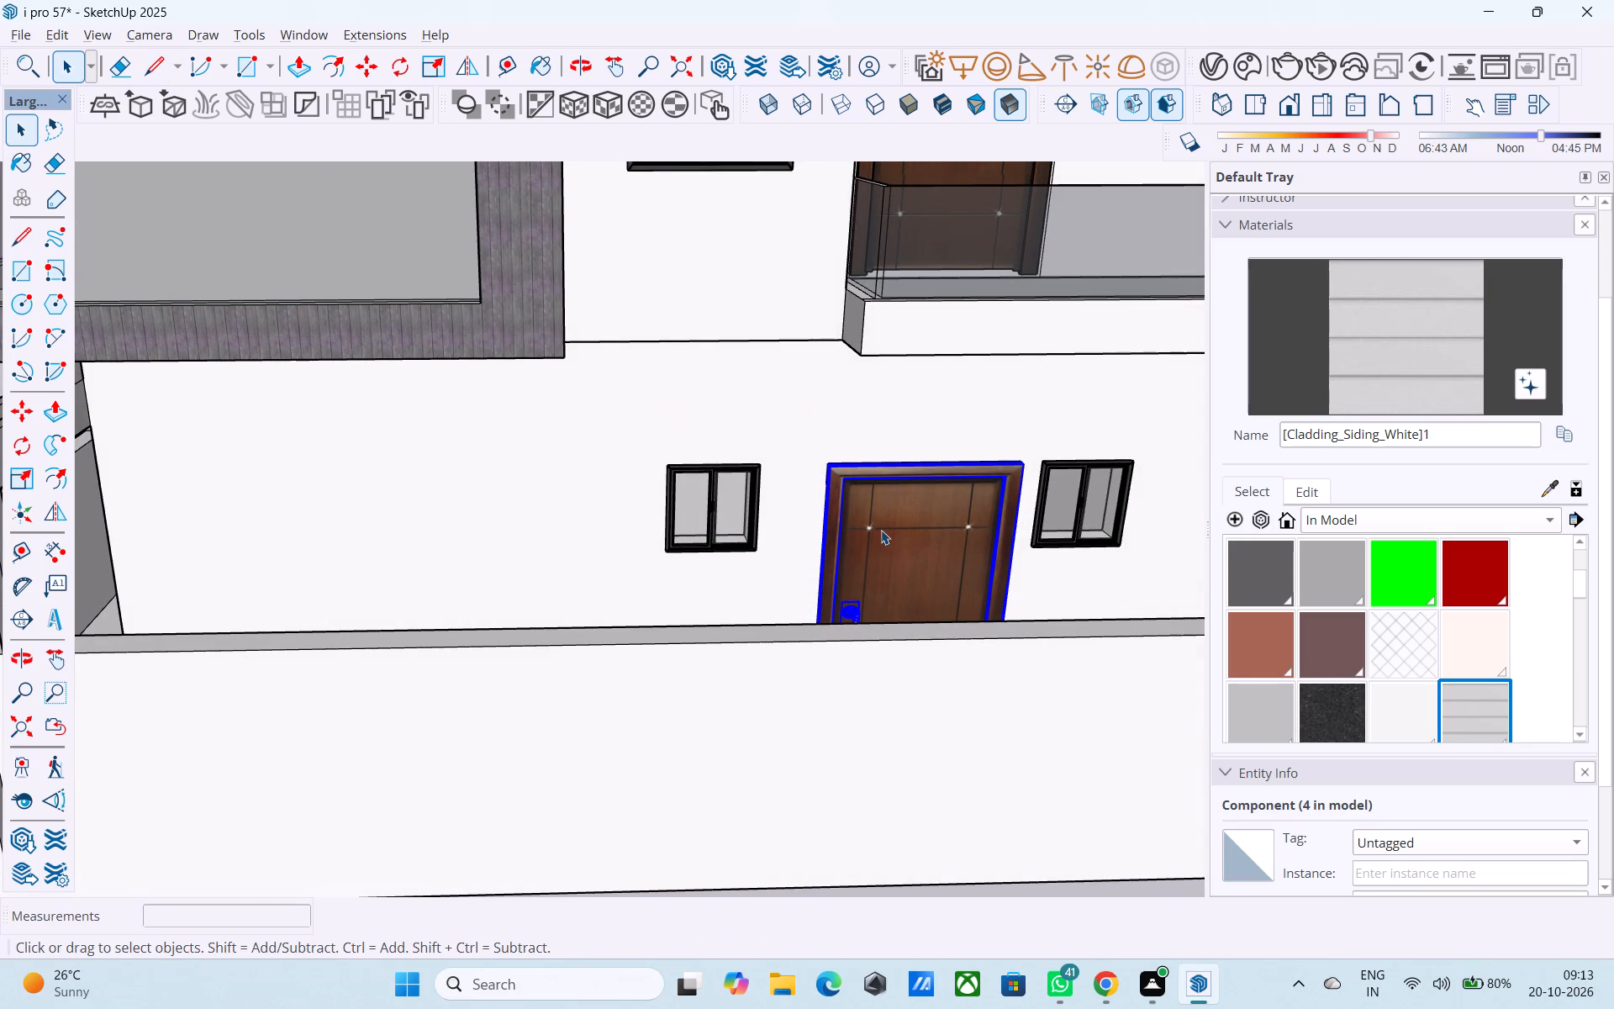
# Adjust the ground-floor side door's width from its handle side with a red-axis Scale.
pyautogui.click(881, 529)
pyautogui.press('s')
pyautogui.moveTo(881, 529); pyautogui.dragTo(1133, 664, button='middle')
pyautogui.scroll(5, 901, 607)
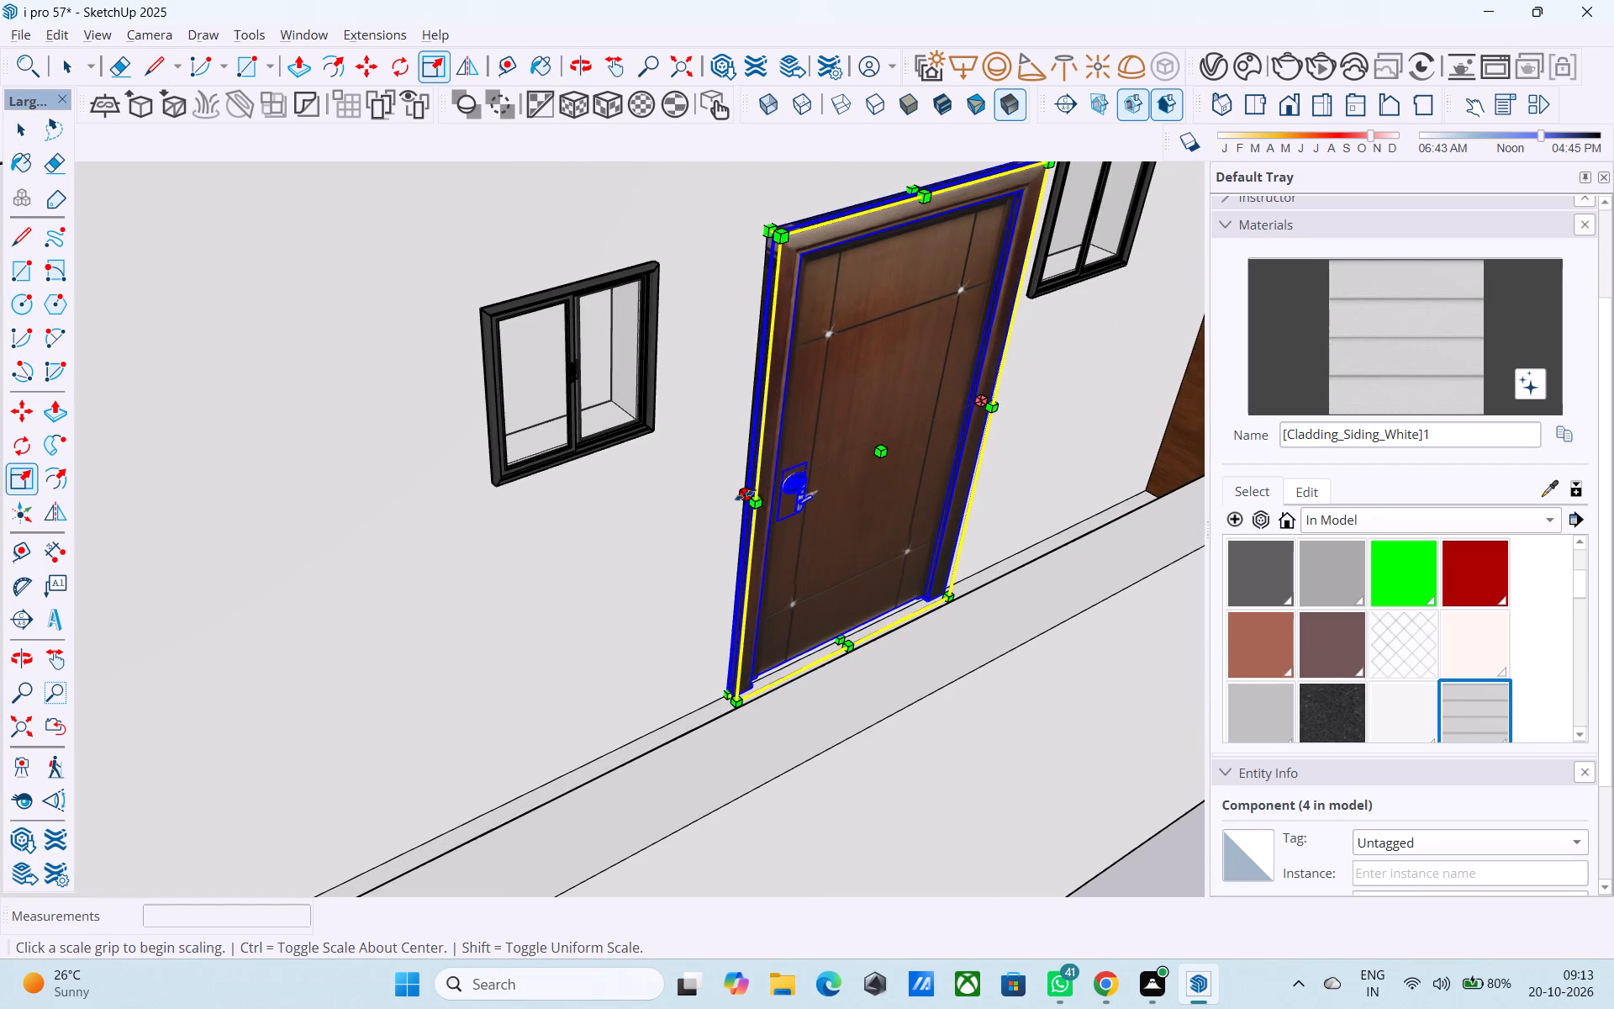
pyautogui.click(744, 494)
pyautogui.click(750, 442)
pyautogui.scroll(-10, 741, 470)
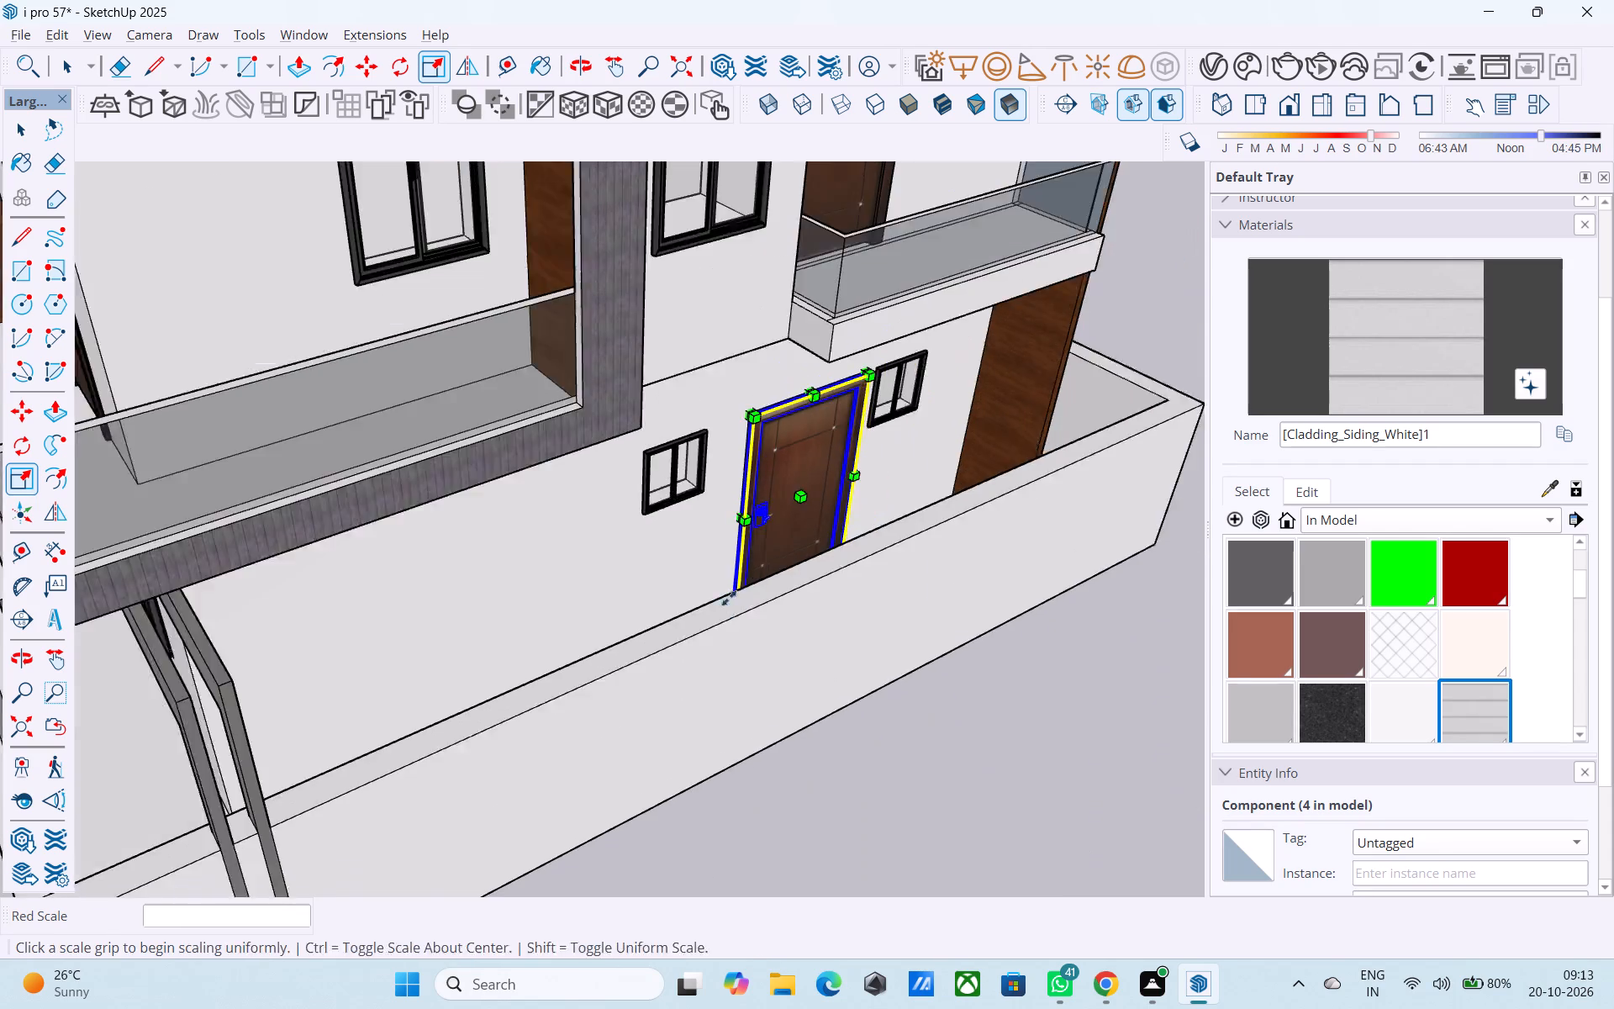
pyautogui.moveTo(723, 602); pyautogui.dragTo(453, 404, button='middle')
pyautogui.scroll(2, 915, 483)
pyautogui.moveTo(899, 513); pyautogui.dragTo(892, 547, button='middle')
pyautogui.scroll(1, 893, 539)
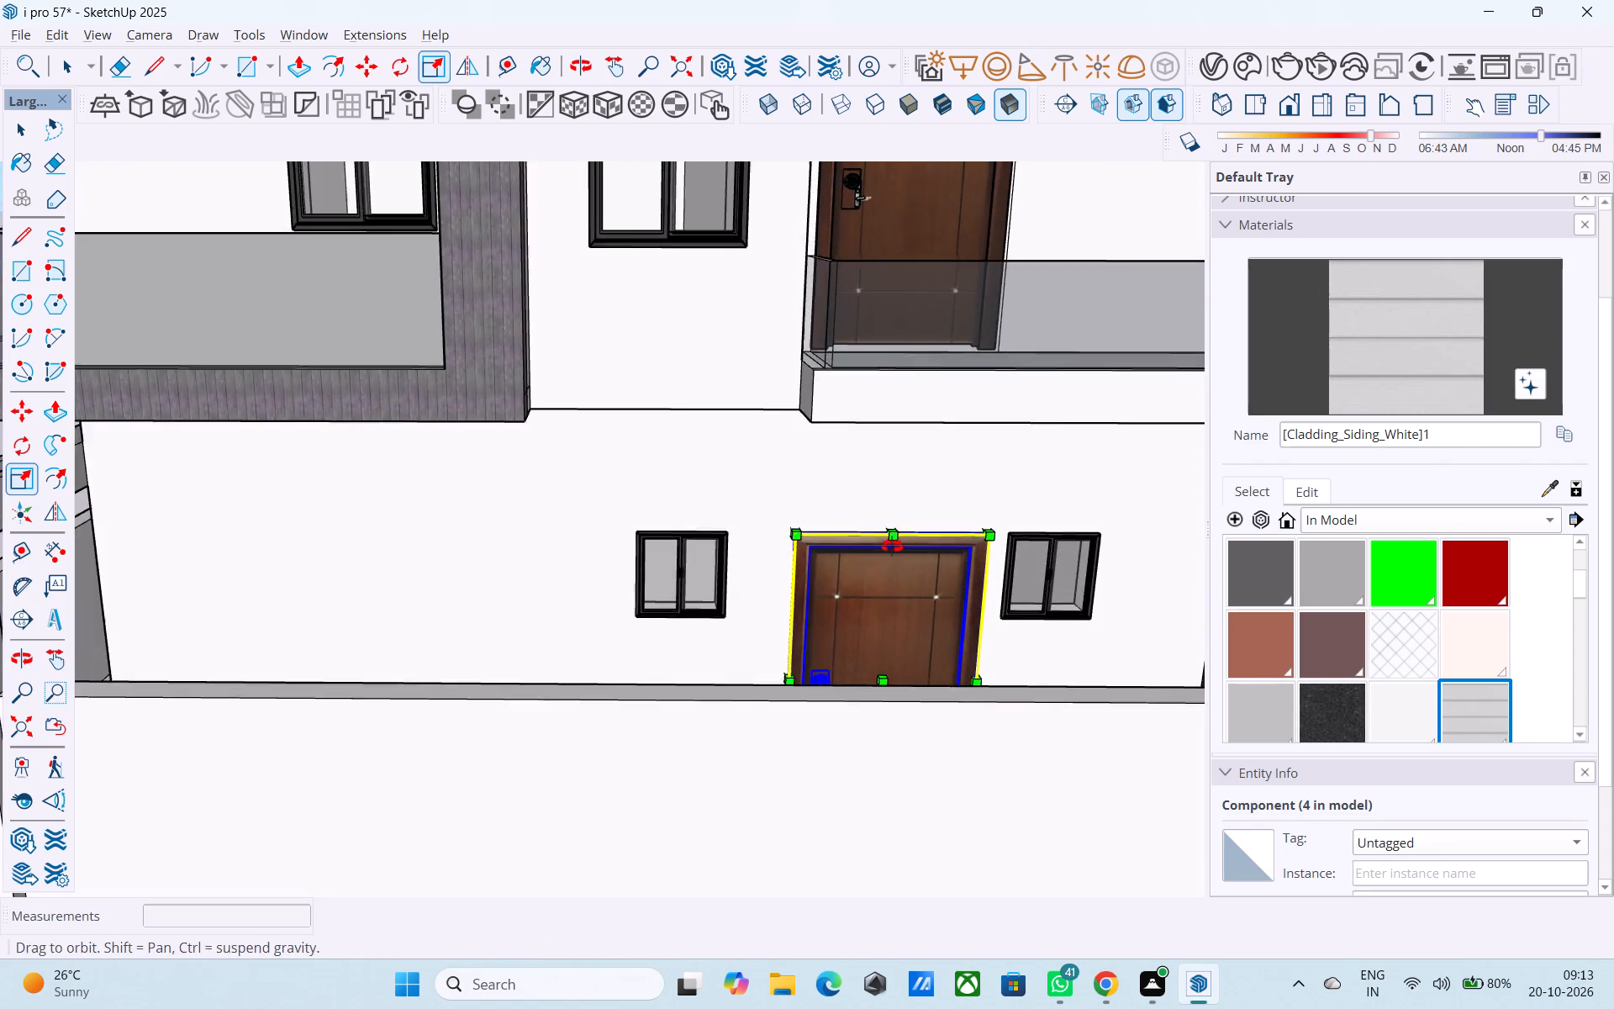
pyautogui.moveTo(892, 547); pyautogui.dragTo(892, 547, button='middle')
pyautogui.scroll(3, 892, 547)
pyautogui.scroll(-5, 890, 546)
pyautogui.press('space')
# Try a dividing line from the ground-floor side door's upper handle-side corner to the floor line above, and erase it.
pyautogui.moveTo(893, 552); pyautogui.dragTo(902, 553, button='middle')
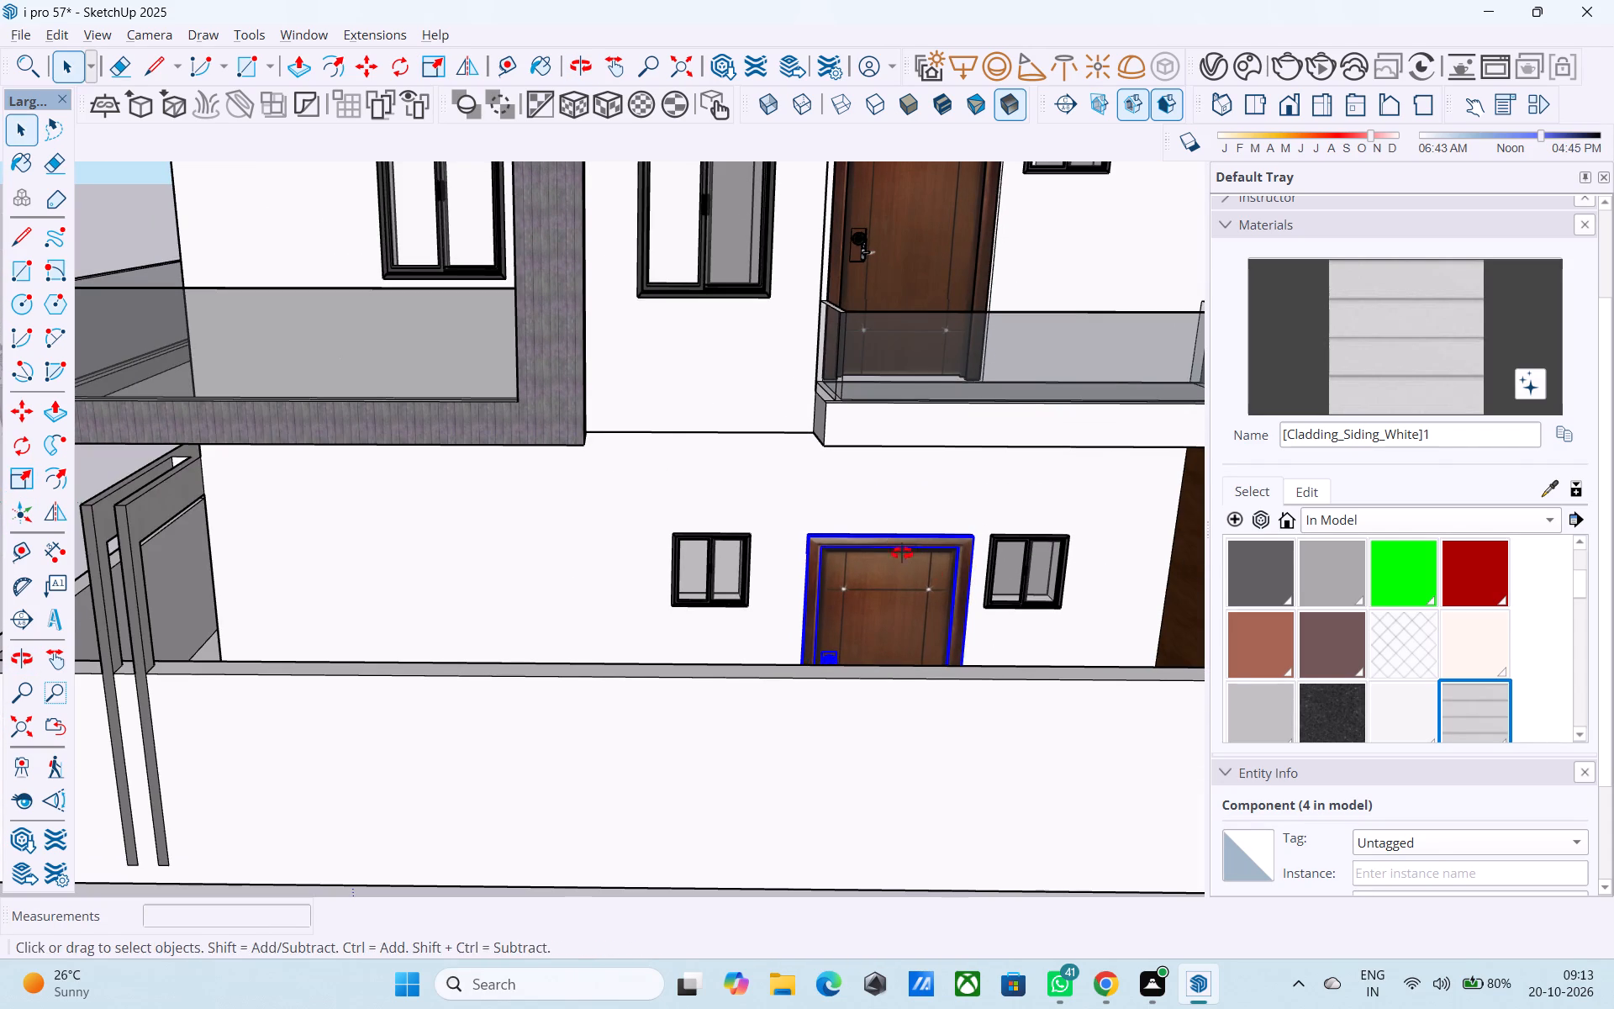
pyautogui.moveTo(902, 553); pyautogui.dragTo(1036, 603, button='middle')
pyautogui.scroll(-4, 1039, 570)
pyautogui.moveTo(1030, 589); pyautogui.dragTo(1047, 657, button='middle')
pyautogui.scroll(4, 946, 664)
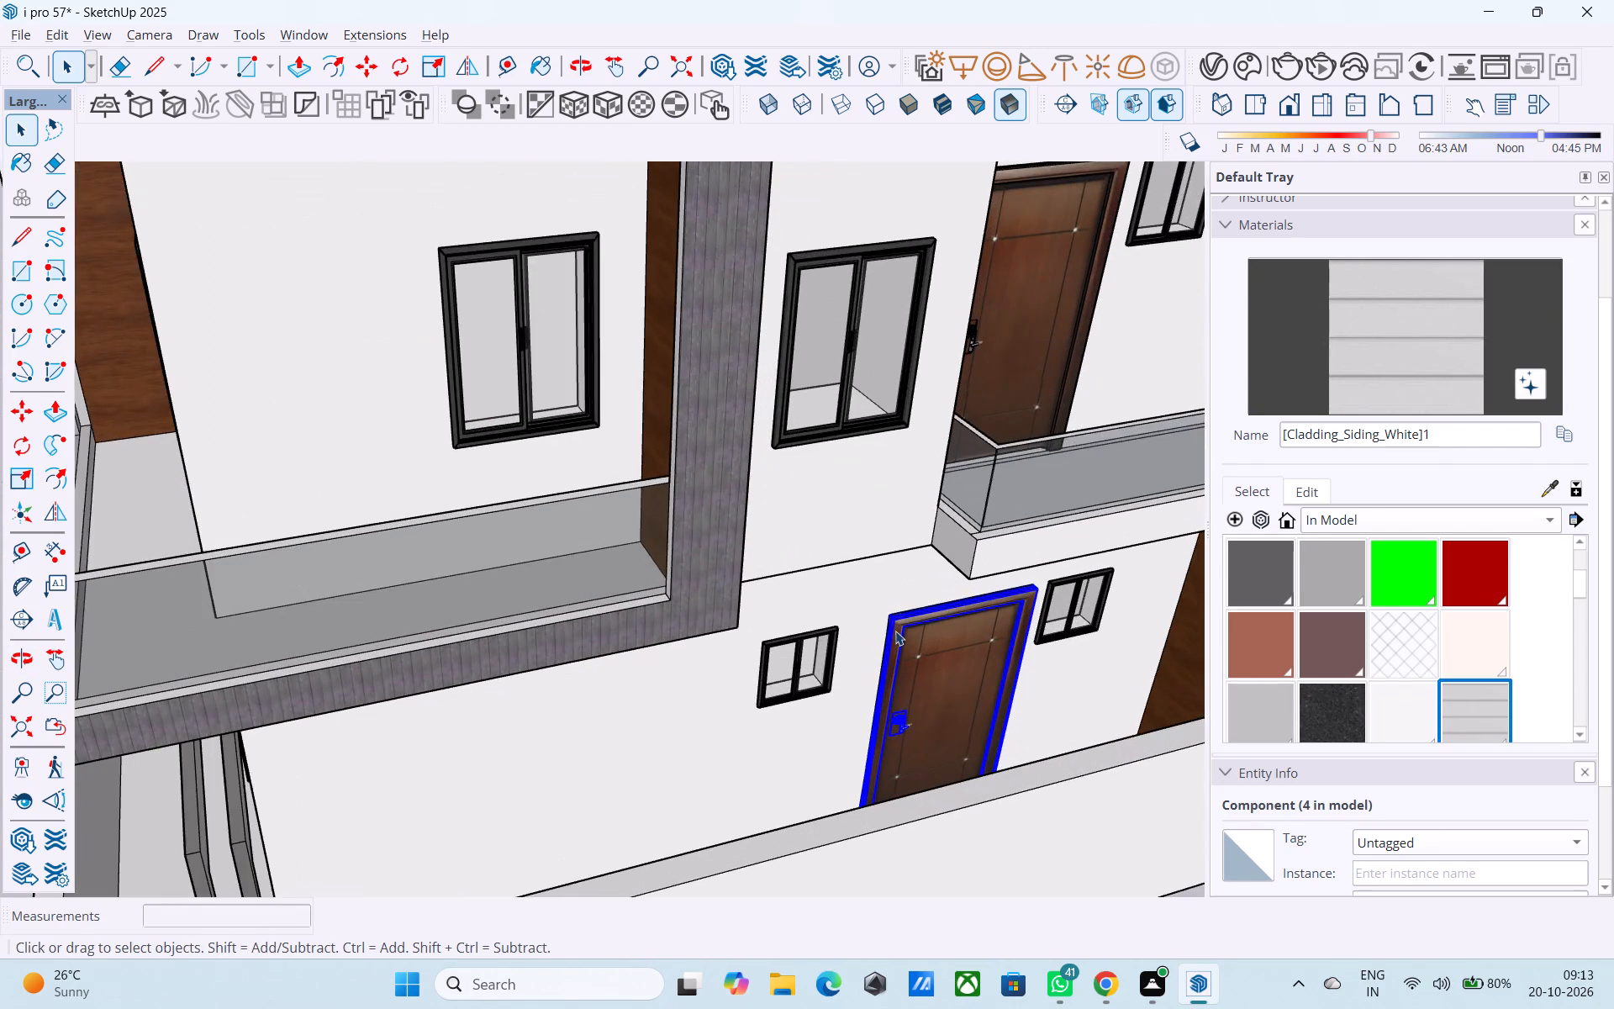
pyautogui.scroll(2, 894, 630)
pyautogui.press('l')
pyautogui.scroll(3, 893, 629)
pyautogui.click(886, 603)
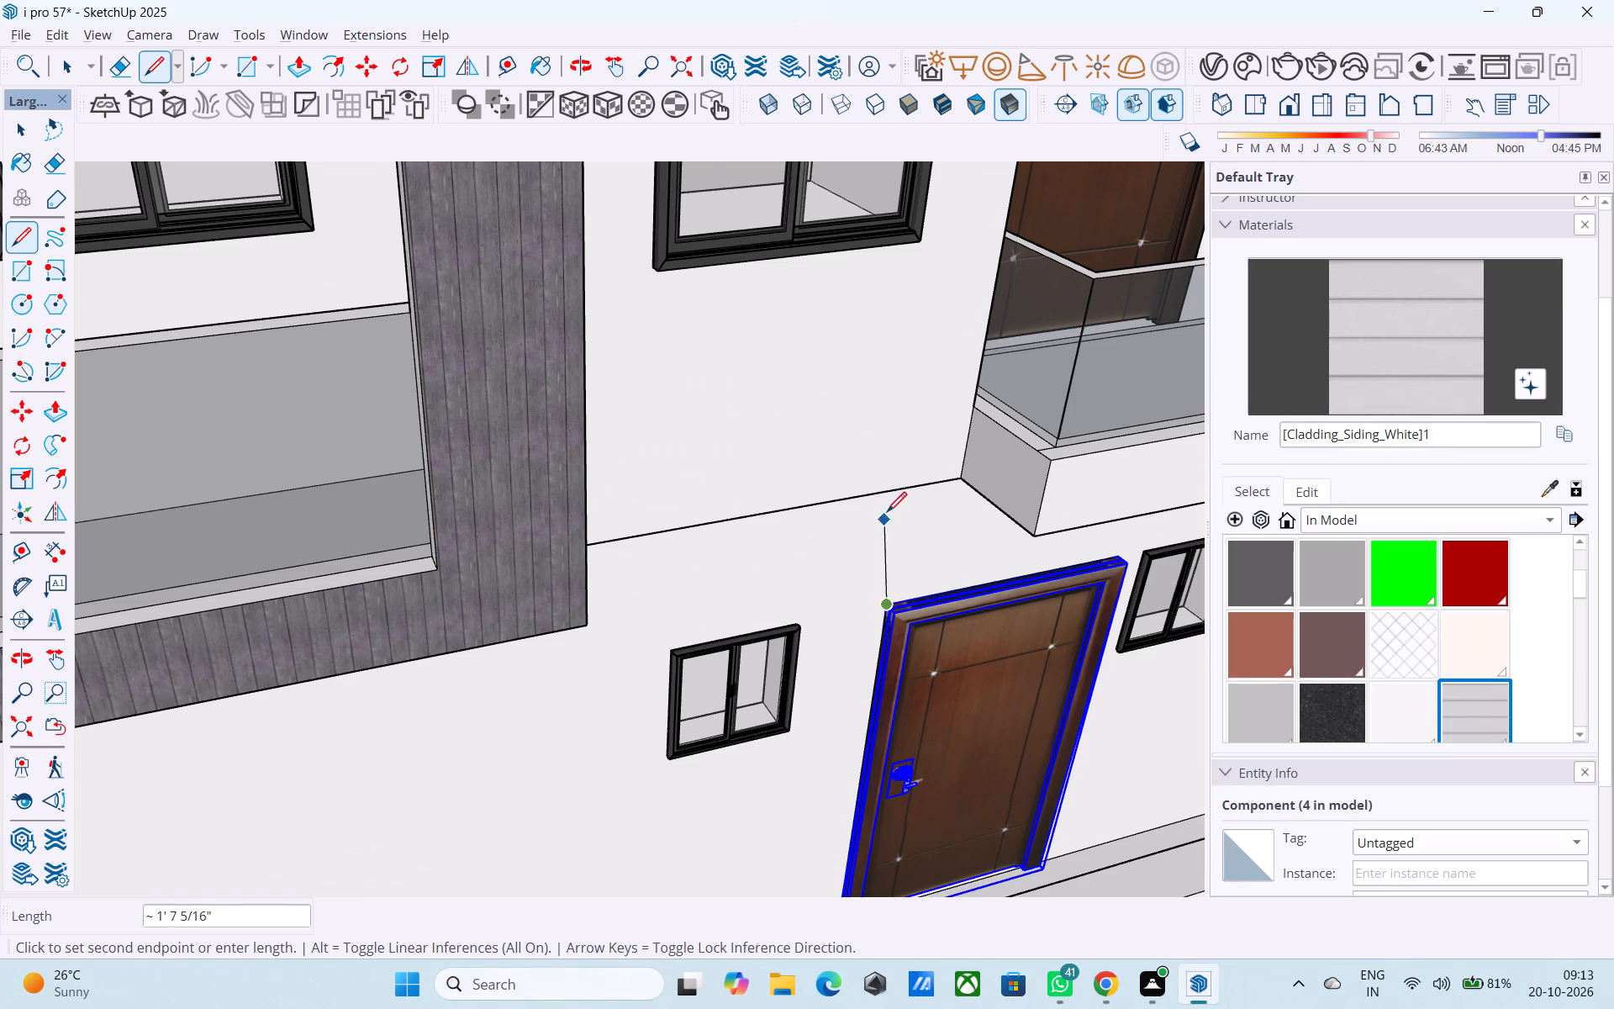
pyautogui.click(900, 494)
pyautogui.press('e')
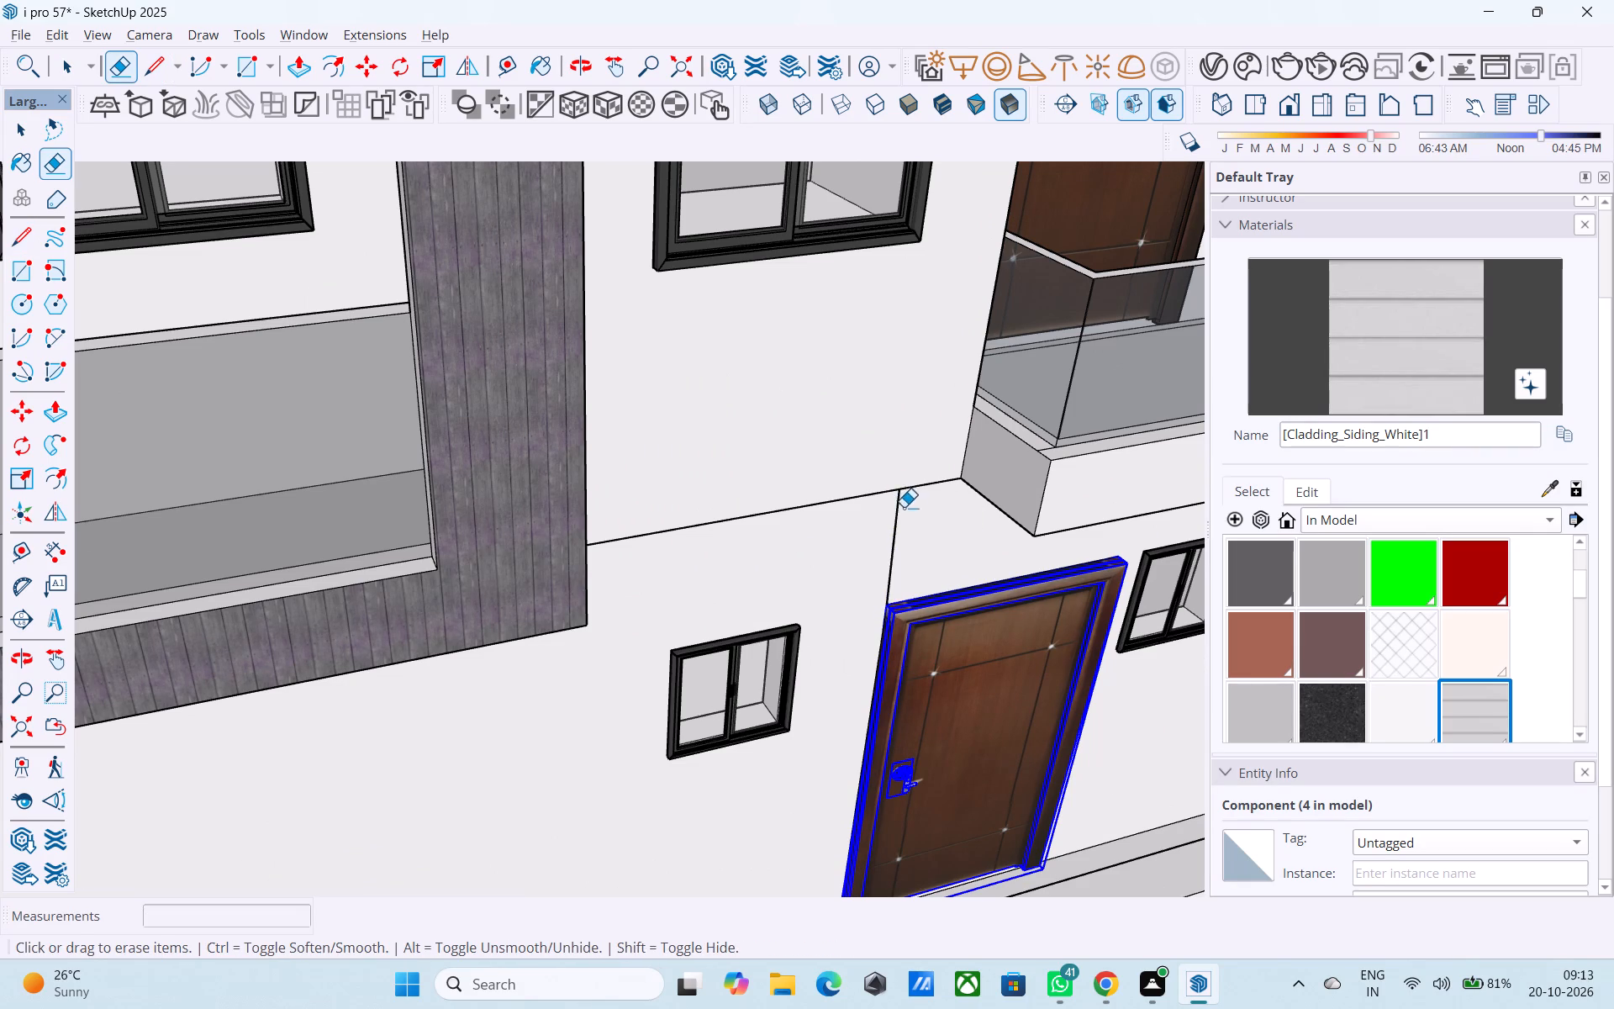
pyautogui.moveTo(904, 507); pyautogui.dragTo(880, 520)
# Draw a dividing line upward from the ground-floor side door's upper handle-side corner toward the floor line above.
pyautogui.press('l')
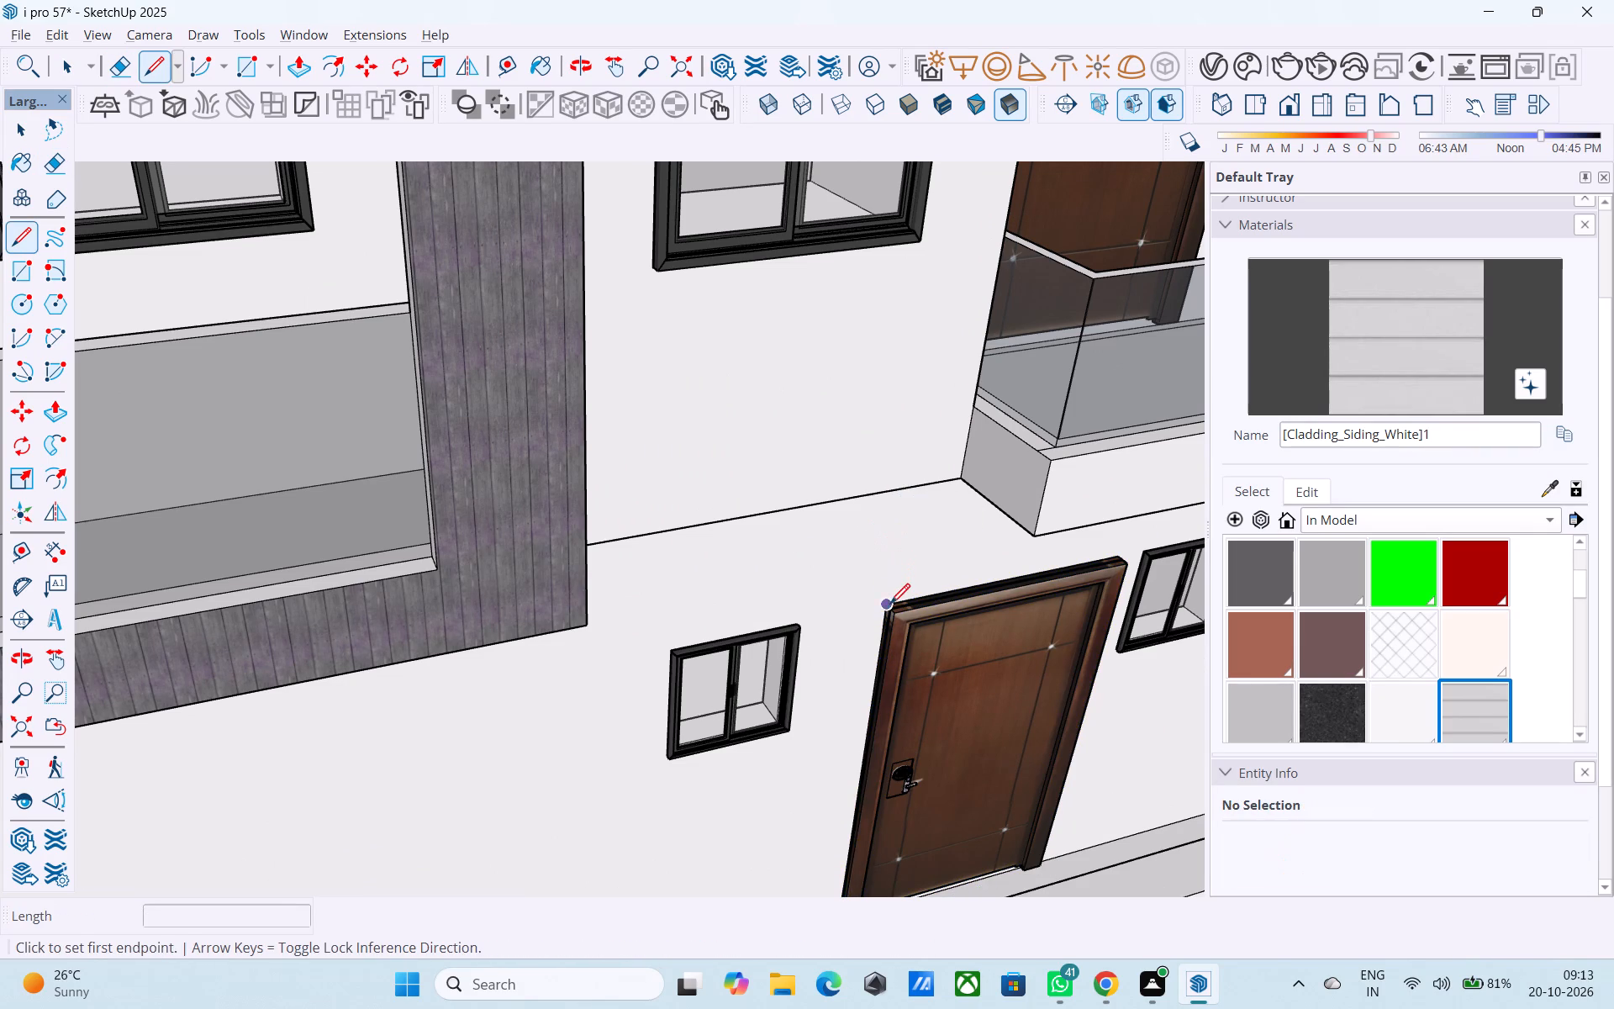
pyautogui.click(890, 602)
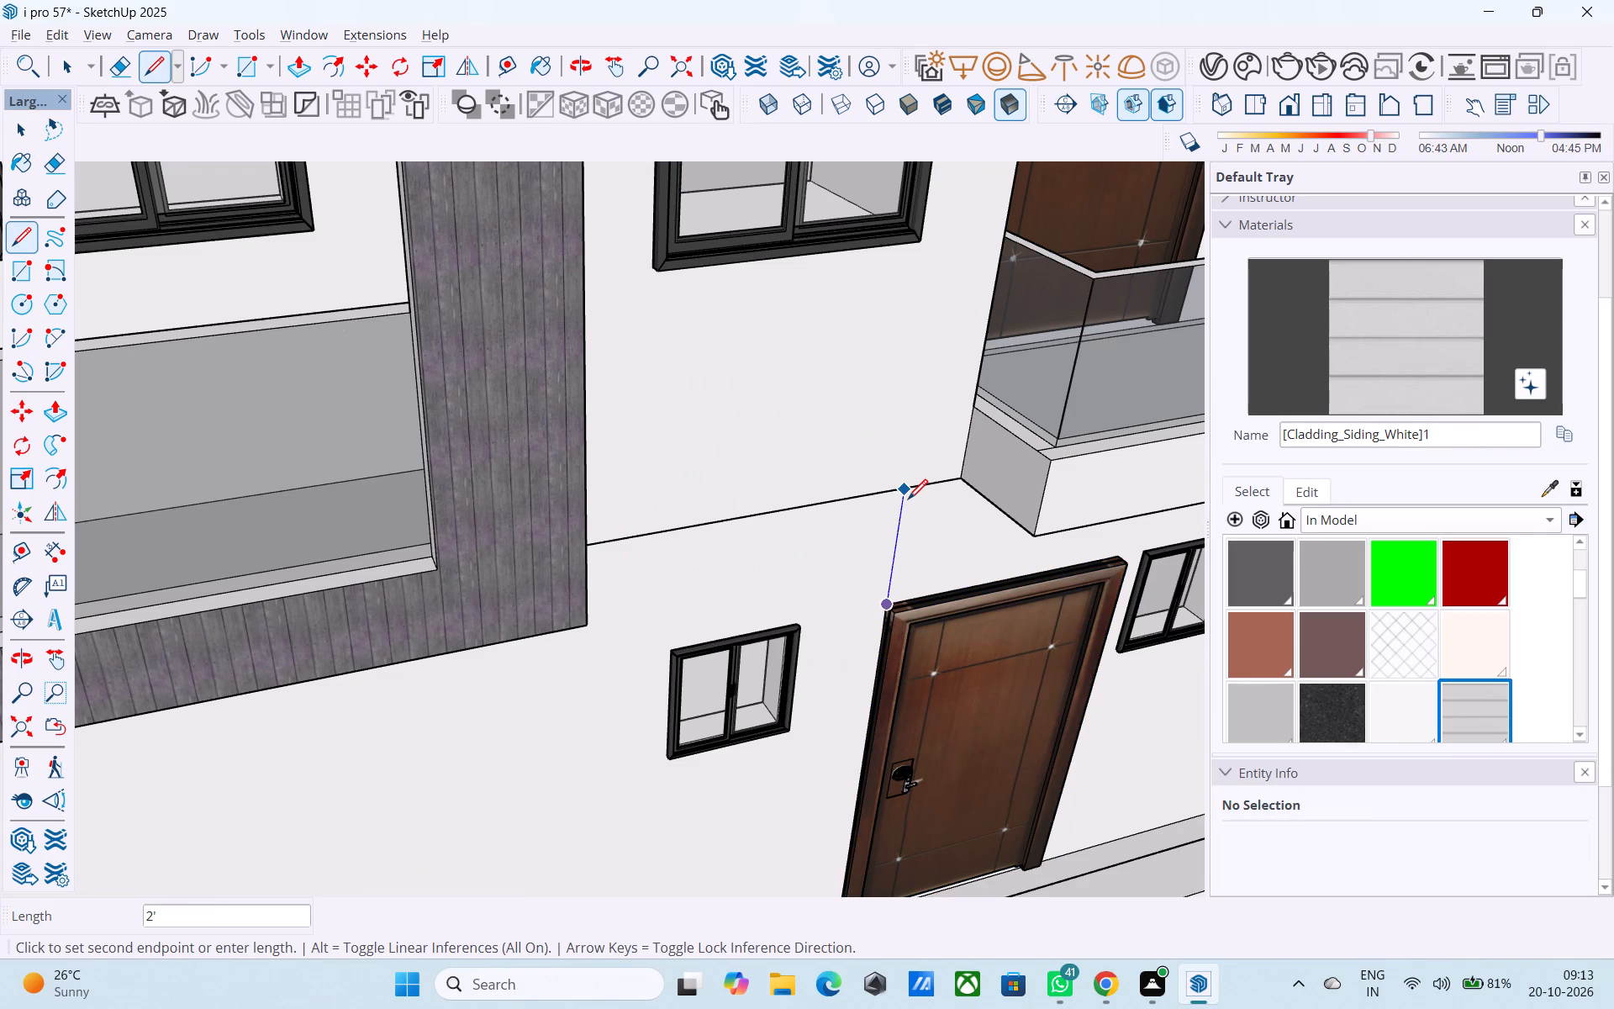
pyautogui.click(908, 501)
pyautogui.scroll(-6, 908, 503)
pyautogui.moveTo(860, 674); pyautogui.dragTo(910, 674, button='middle')
pyautogui.press('space')
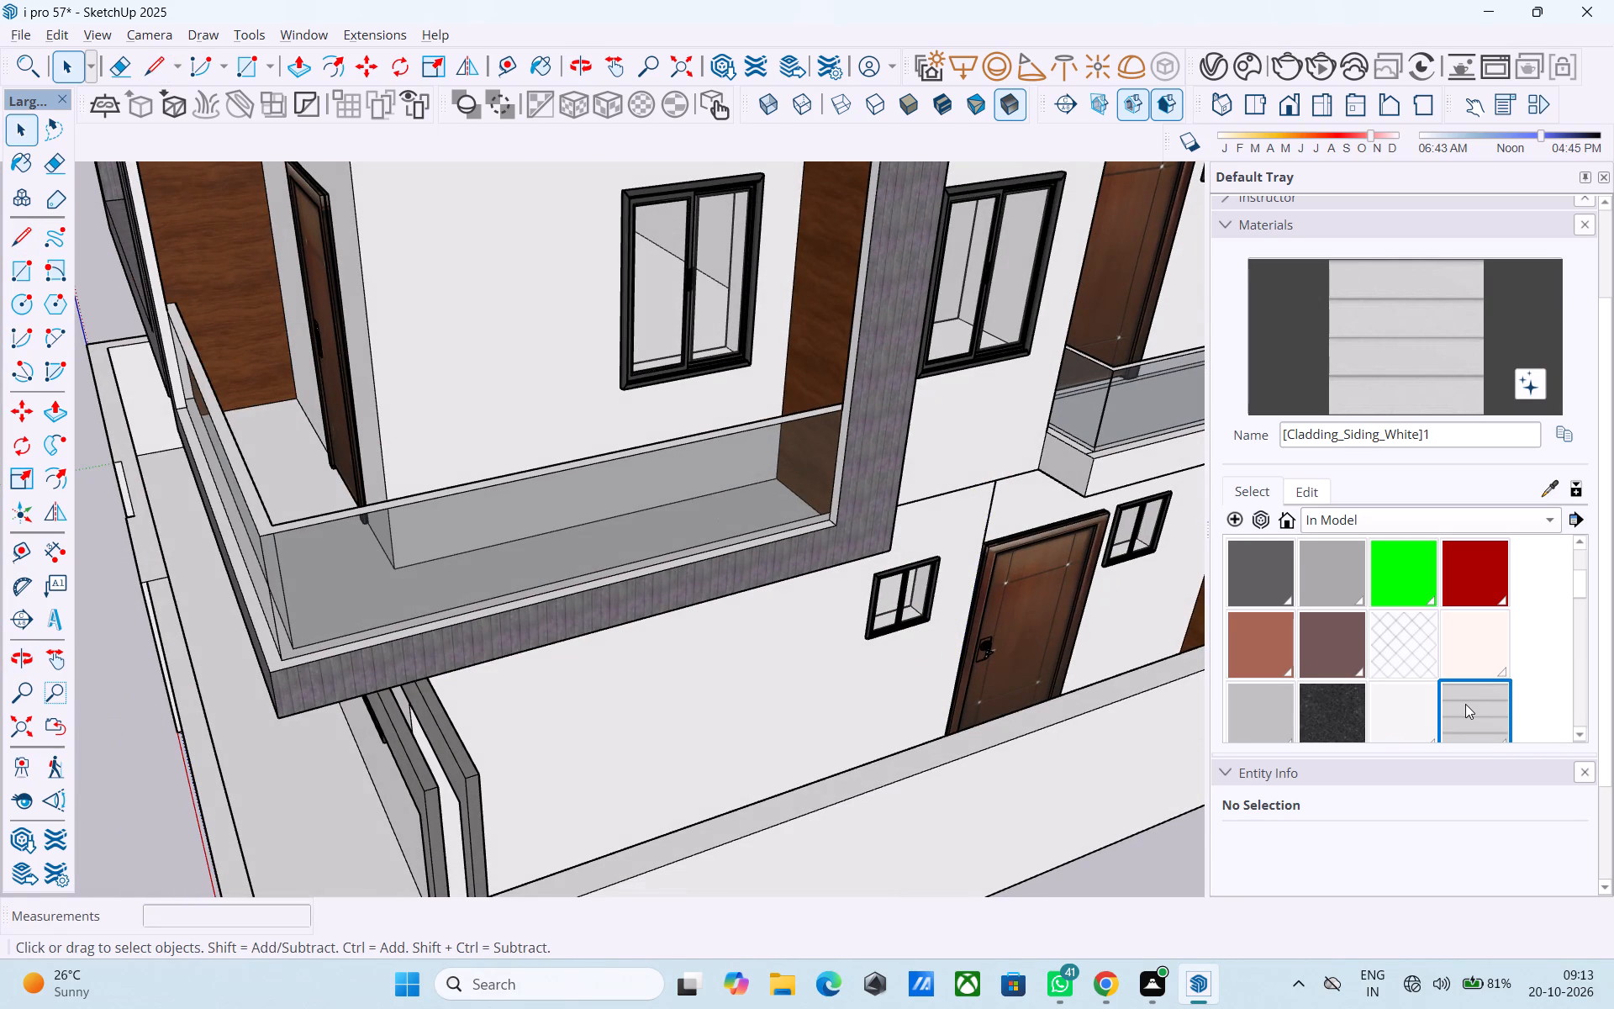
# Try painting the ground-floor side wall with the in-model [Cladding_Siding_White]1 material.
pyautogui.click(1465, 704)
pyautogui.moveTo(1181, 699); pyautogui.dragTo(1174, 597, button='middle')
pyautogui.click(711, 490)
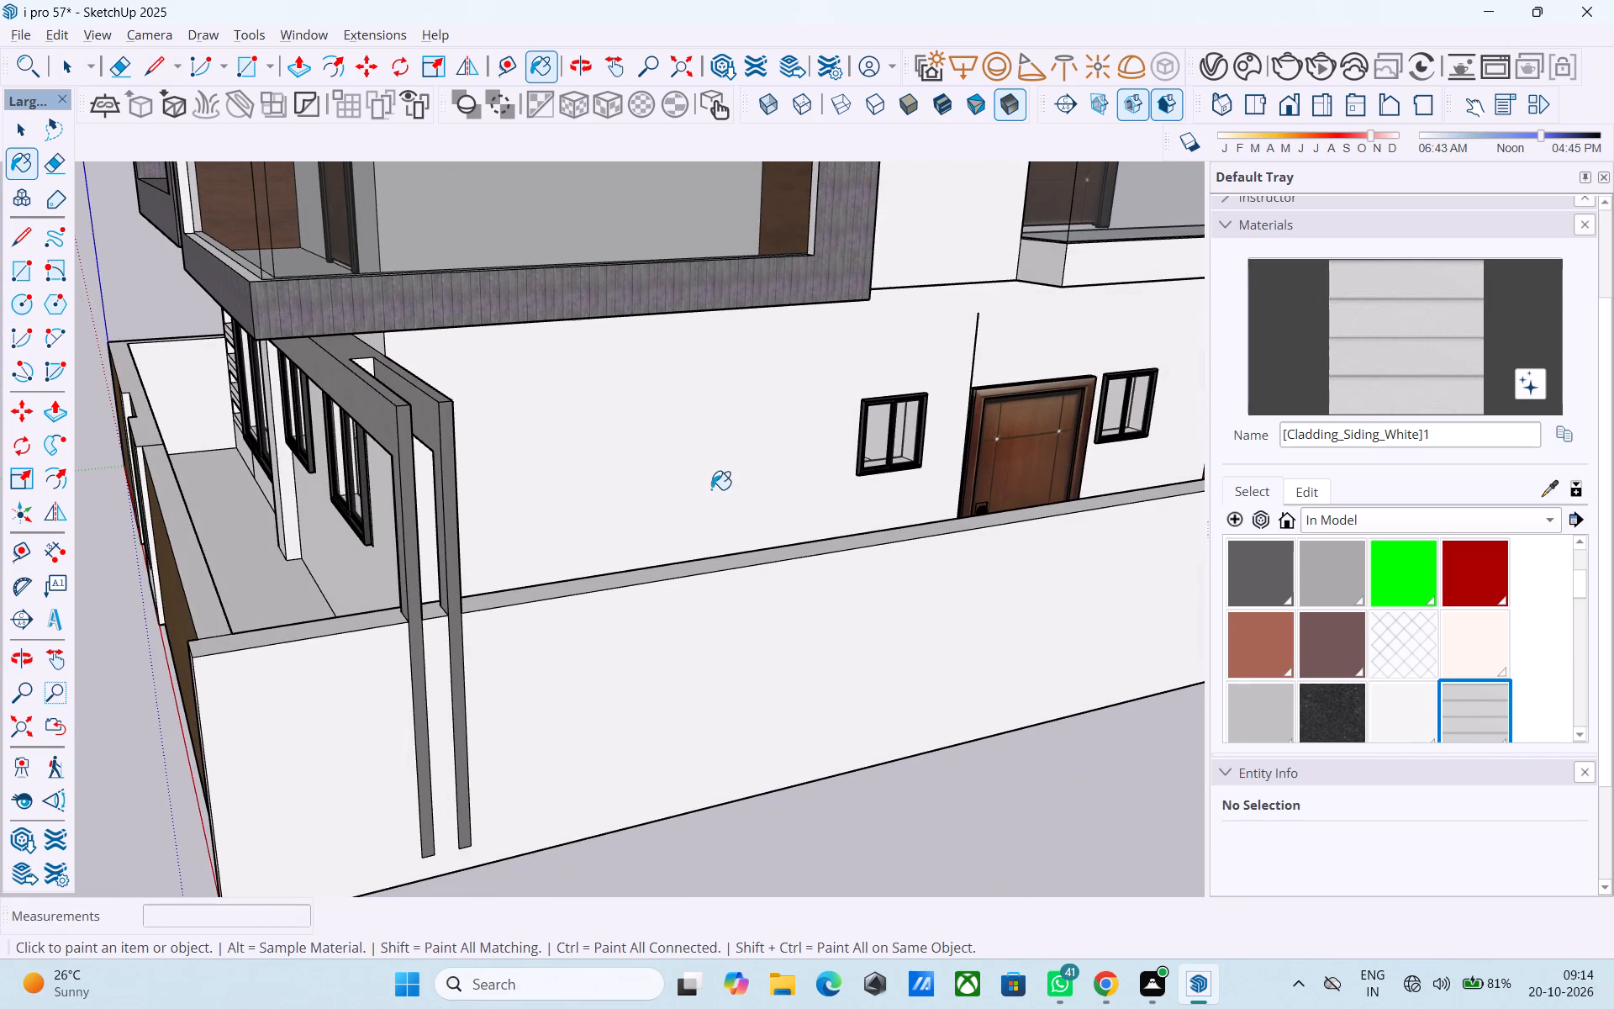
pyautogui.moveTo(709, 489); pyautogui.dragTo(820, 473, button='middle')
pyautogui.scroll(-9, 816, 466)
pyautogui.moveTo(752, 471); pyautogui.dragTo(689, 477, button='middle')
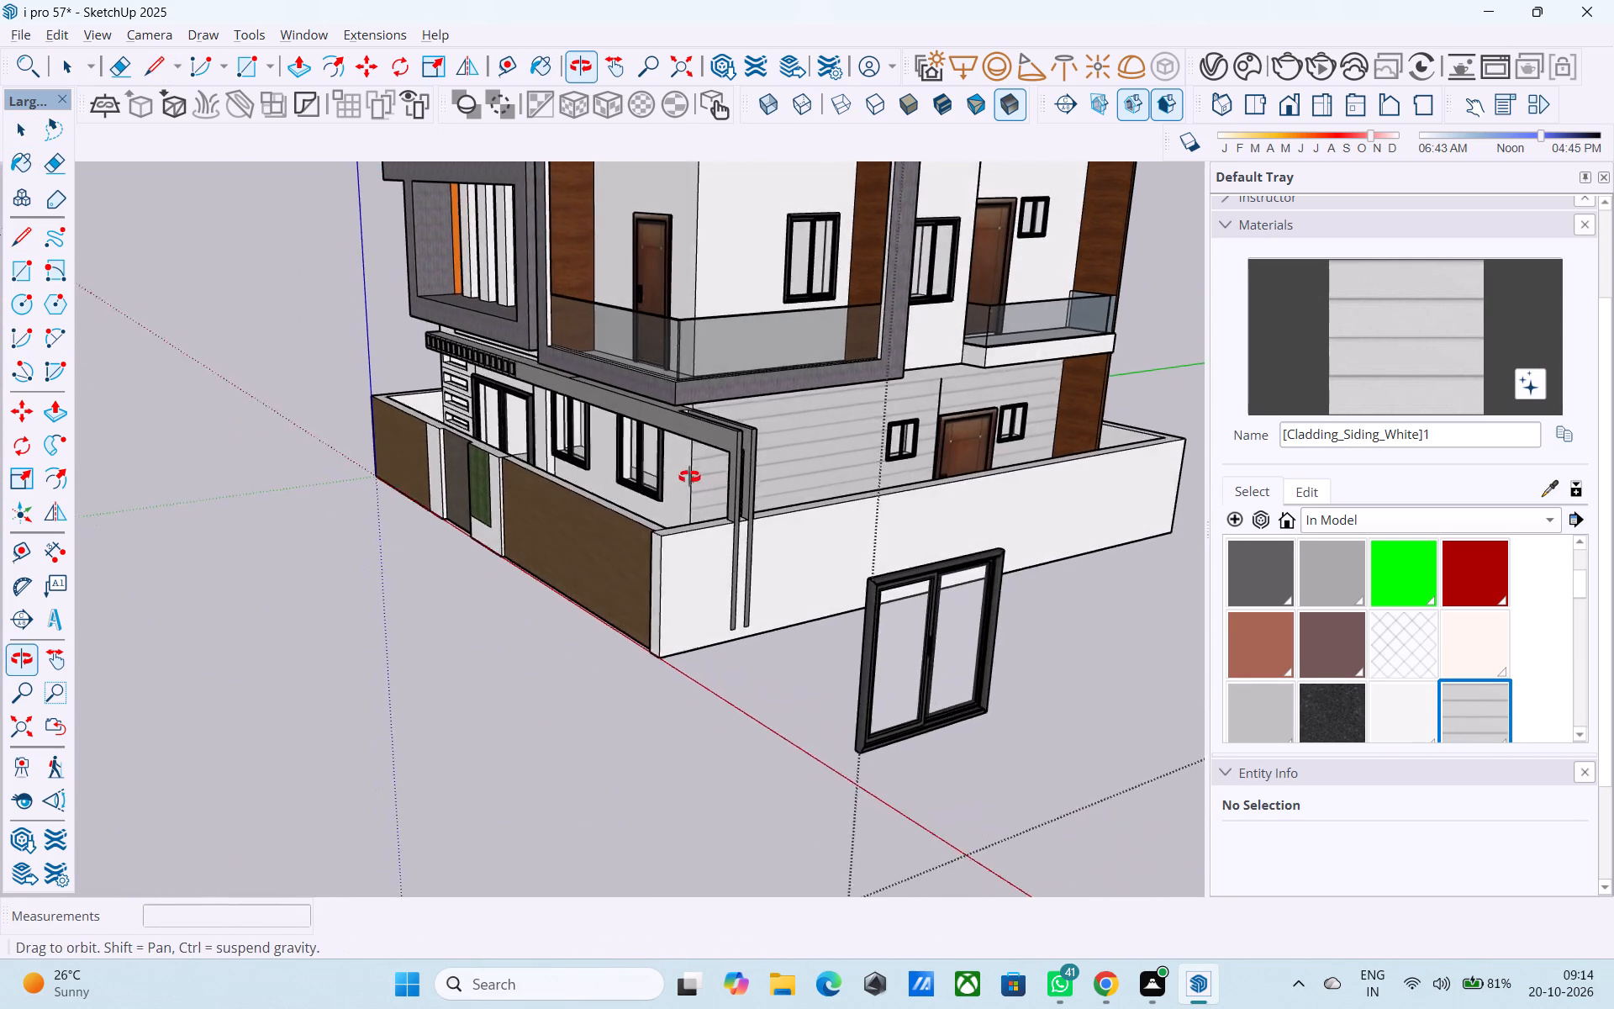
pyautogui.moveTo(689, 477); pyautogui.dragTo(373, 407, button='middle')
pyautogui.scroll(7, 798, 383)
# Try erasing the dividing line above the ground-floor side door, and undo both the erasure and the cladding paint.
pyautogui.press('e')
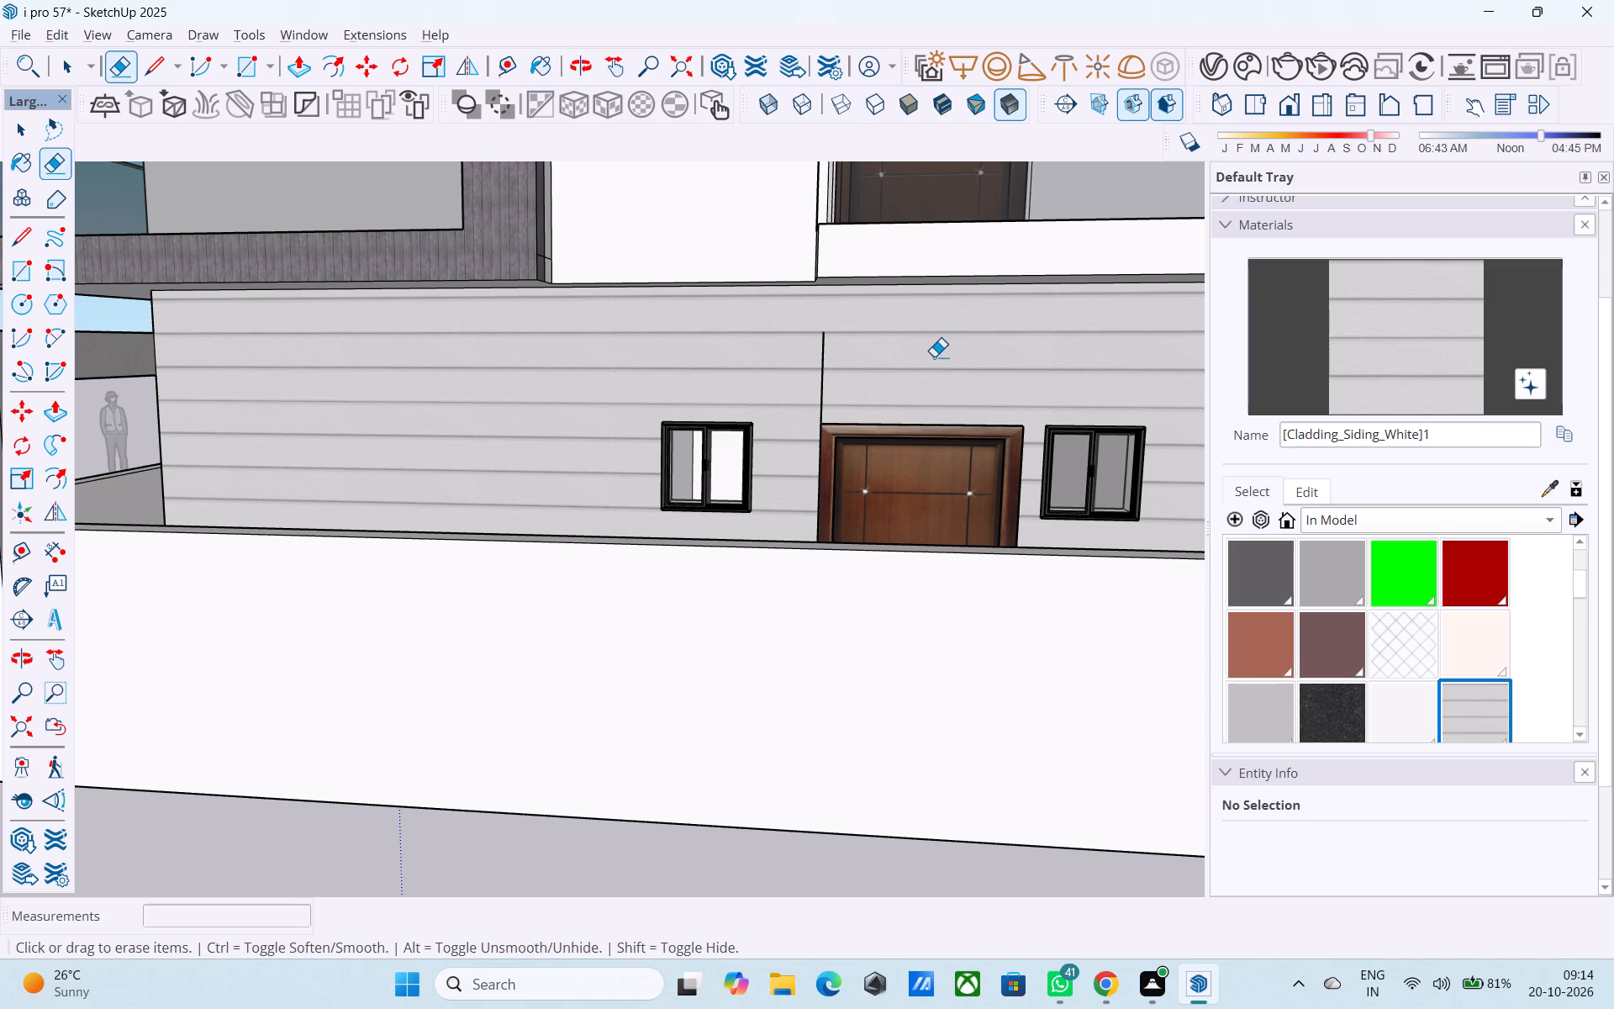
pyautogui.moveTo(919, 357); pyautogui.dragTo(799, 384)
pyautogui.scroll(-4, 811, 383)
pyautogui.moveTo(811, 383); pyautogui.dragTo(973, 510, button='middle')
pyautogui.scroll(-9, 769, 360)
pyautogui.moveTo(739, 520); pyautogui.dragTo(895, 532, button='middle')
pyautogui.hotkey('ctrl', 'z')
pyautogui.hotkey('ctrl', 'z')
# Extend the dividing line above the ground-floor side door from its open upper end to the floor line.
pyautogui.scroll(1, 925, 467)
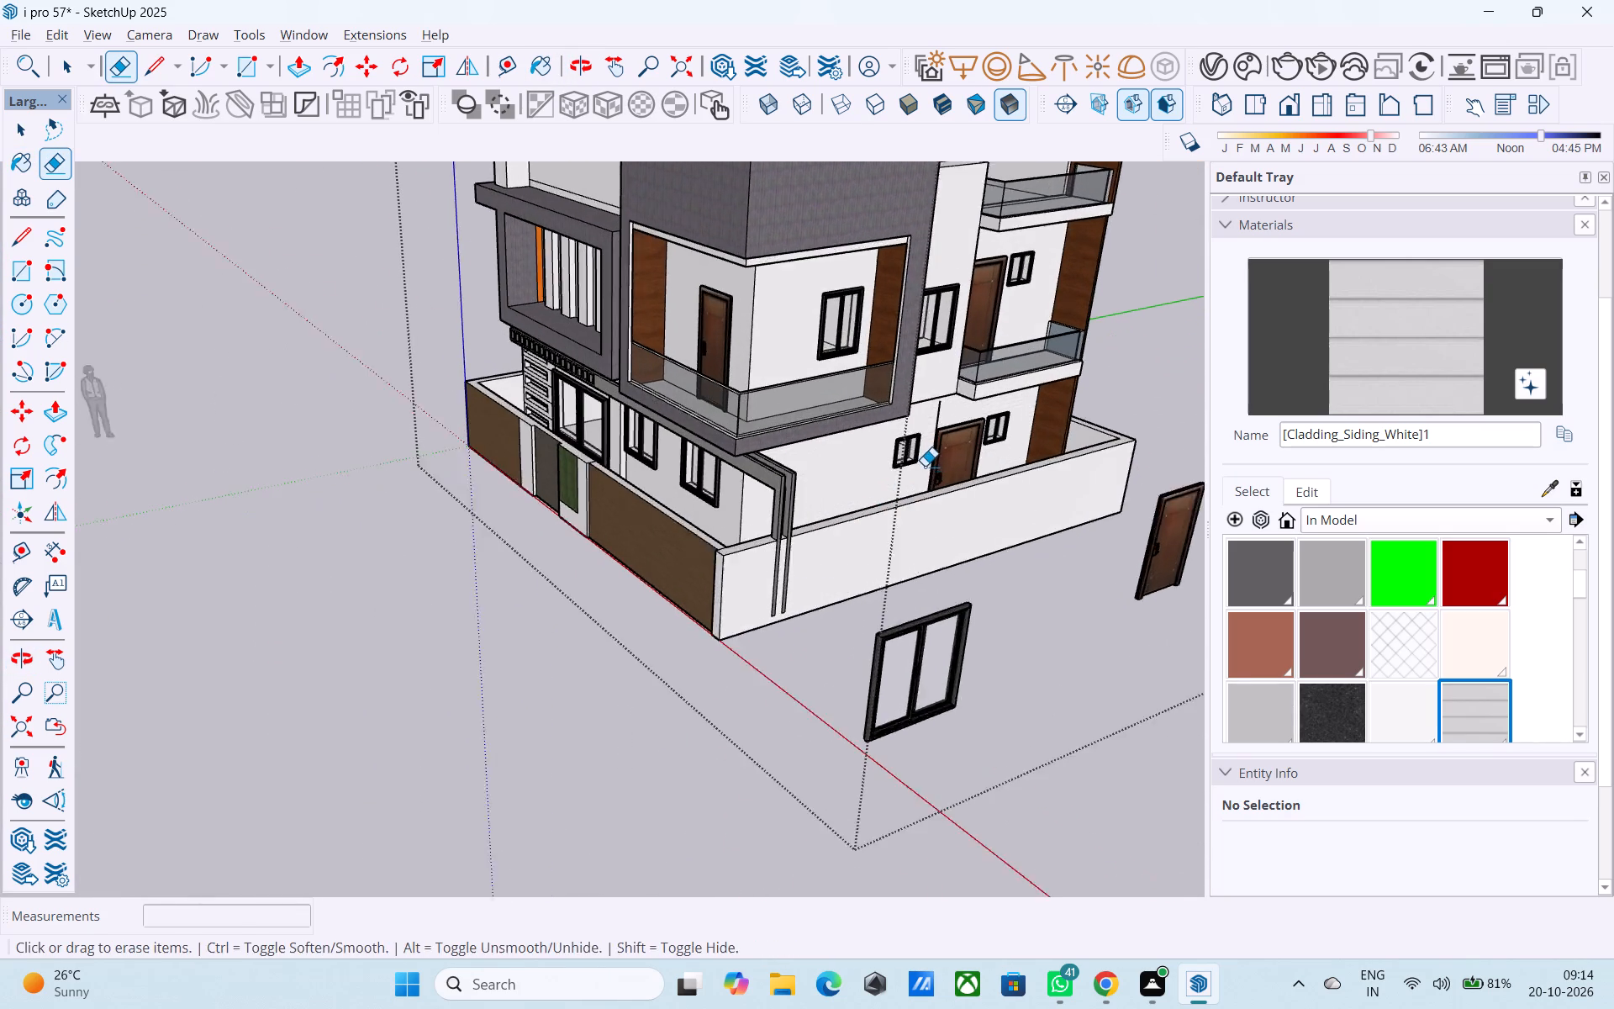
pyautogui.scroll(4, 925, 466)
pyautogui.press('space')
pyautogui.moveTo(925, 465); pyautogui.dragTo(949, 482, button='middle')
pyautogui.scroll(12, 929, 560)
pyautogui.moveTo(915, 475); pyautogui.dragTo(868, 397, button='middle')
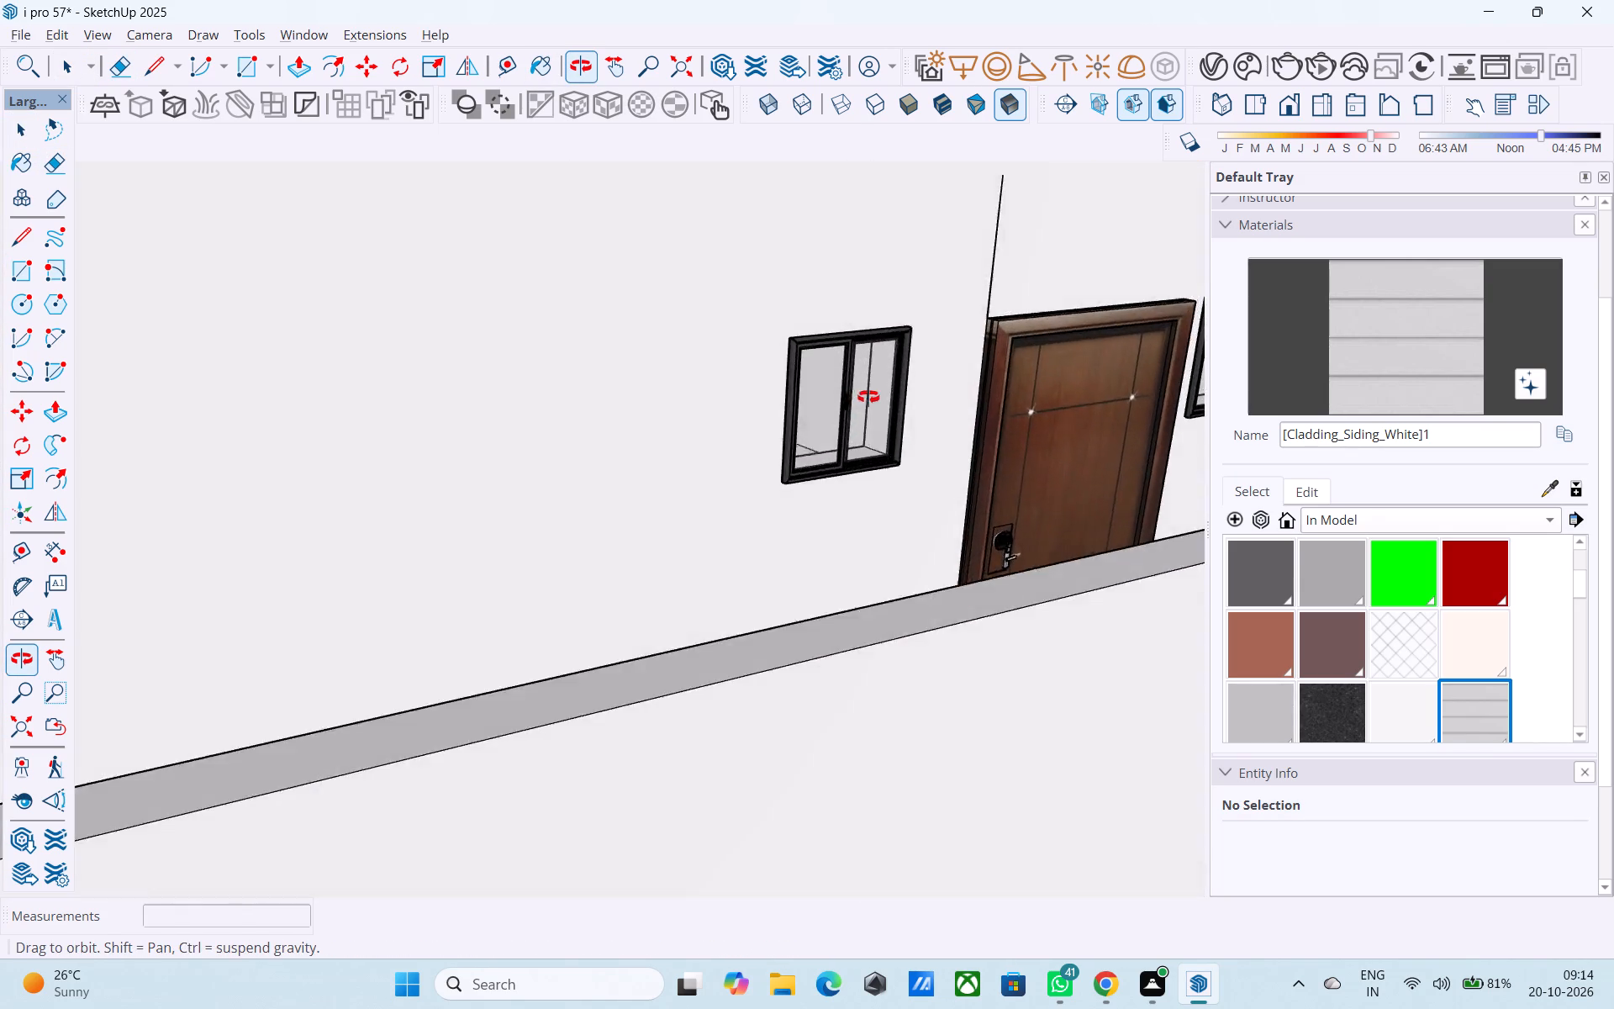
pyautogui.moveTo(868, 397); pyautogui.dragTo(903, 603, button='middle')
pyautogui.scroll(1, 888, 409)
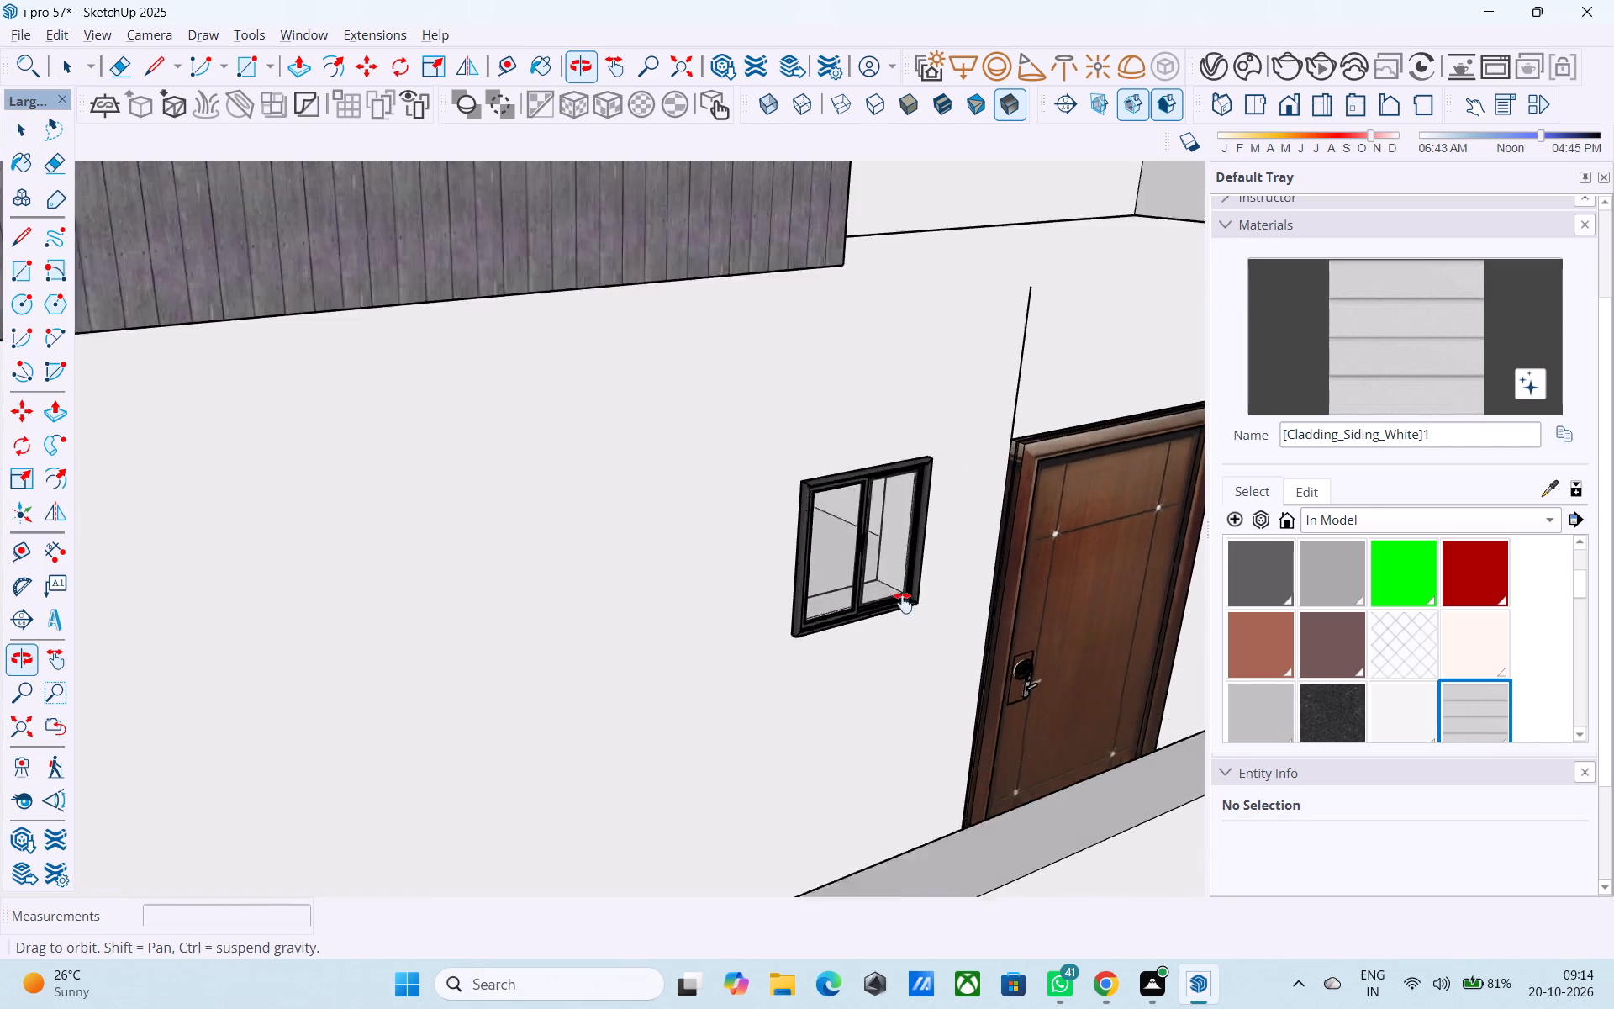
pyautogui.moveTo(903, 603); pyautogui.dragTo(867, 461, button='middle')
pyautogui.scroll(6, 972, 558)
pyautogui.press('l')
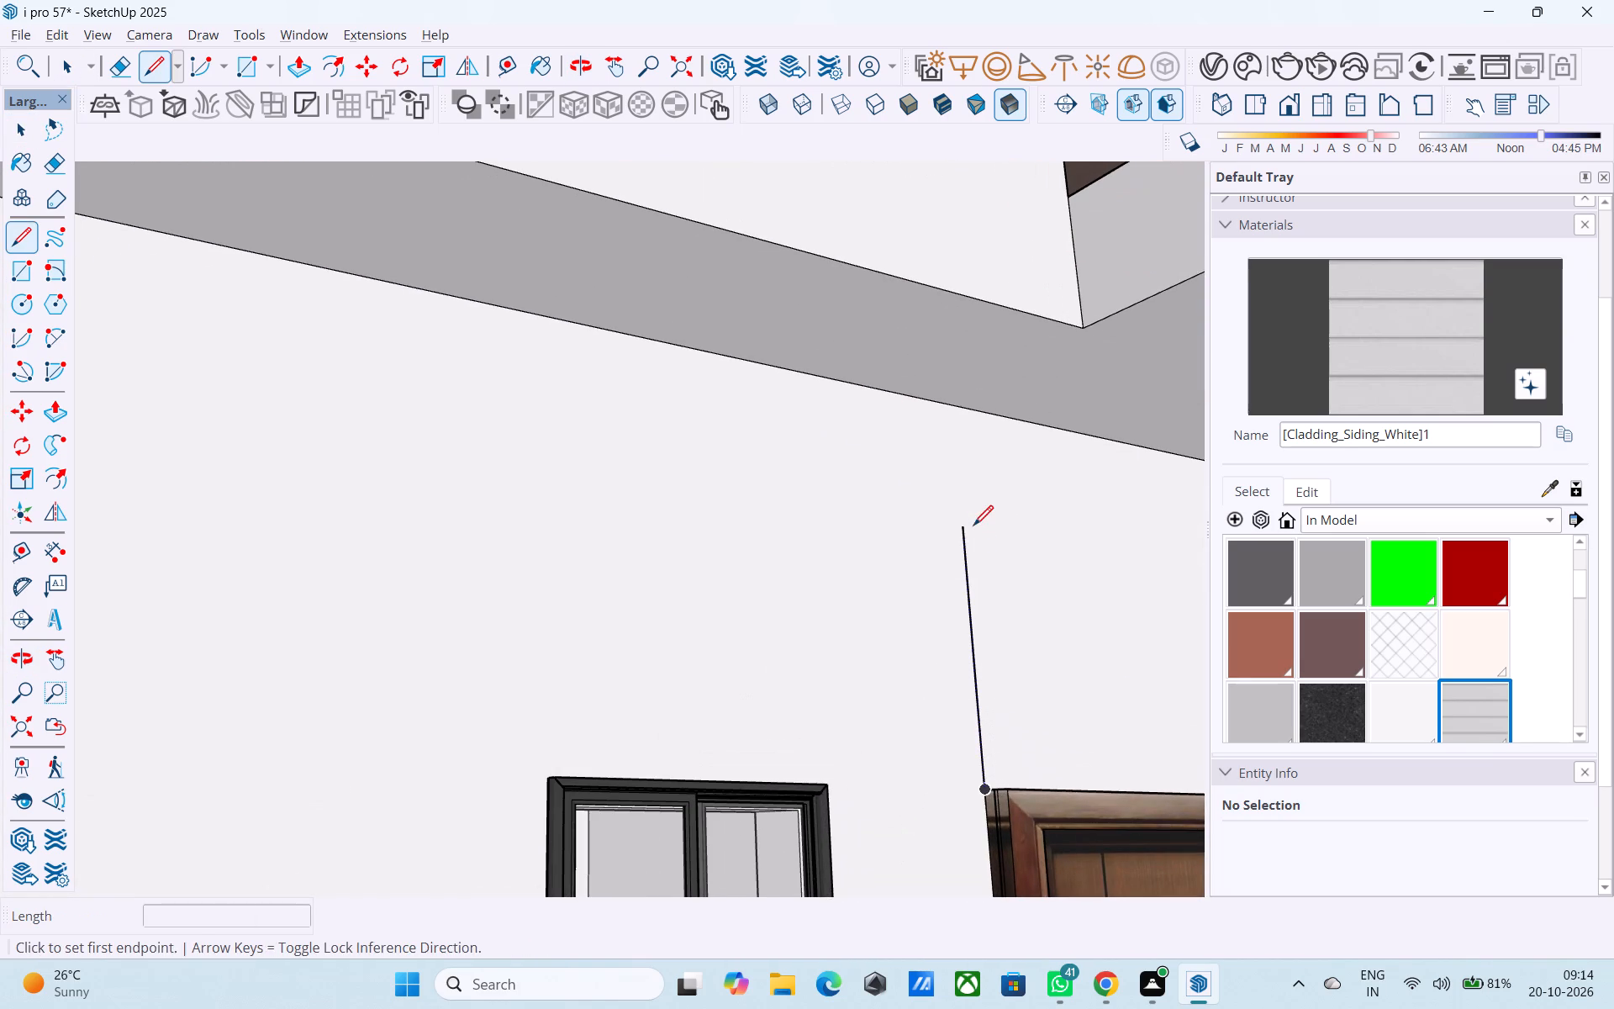
pyautogui.click(966, 530)
pyautogui.click(964, 395)
pyautogui.scroll(-2, 962, 391)
pyautogui.scroll(1, 962, 391)
pyautogui.scroll(-2, 962, 391)
pyautogui.scroll(1, 962, 391)
pyautogui.scroll(-2, 962, 391)
pyautogui.press('space')
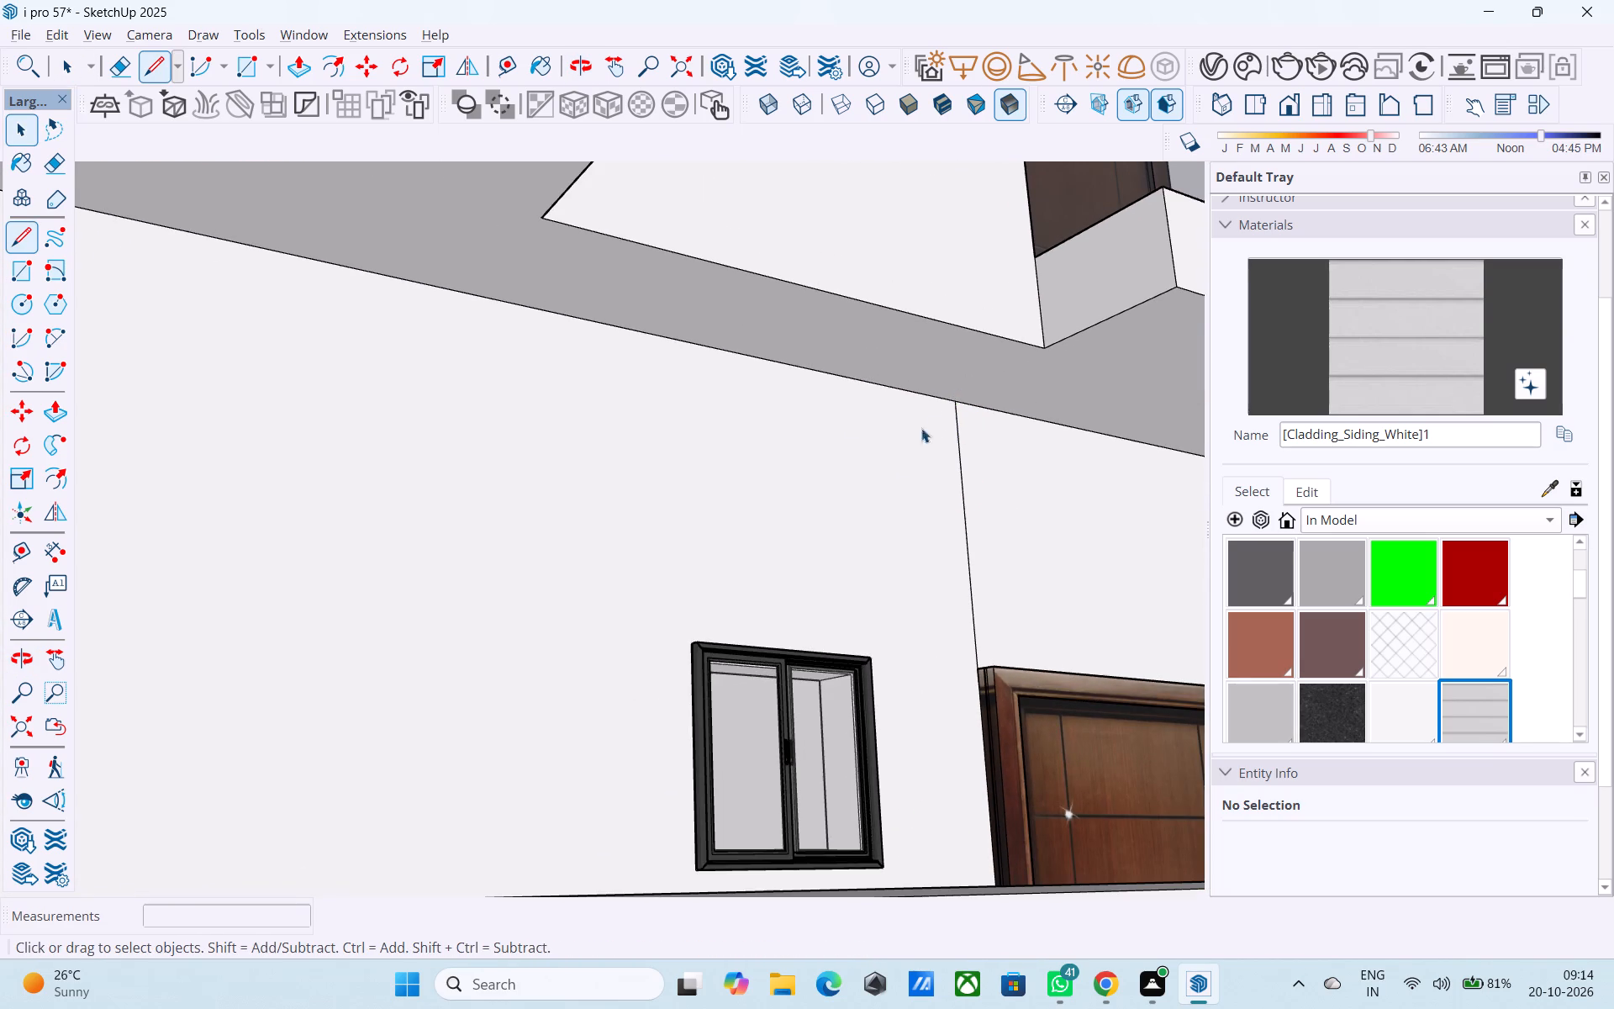
# Paint the ground-floor side wall on the door's handle side and the upper wall around the side window with [Cladding_Siding_White]1.
pyautogui.click(908, 437)
pyautogui.scroll(-7, 904, 441)
pyautogui.moveTo(896, 510); pyautogui.dragTo(860, 659, button='middle')
pyautogui.scroll(-4, 865, 662)
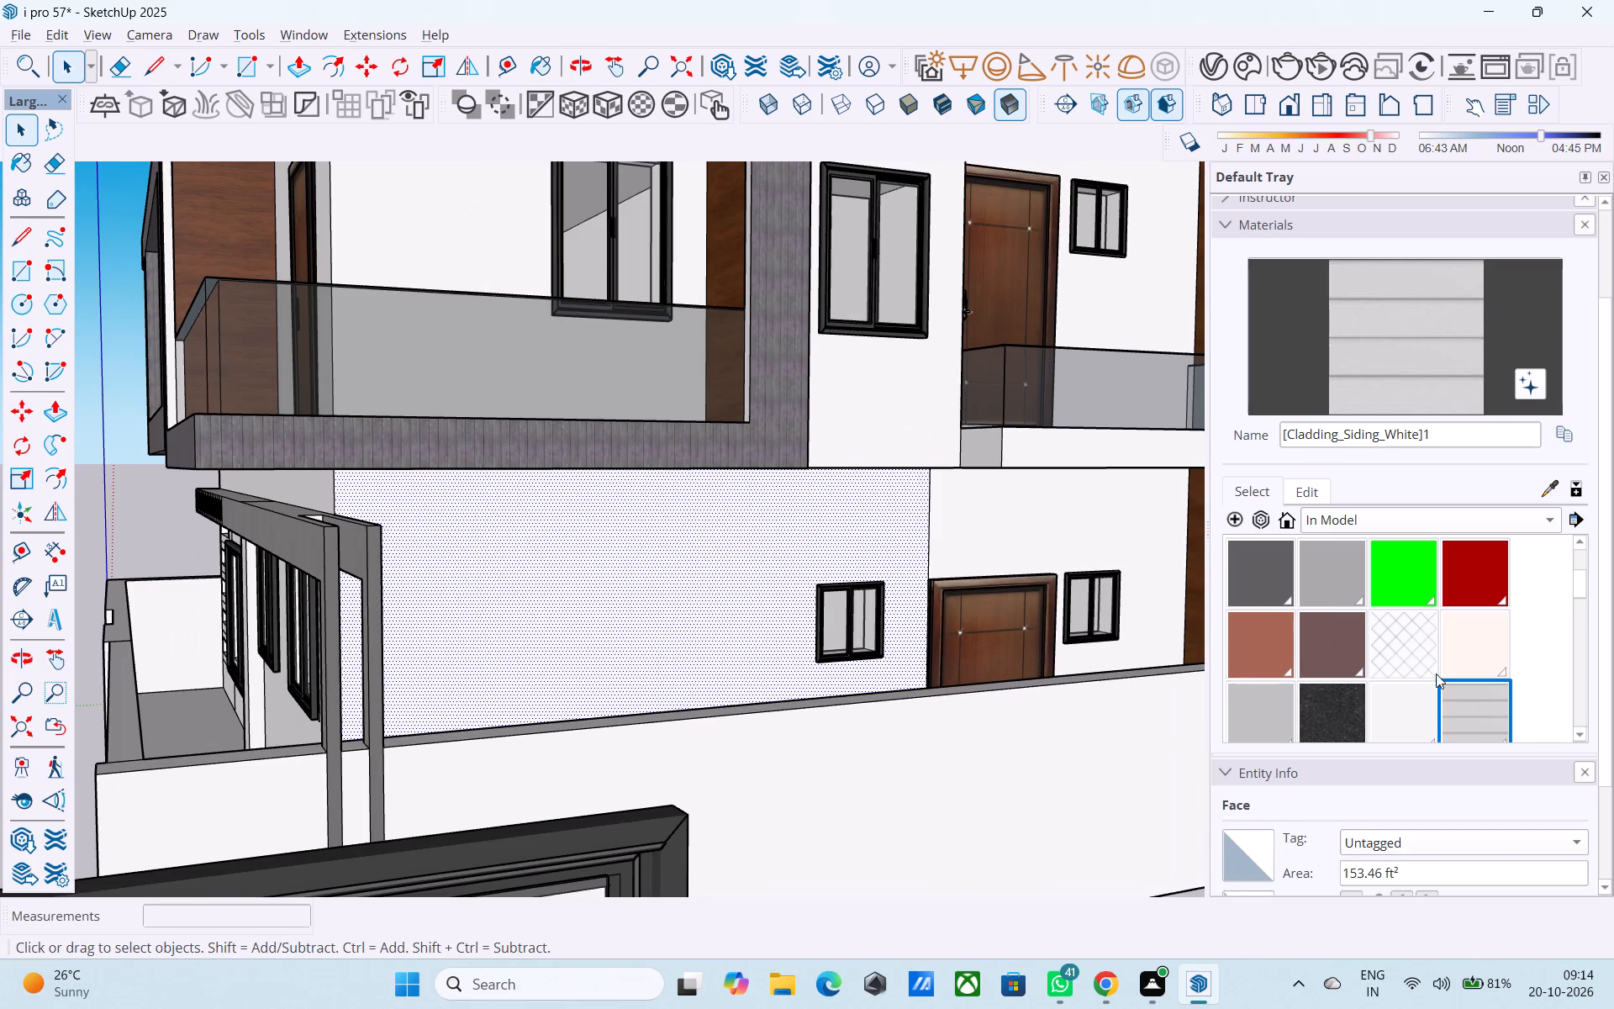
pyautogui.click(1454, 721)
pyautogui.click(672, 606)
pyautogui.click(864, 441)
pyautogui.moveTo(865, 441); pyautogui.dragTo(803, 485, button='middle')
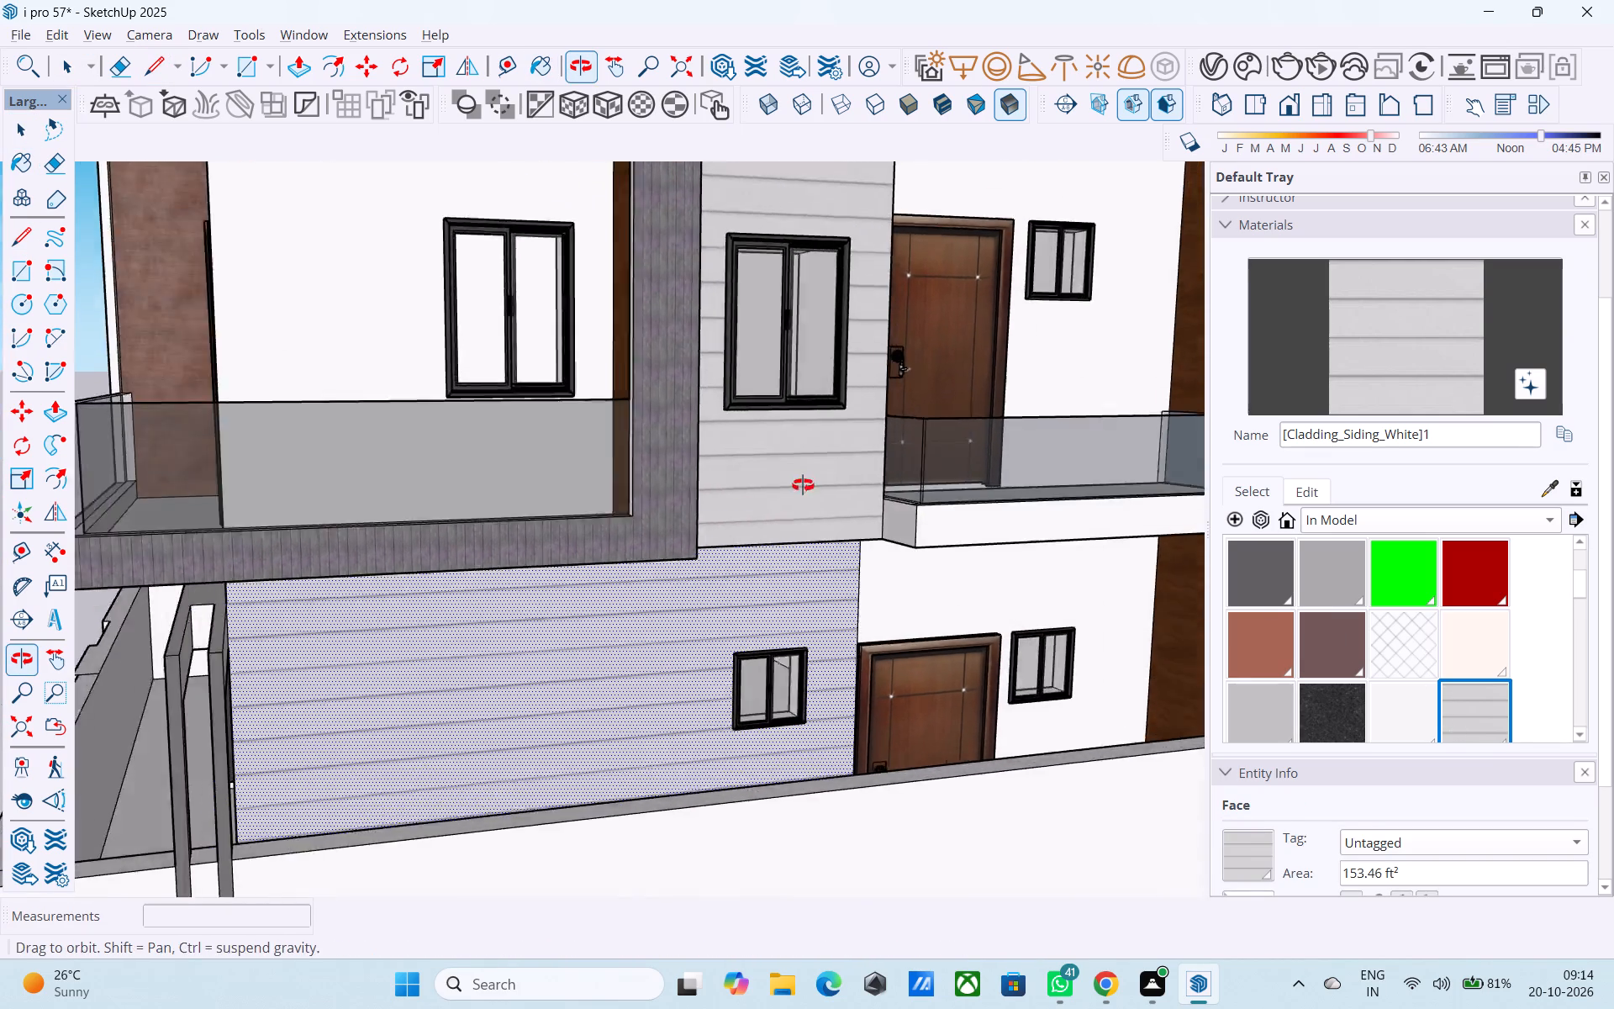
pyautogui.moveTo(803, 485); pyautogui.dragTo(769, 505, button='middle')
pyautogui.scroll(-6, 762, 520)
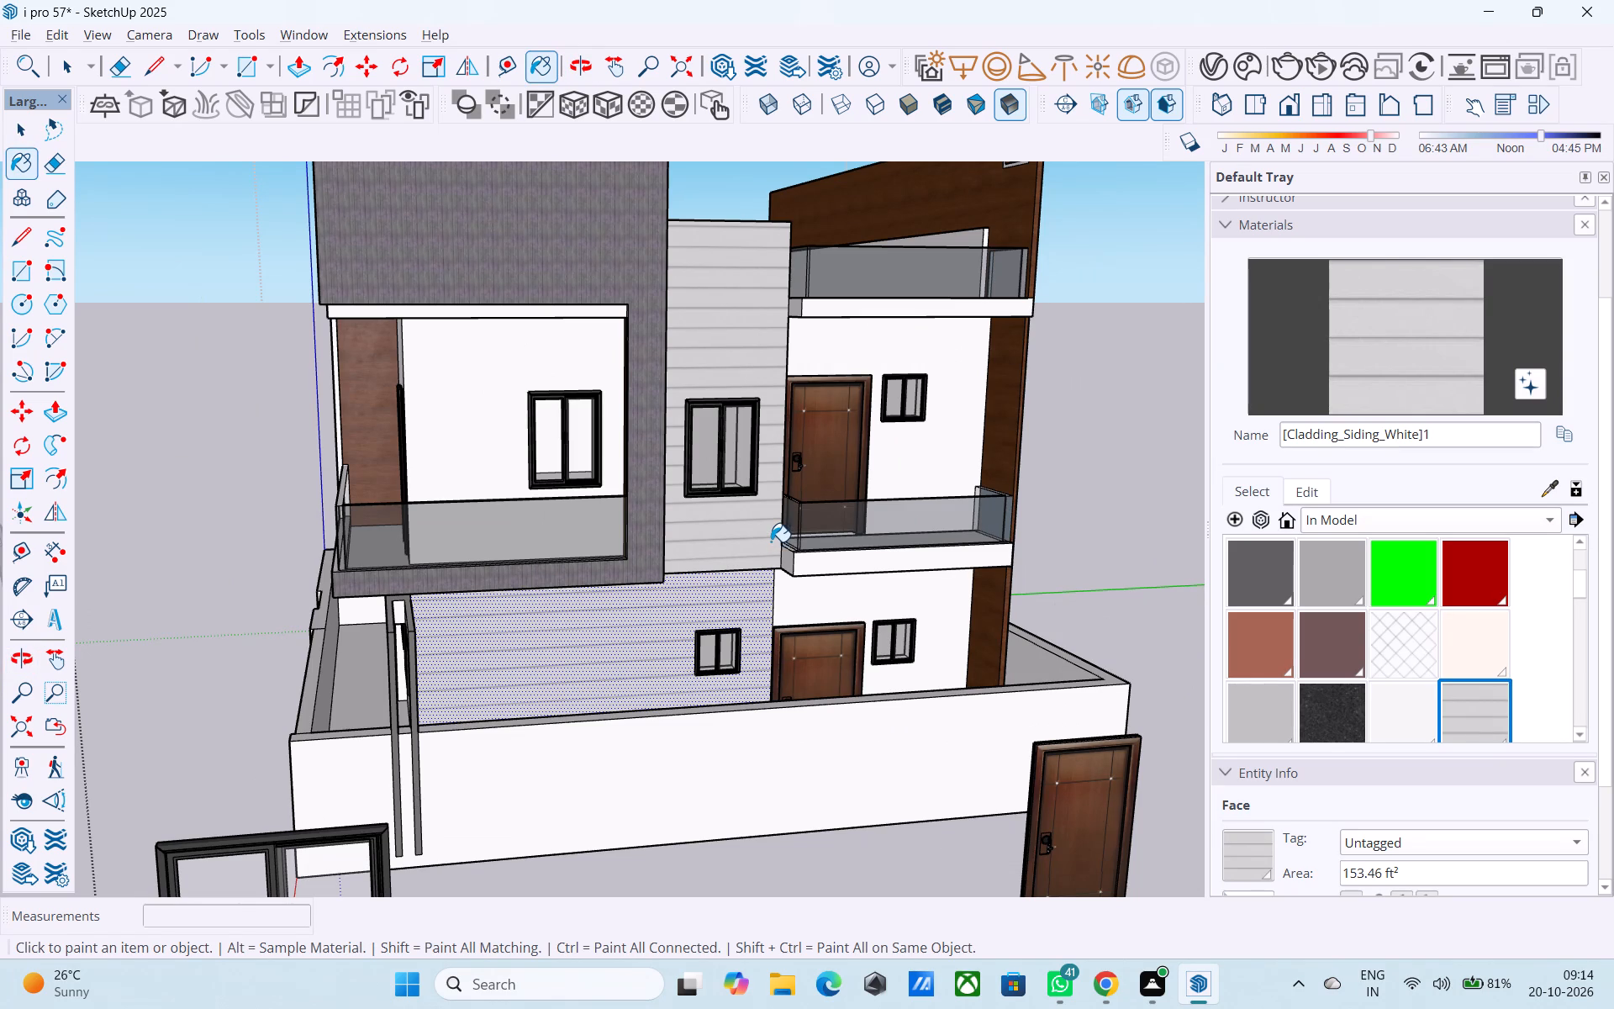
pyautogui.moveTo(771, 541); pyautogui.dragTo(772, 561, button='middle')
pyautogui.scroll(-5, 777, 552)
pyautogui.moveTo(777, 552); pyautogui.dragTo(1001, 515, button='middle')
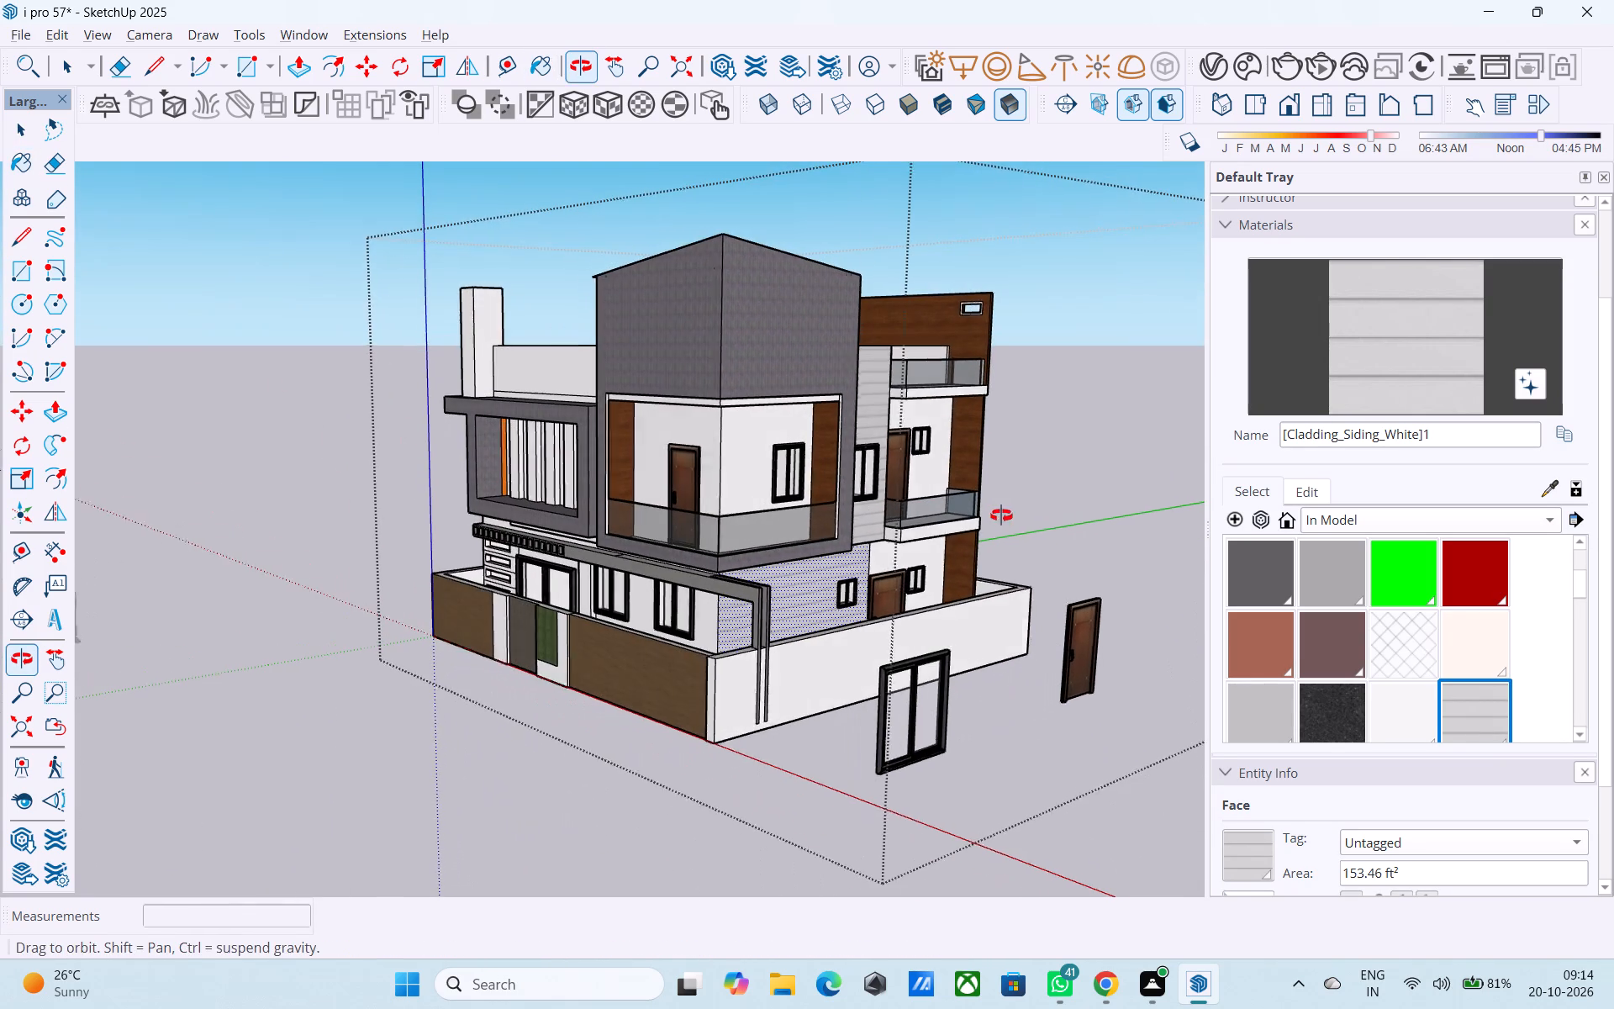
pyautogui.moveTo(1001, 515); pyautogui.dragTo(1005, 517, button='middle')
pyautogui.scroll(-2, 910, 517)
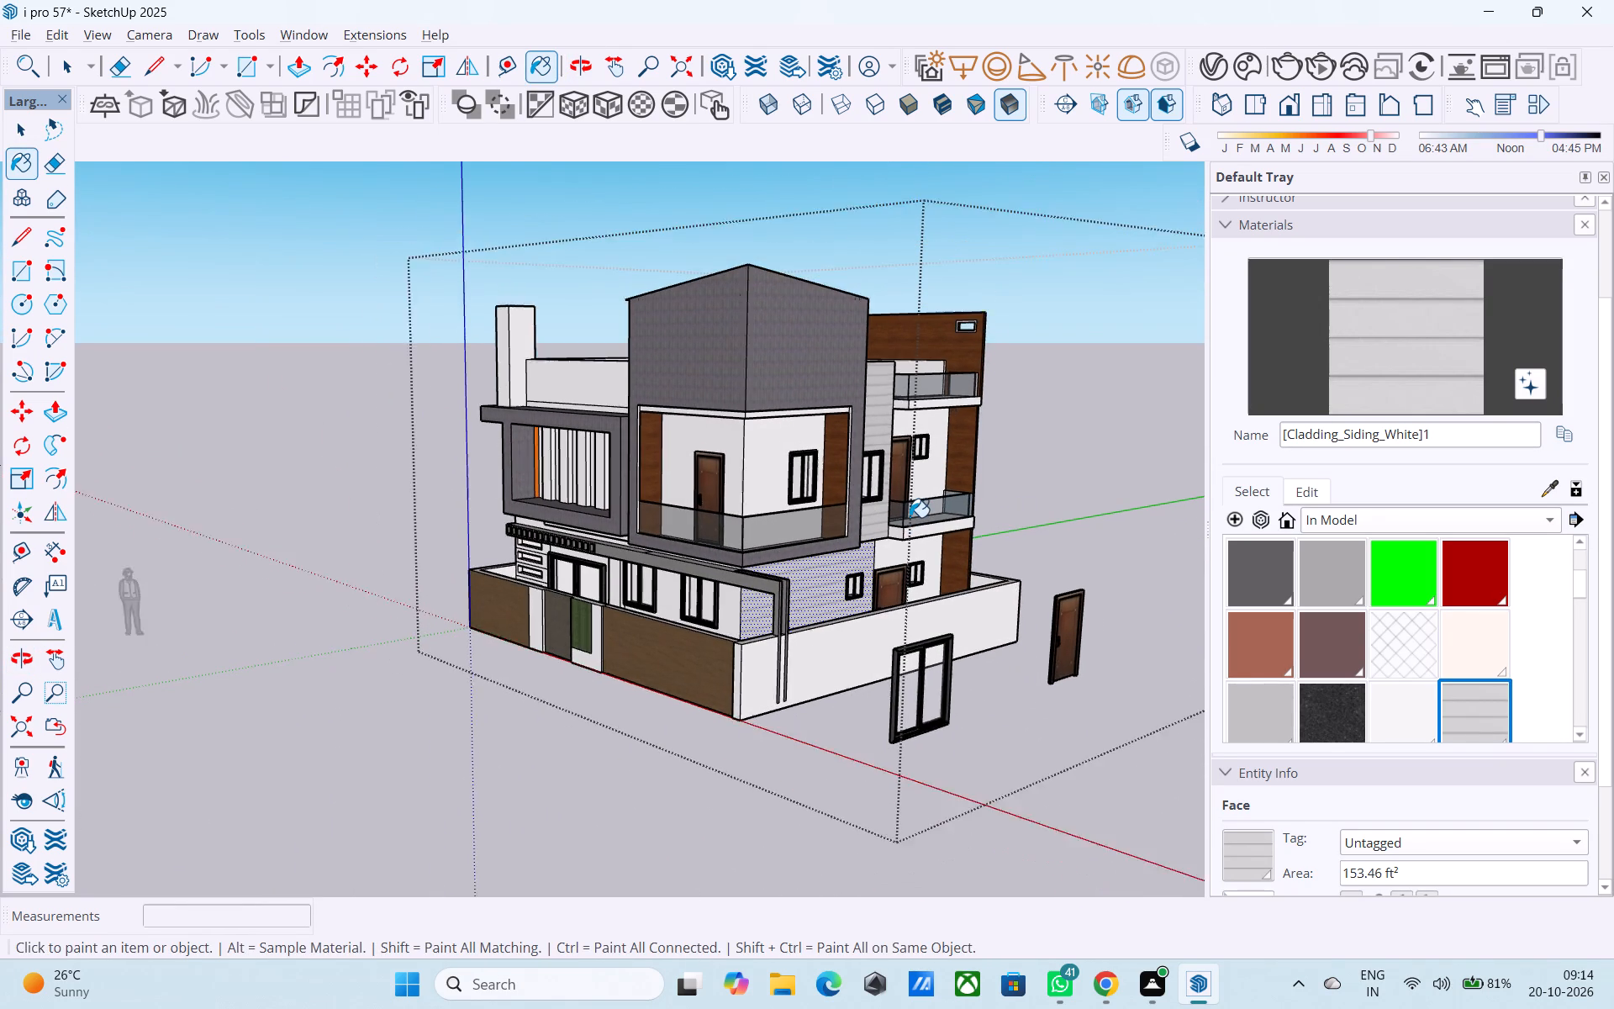
# Paint the side walls around the ground-floor and first-floor side doors with the in-model Seashell material.
pyautogui.press('space')
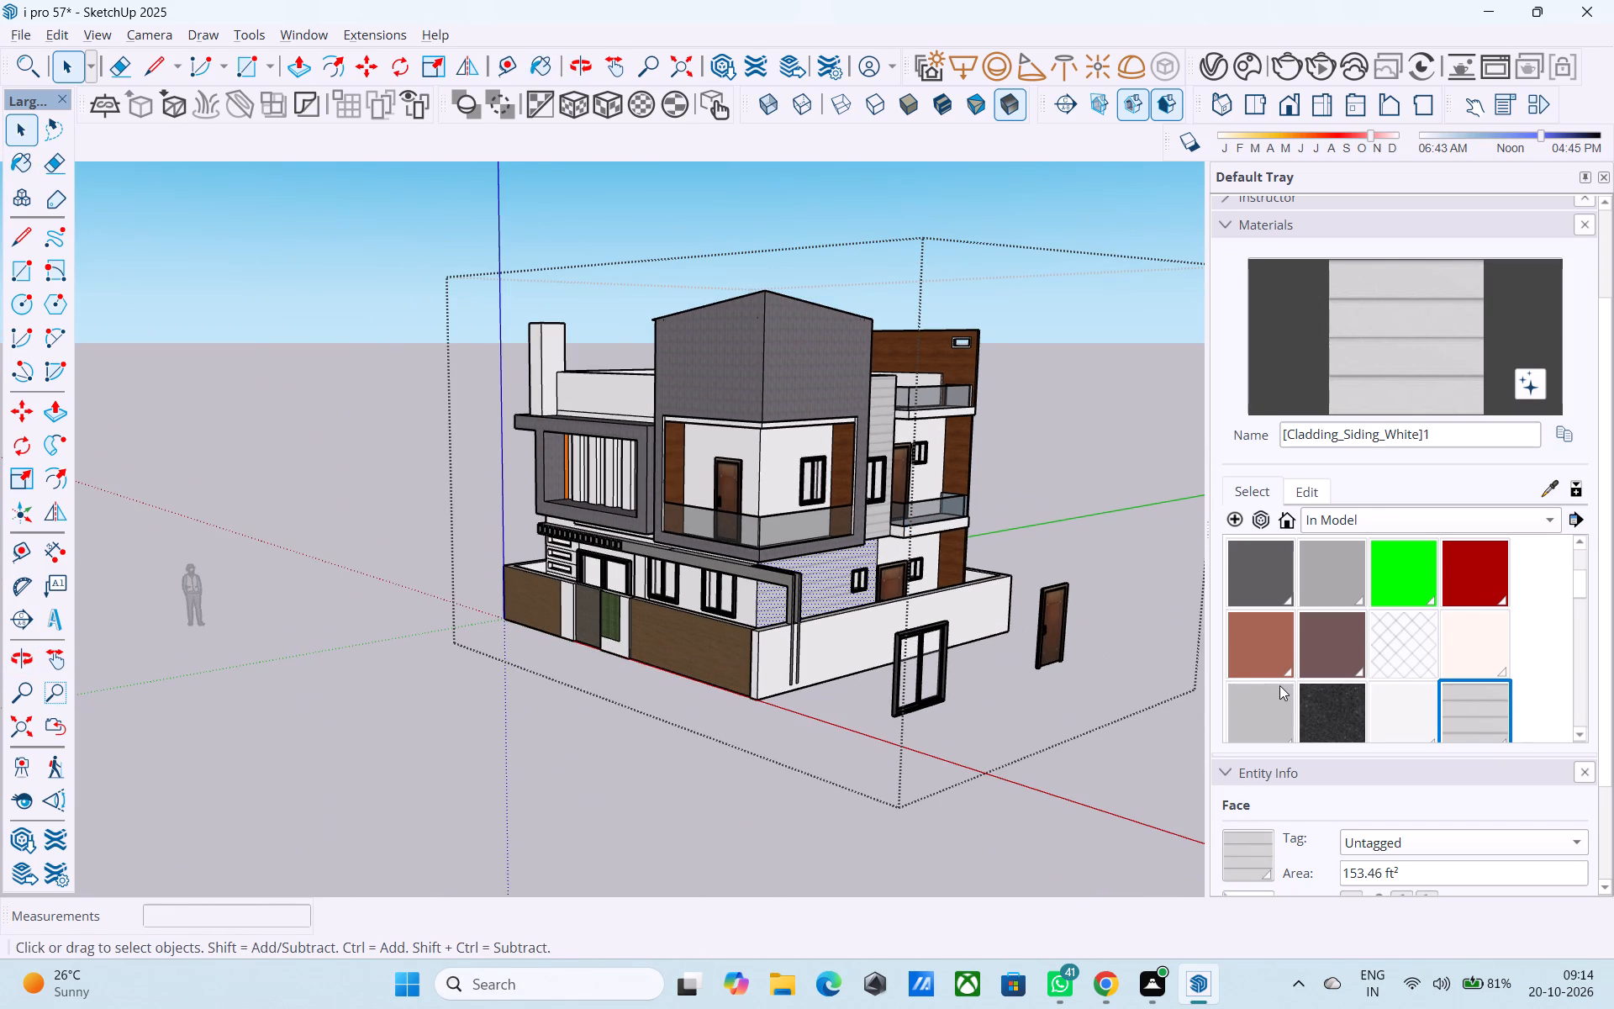
pyautogui.click(1469, 644)
pyautogui.scroll(5, 1084, 524)
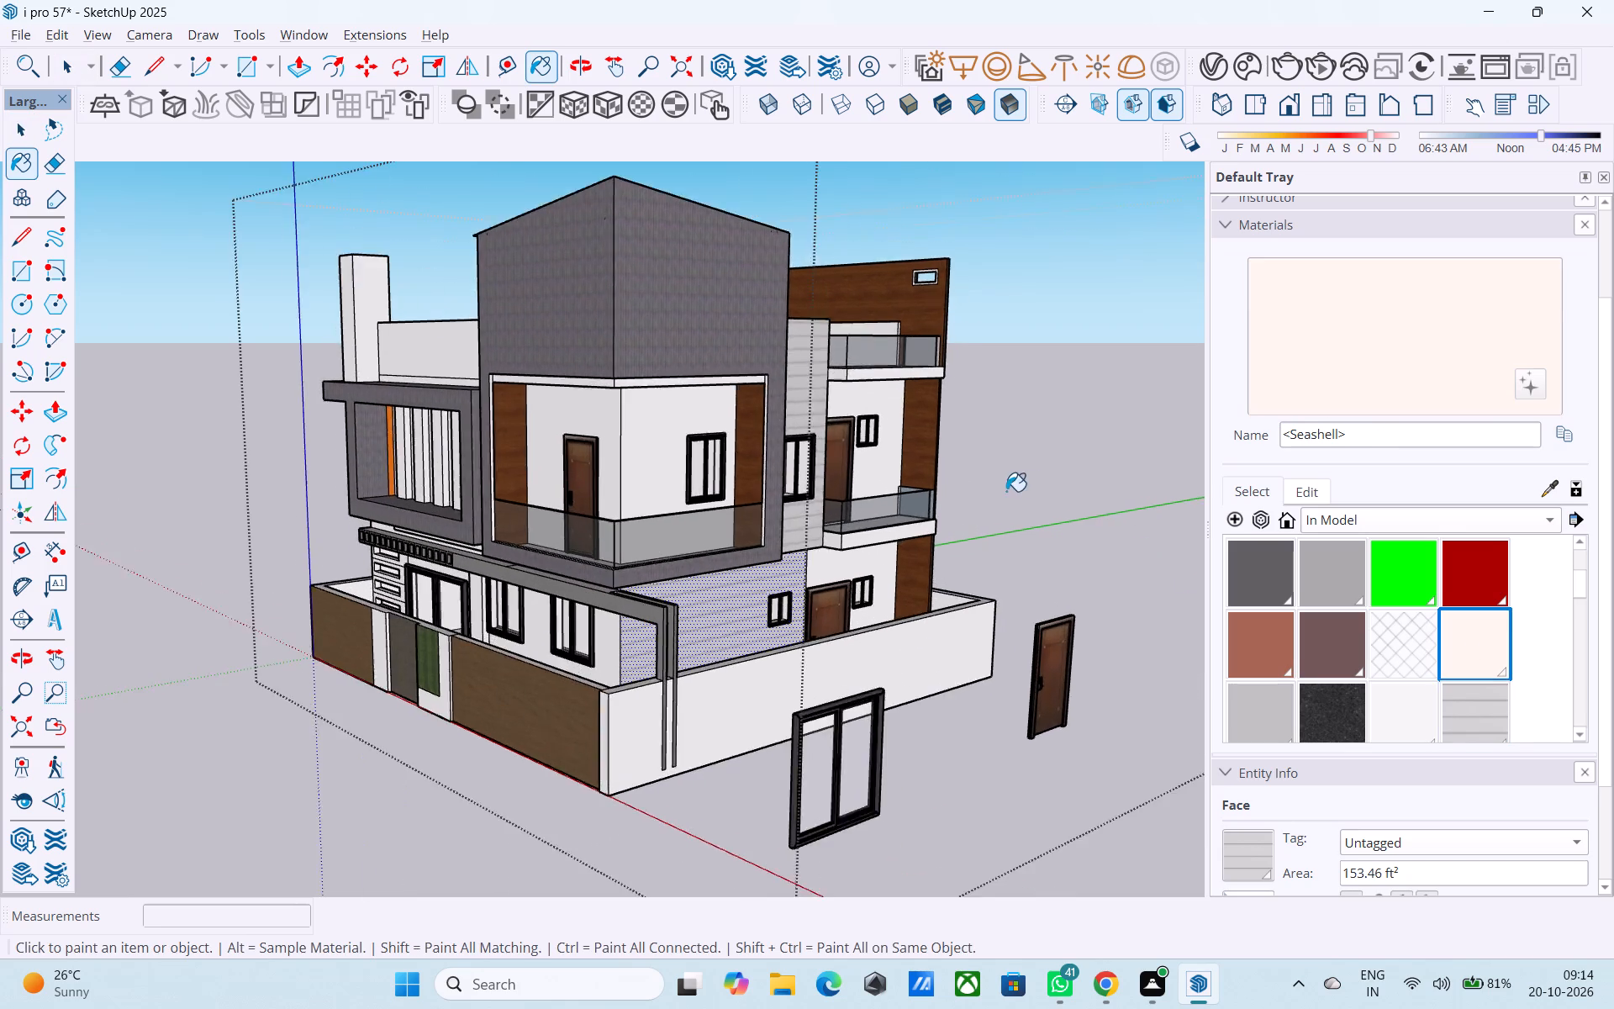
pyautogui.moveTo(934, 506); pyautogui.dragTo(716, 542, button='middle')
pyautogui.scroll(5, 732, 502)
pyautogui.click(797, 479)
pyautogui.scroll(-5, 795, 502)
pyautogui.moveTo(804, 535); pyautogui.dragTo(837, 483, button='middle')
pyautogui.scroll(5, 842, 537)
pyautogui.click(815, 570)
pyautogui.scroll(-5, 873, 559)
pyautogui.moveTo(883, 572); pyautogui.dragTo(1037, 560, button='middle')
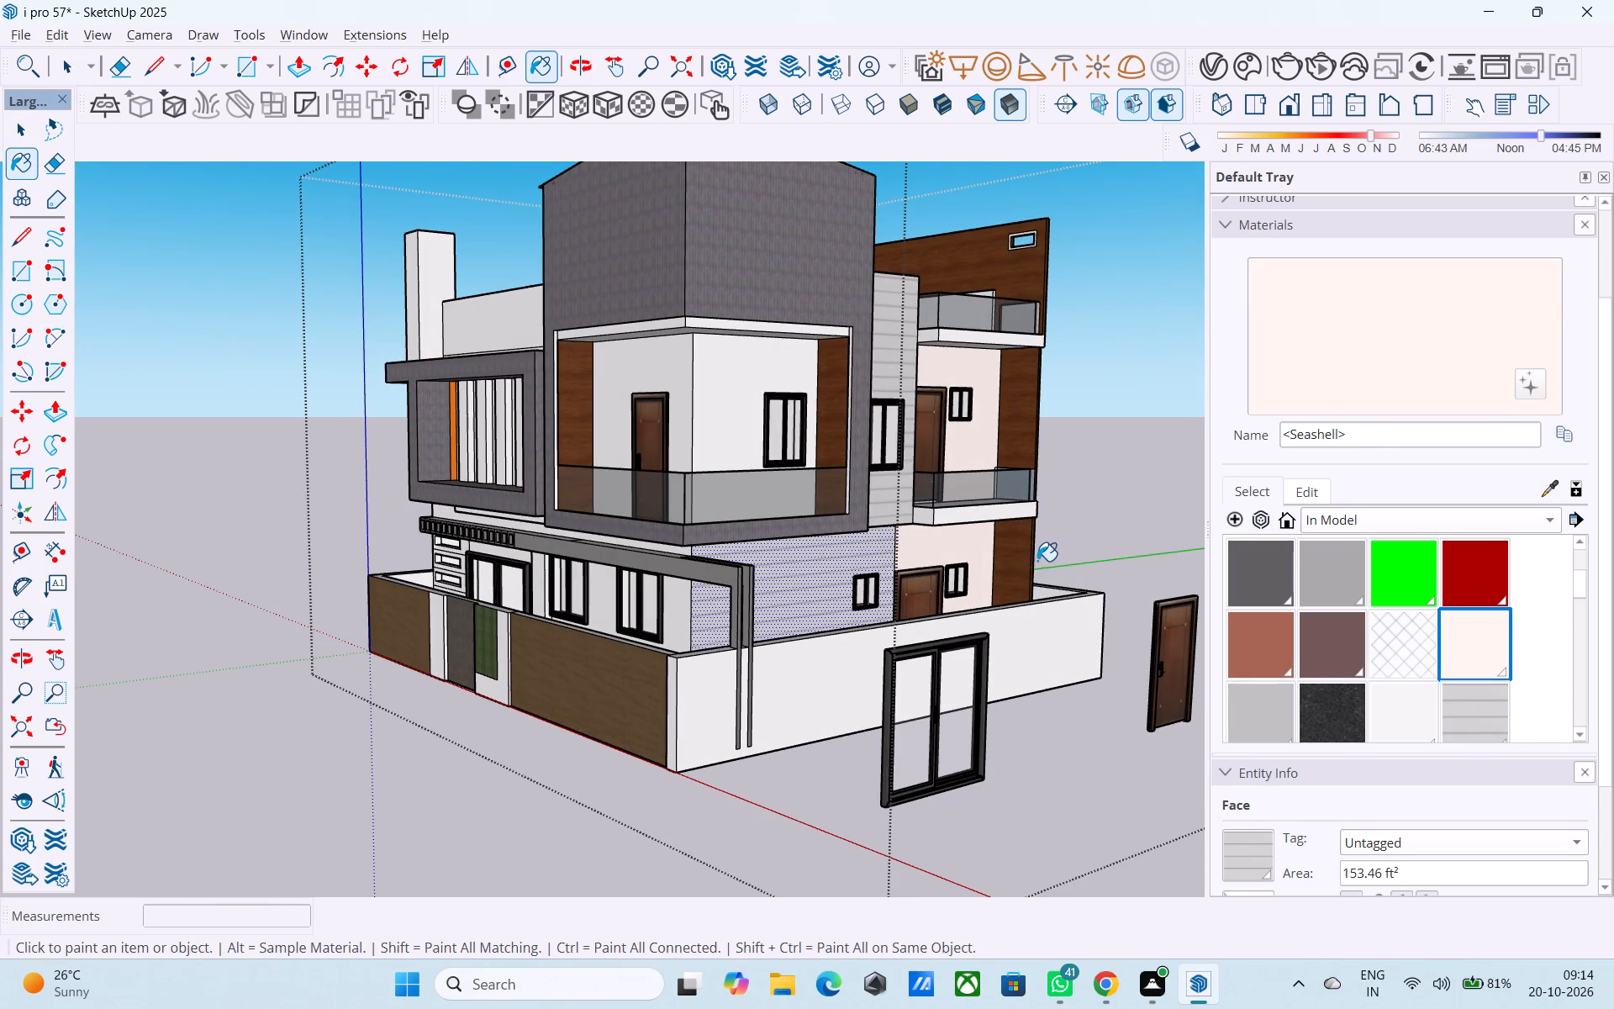
# Paint the vertical fins in the first-floor framed front recess with the Seashell material.
pyautogui.moveTo(570, 521); pyautogui.dragTo(624, 518, button='middle')
pyautogui.scroll(7, 474, 450)
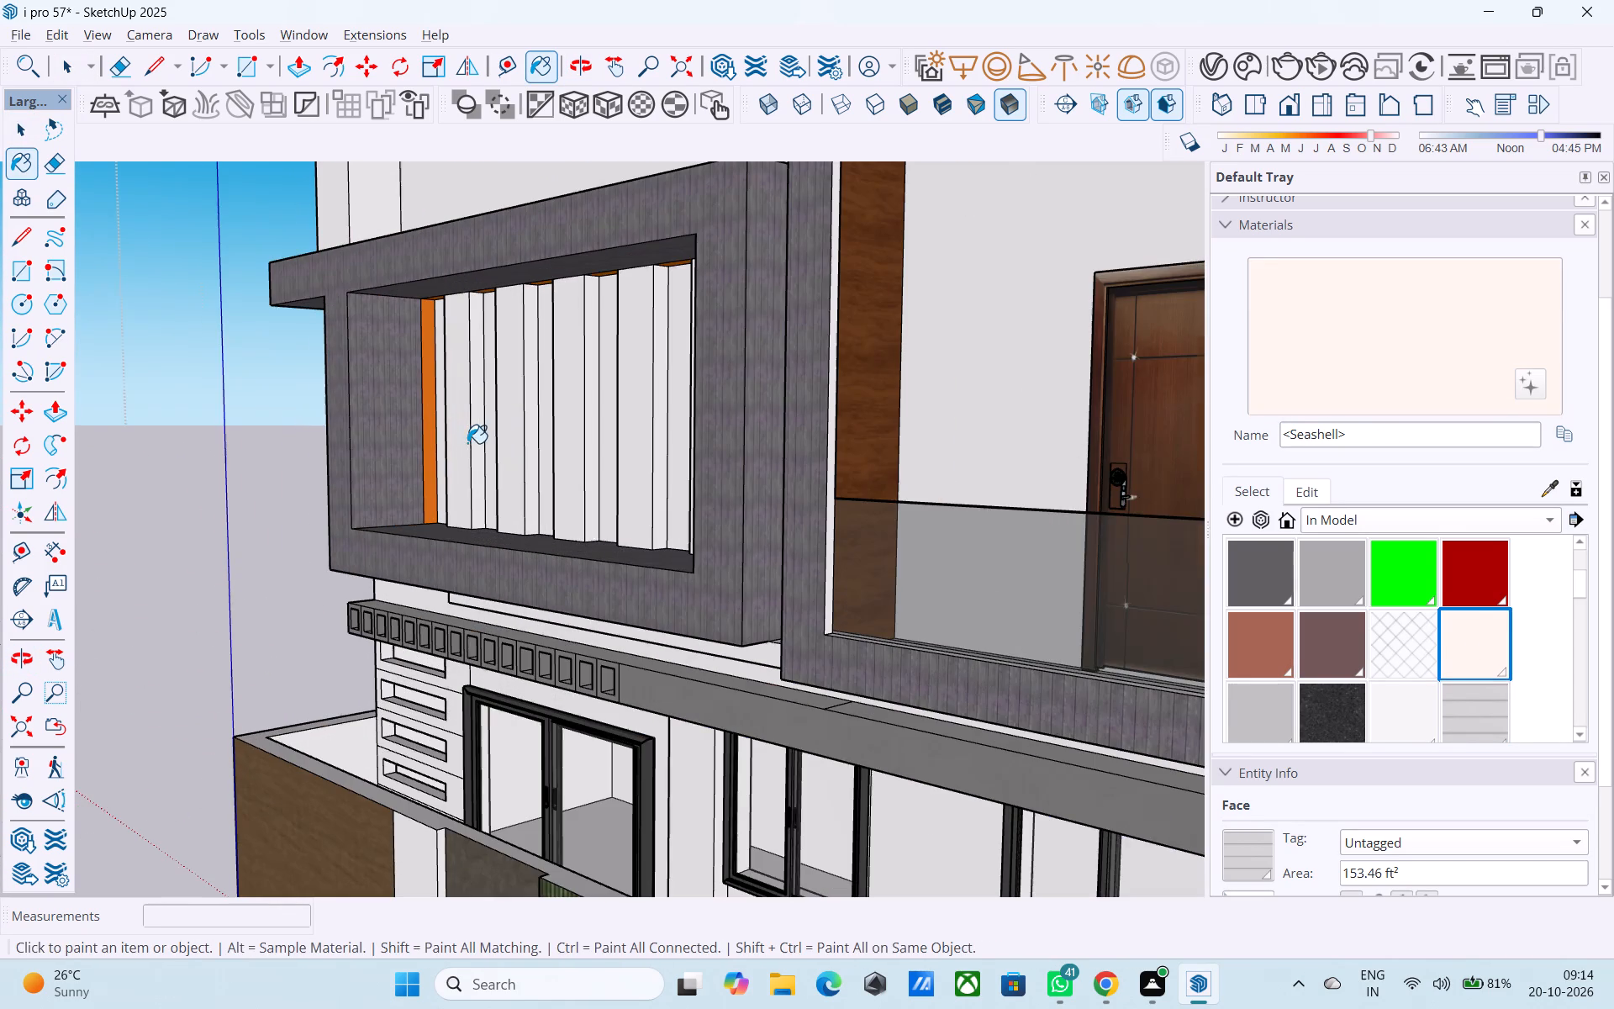
pyautogui.scroll(1, 467, 443)
pyautogui.click(467, 441)
pyautogui.click(473, 442)
pyautogui.click(506, 429)
pyautogui.click(529, 418)
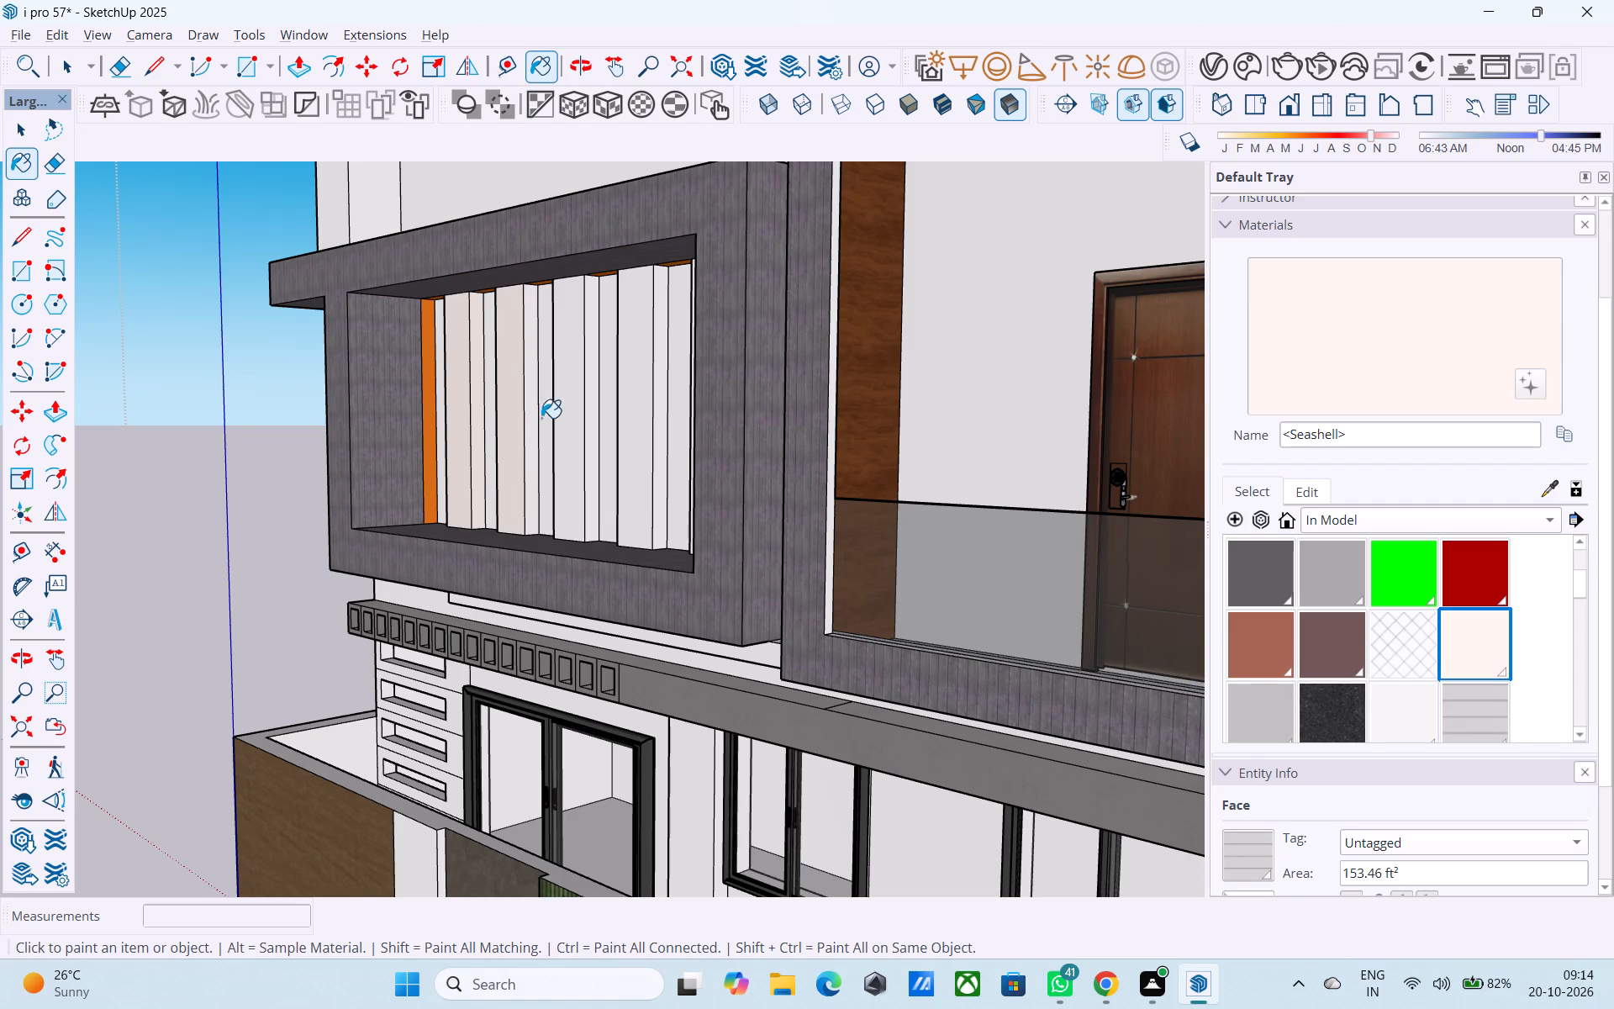
pyautogui.click(551, 415)
pyautogui.click(590, 394)
pyautogui.click(608, 400)
pyautogui.click(575, 391)
pyautogui.click(623, 415)
pyautogui.click(674, 428)
pyautogui.click(661, 420)
pyautogui.scroll(-9, 656, 415)
pyautogui.moveTo(636, 461); pyautogui.dragTo(729, 498, button='middle')
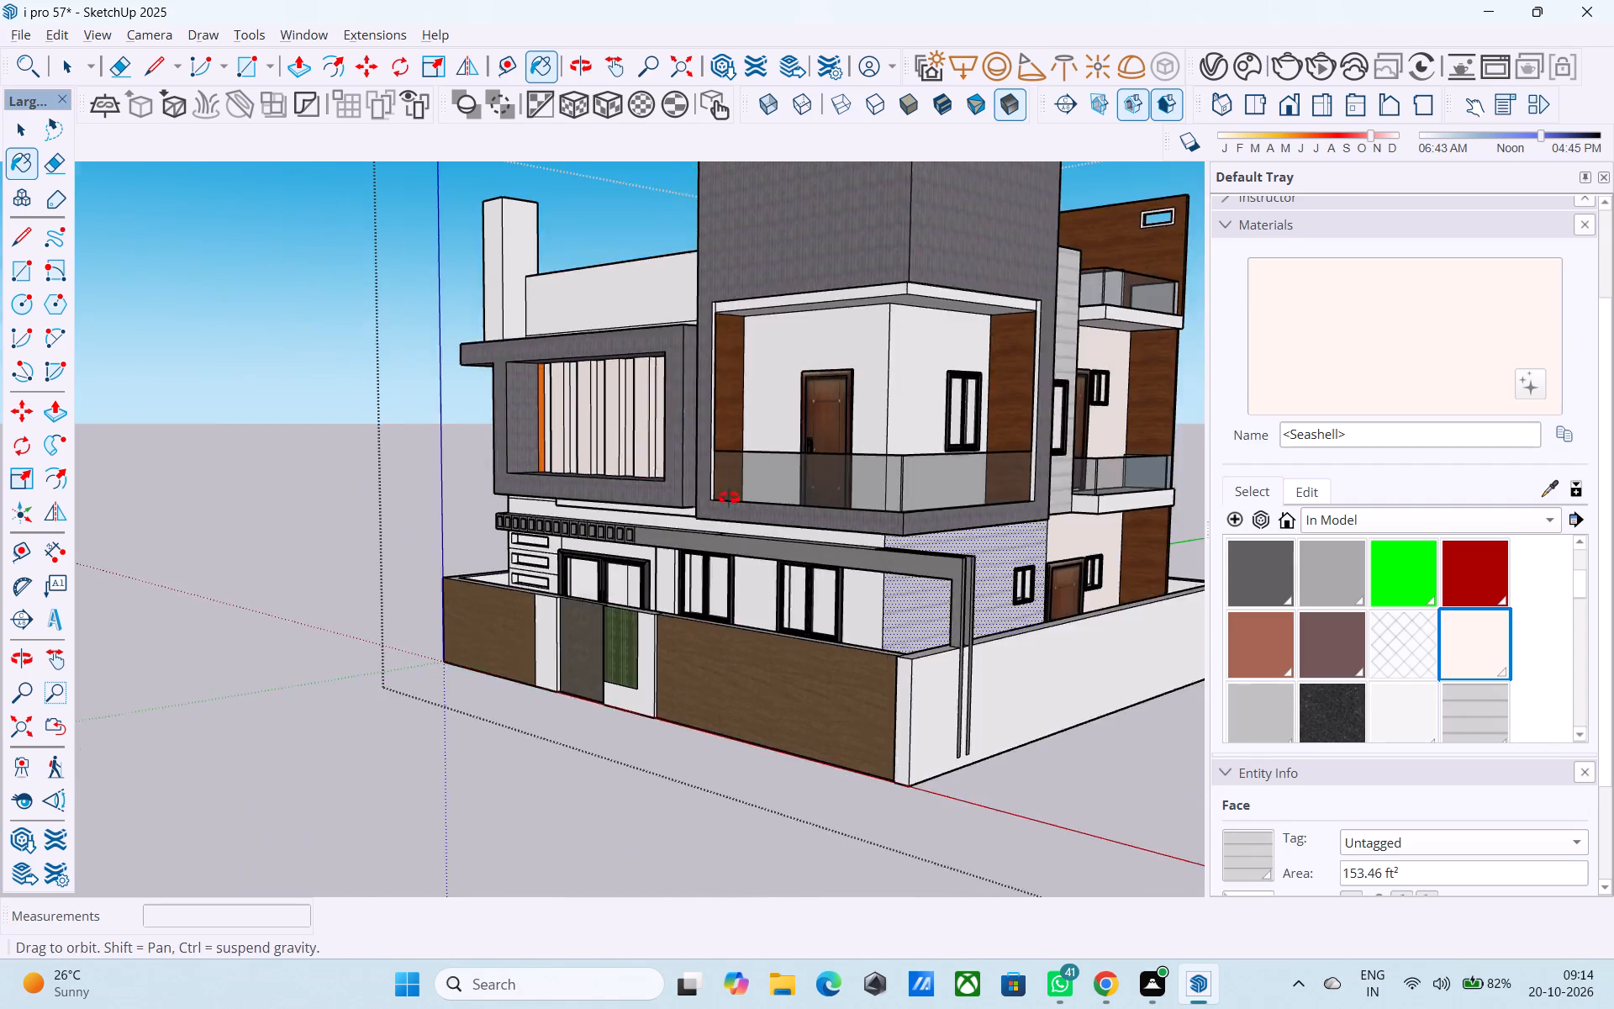
# Paint the wall strips between the fins and the fins' remaining side faces in the framed recess with Seashell.
pyautogui.moveTo(729, 498); pyautogui.dragTo(1212, 570, button='middle')
pyautogui.scroll(11, 1005, 516)
pyautogui.click(889, 385)
pyautogui.scroll(6, 899, 372)
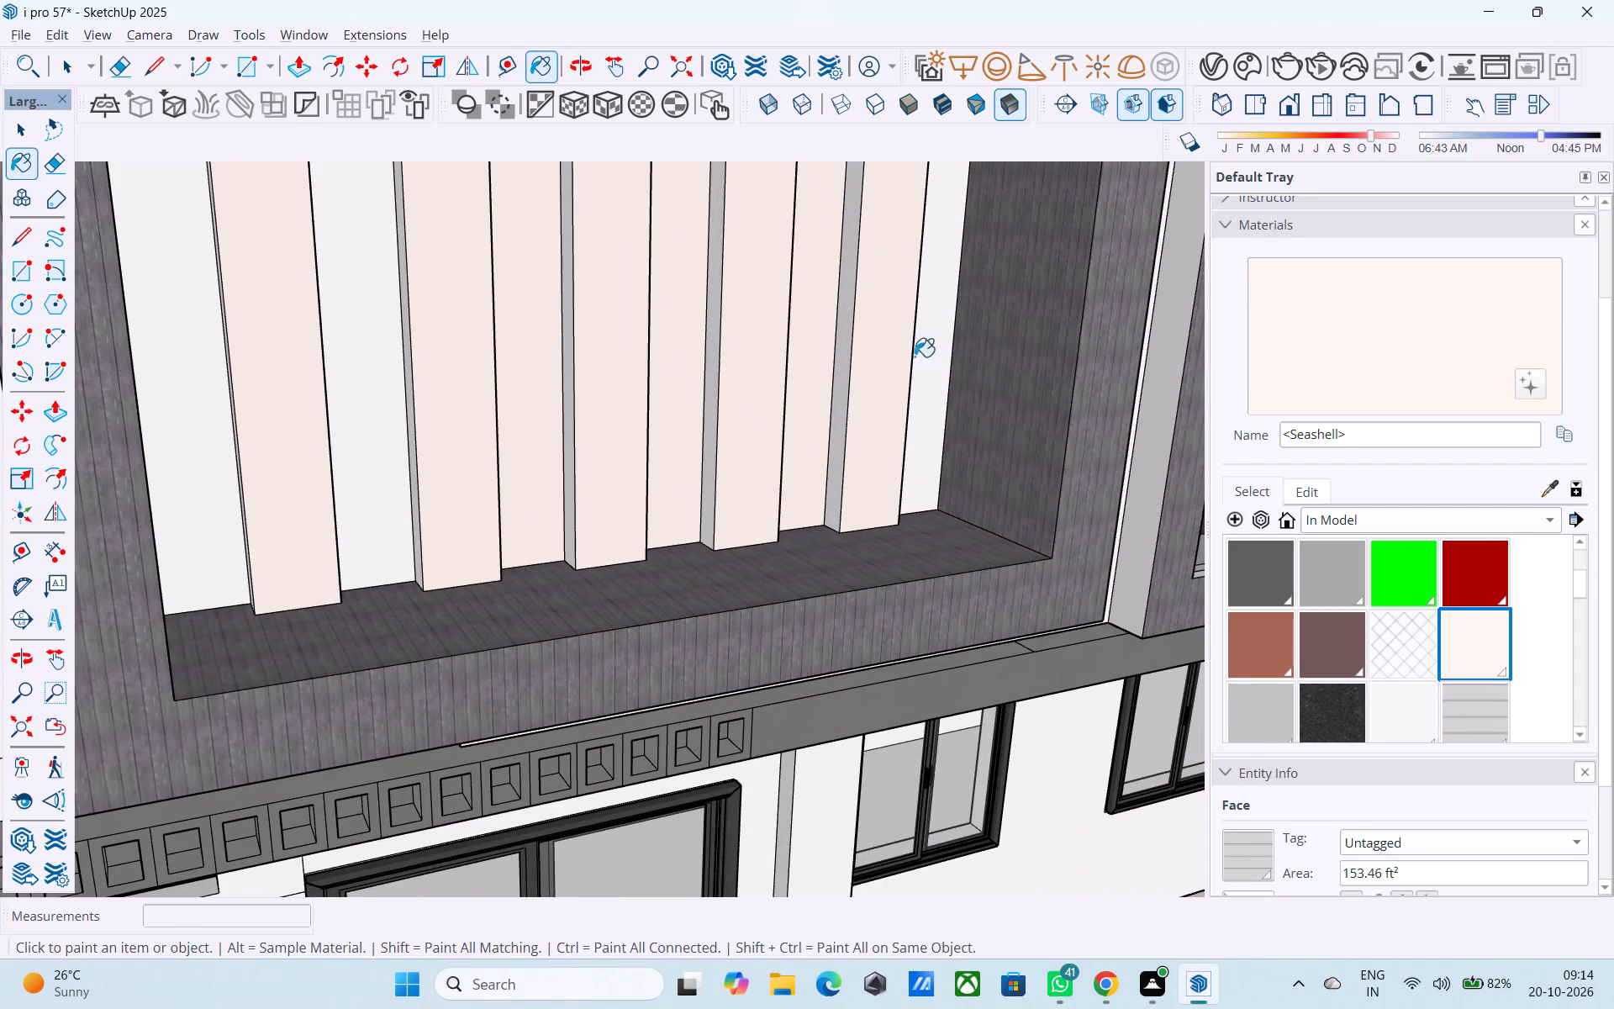
pyautogui.click(934, 358)
pyautogui.click(841, 366)
pyautogui.click(711, 371)
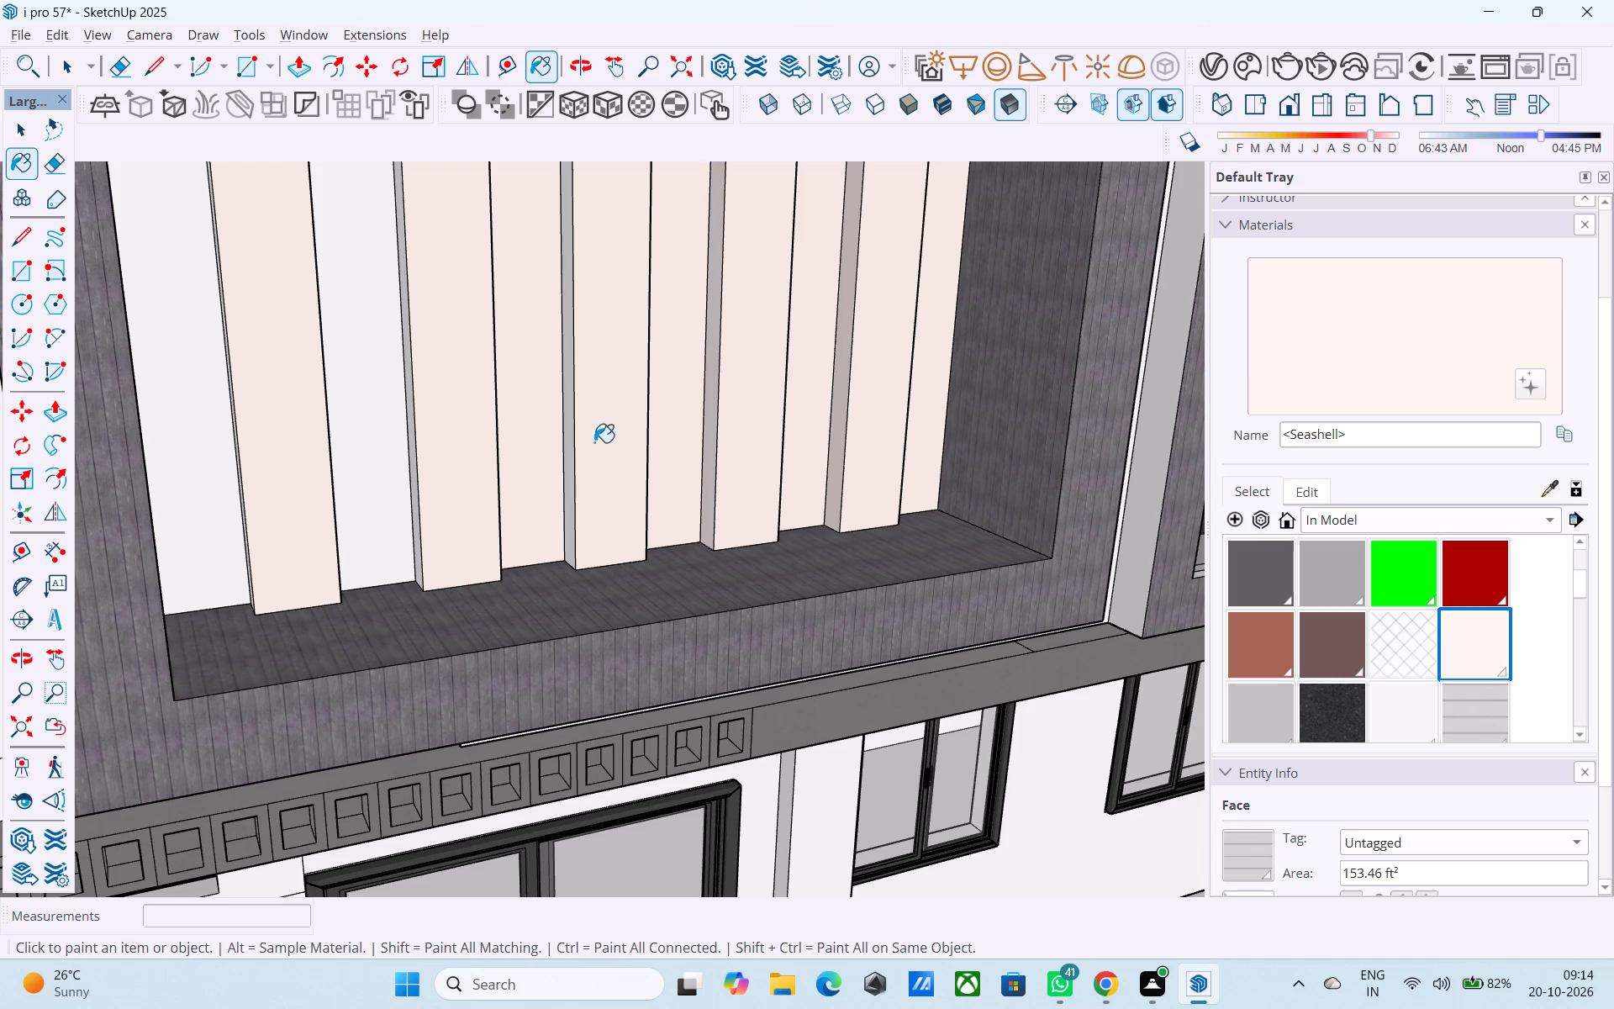
pyautogui.click(561, 418)
pyautogui.click(566, 419)
pyautogui.scroll(-4, 514, 446)
pyautogui.moveTo(520, 451); pyautogui.dragTo(646, 452, button='middle')
pyautogui.scroll(3, 503, 478)
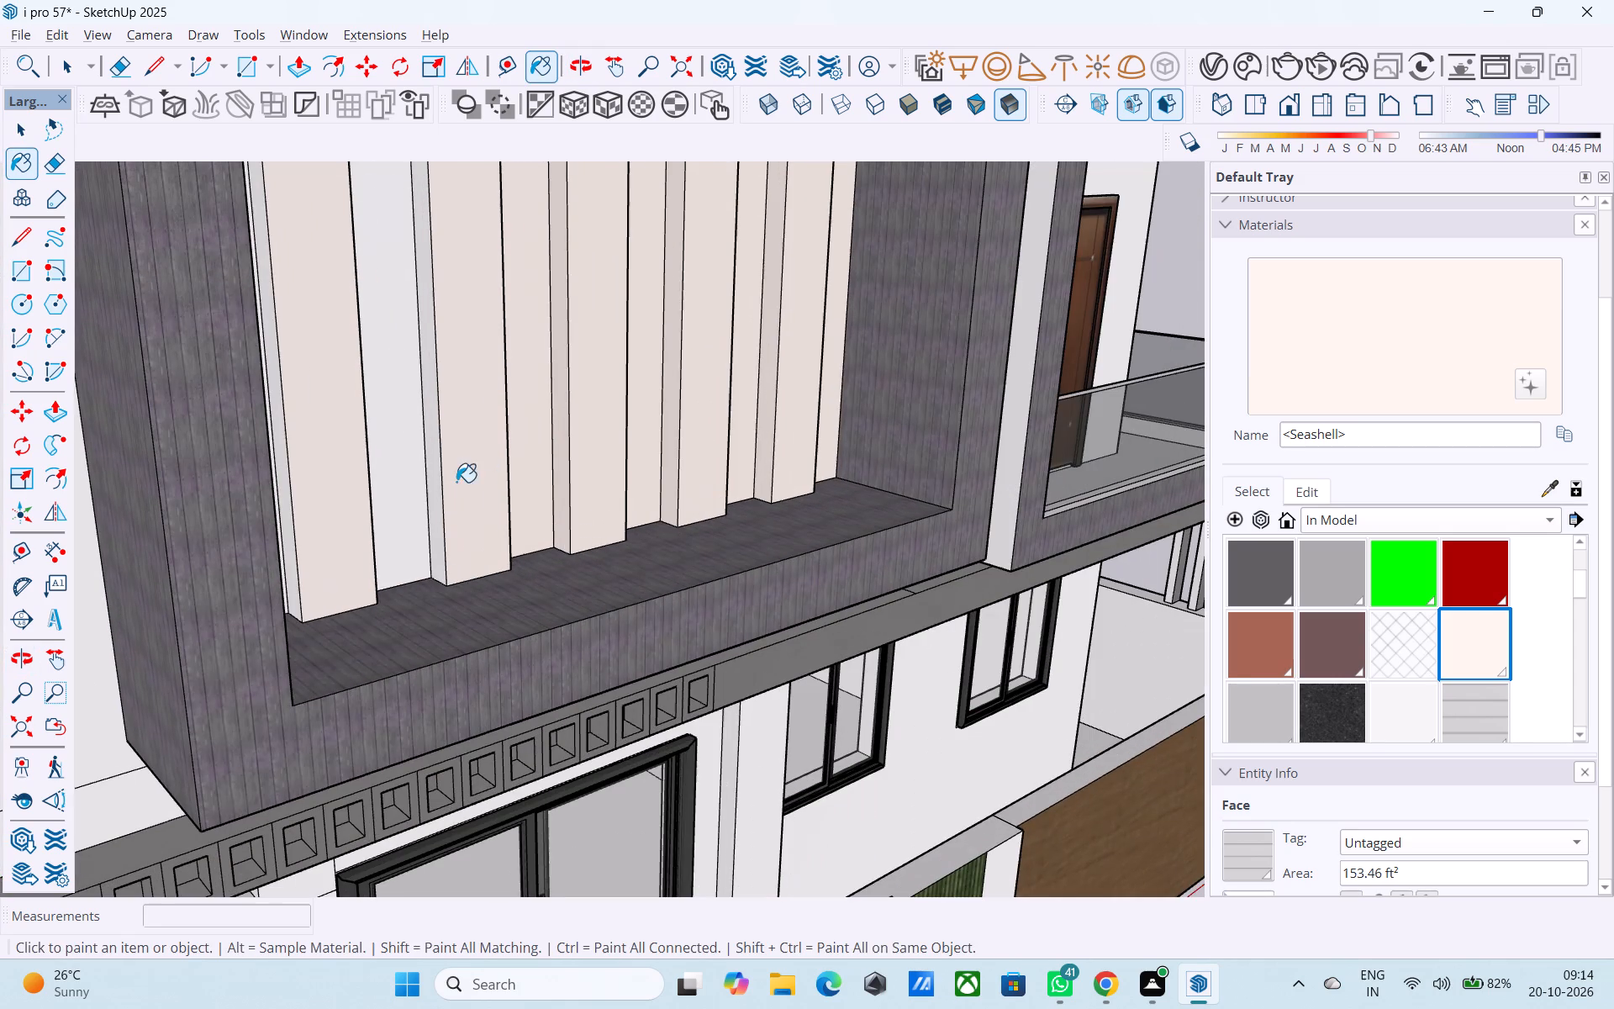
pyautogui.click(421, 462)
pyautogui.click(434, 462)
pyautogui.scroll(-5, 667, 445)
pyautogui.moveTo(715, 531); pyautogui.dragTo(560, 552, button='middle')
pyautogui.scroll(-1, 641, 540)
pyautogui.scroll(5, 319, 558)
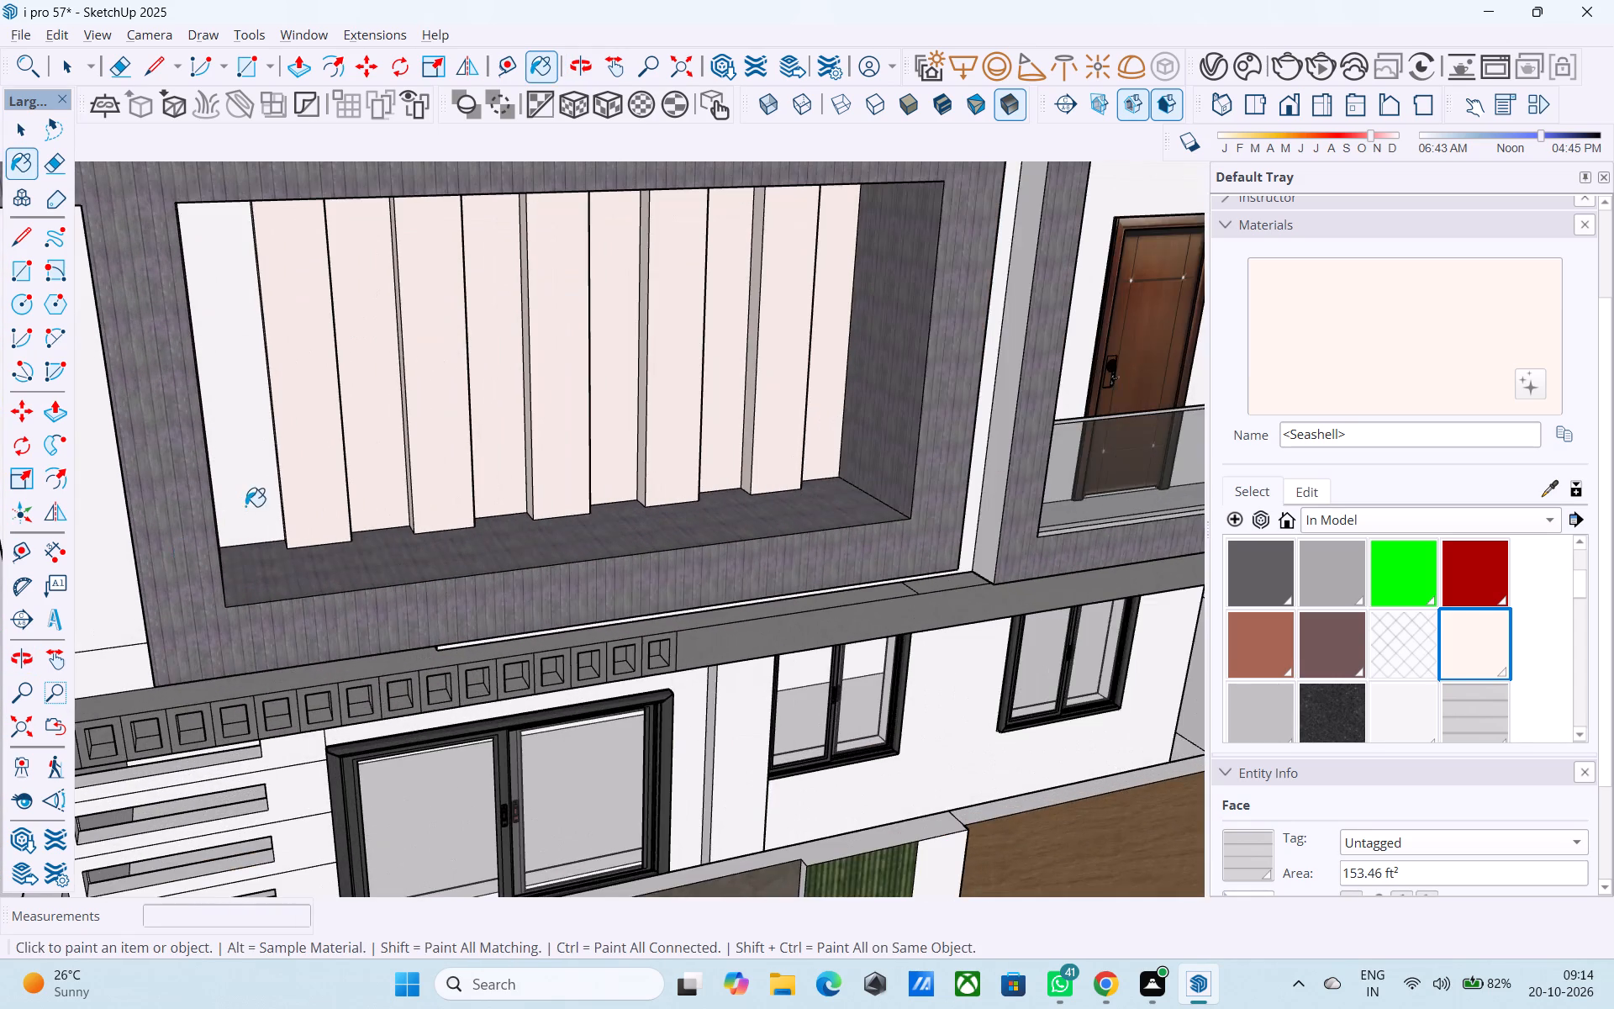
pyautogui.click(245, 502)
pyautogui.moveTo(251, 499); pyautogui.dragTo(356, 472, button='middle')
pyautogui.scroll(2, 352, 472)
pyautogui.click(261, 502)
pyautogui.scroll(-1, 534, 488)
pyautogui.scroll(1, 539, 492)
pyautogui.scroll(-3, 562, 504)
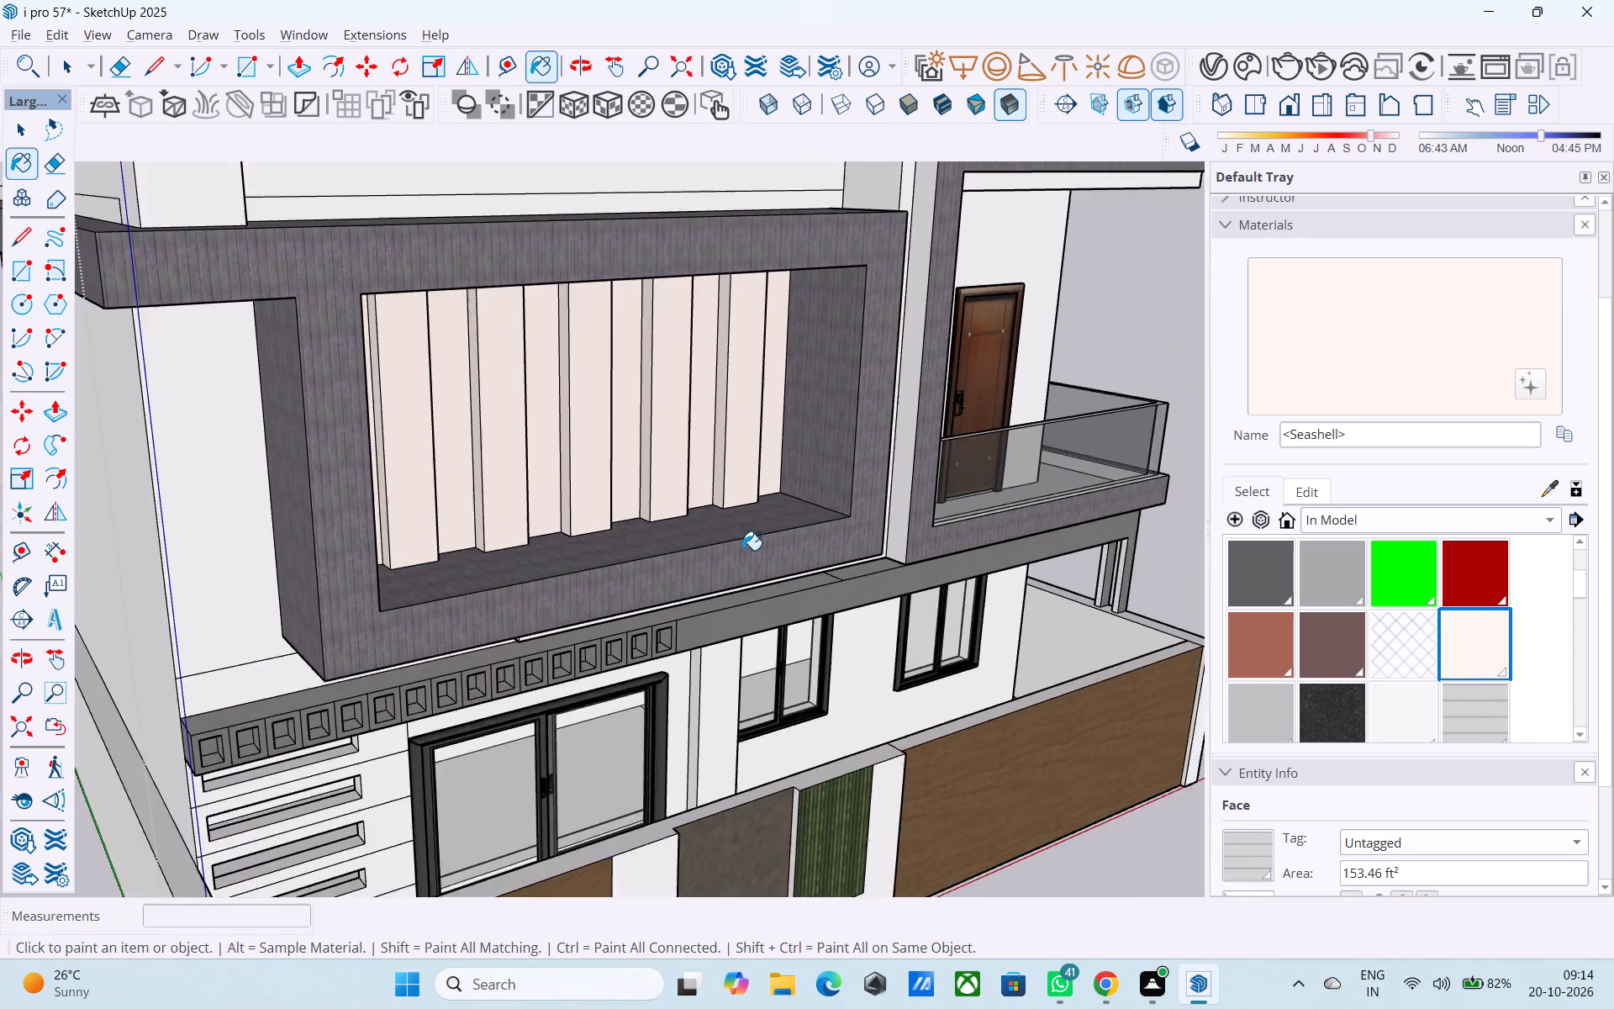
# Examine the painted front and side facades of the house from several angles.
pyautogui.scroll(-6, 742, 550)
pyautogui.moveTo(841, 607); pyautogui.dragTo(656, 613, button='middle')
pyautogui.scroll(-4, 691, 615)
pyautogui.moveTo(973, 637); pyautogui.dragTo(912, 646, button='middle')
pyautogui.scroll(-5, 913, 644)
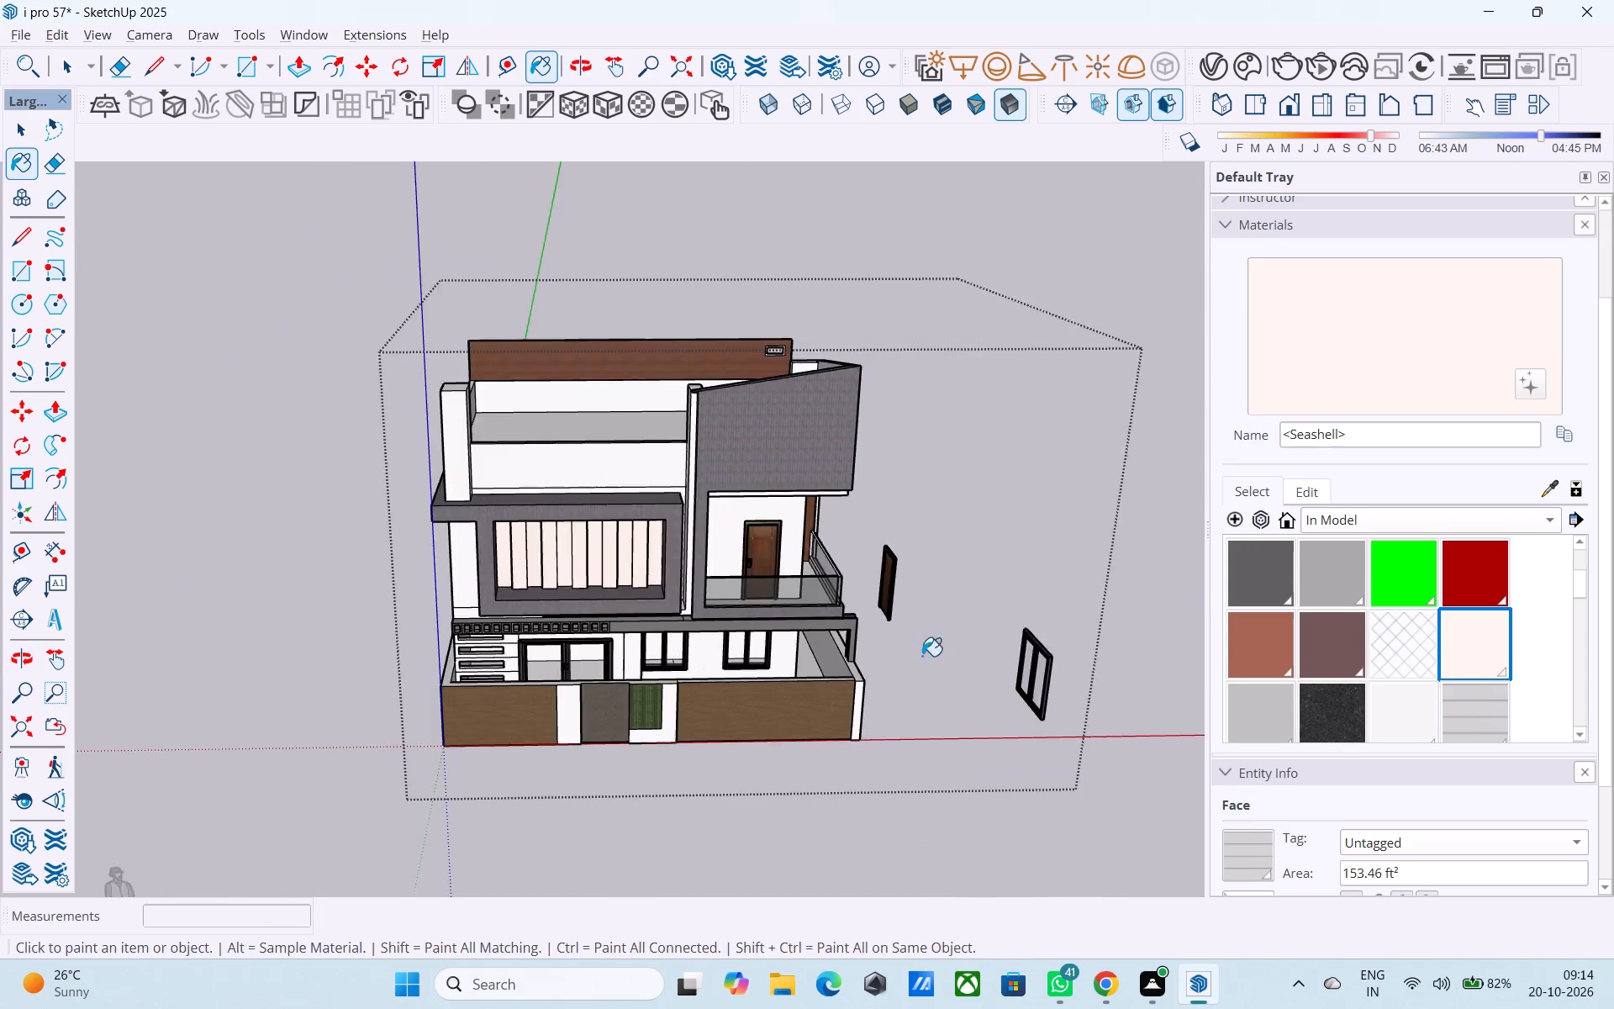
pyautogui.moveTo(923, 658); pyautogui.dragTo(579, 579, button='middle')
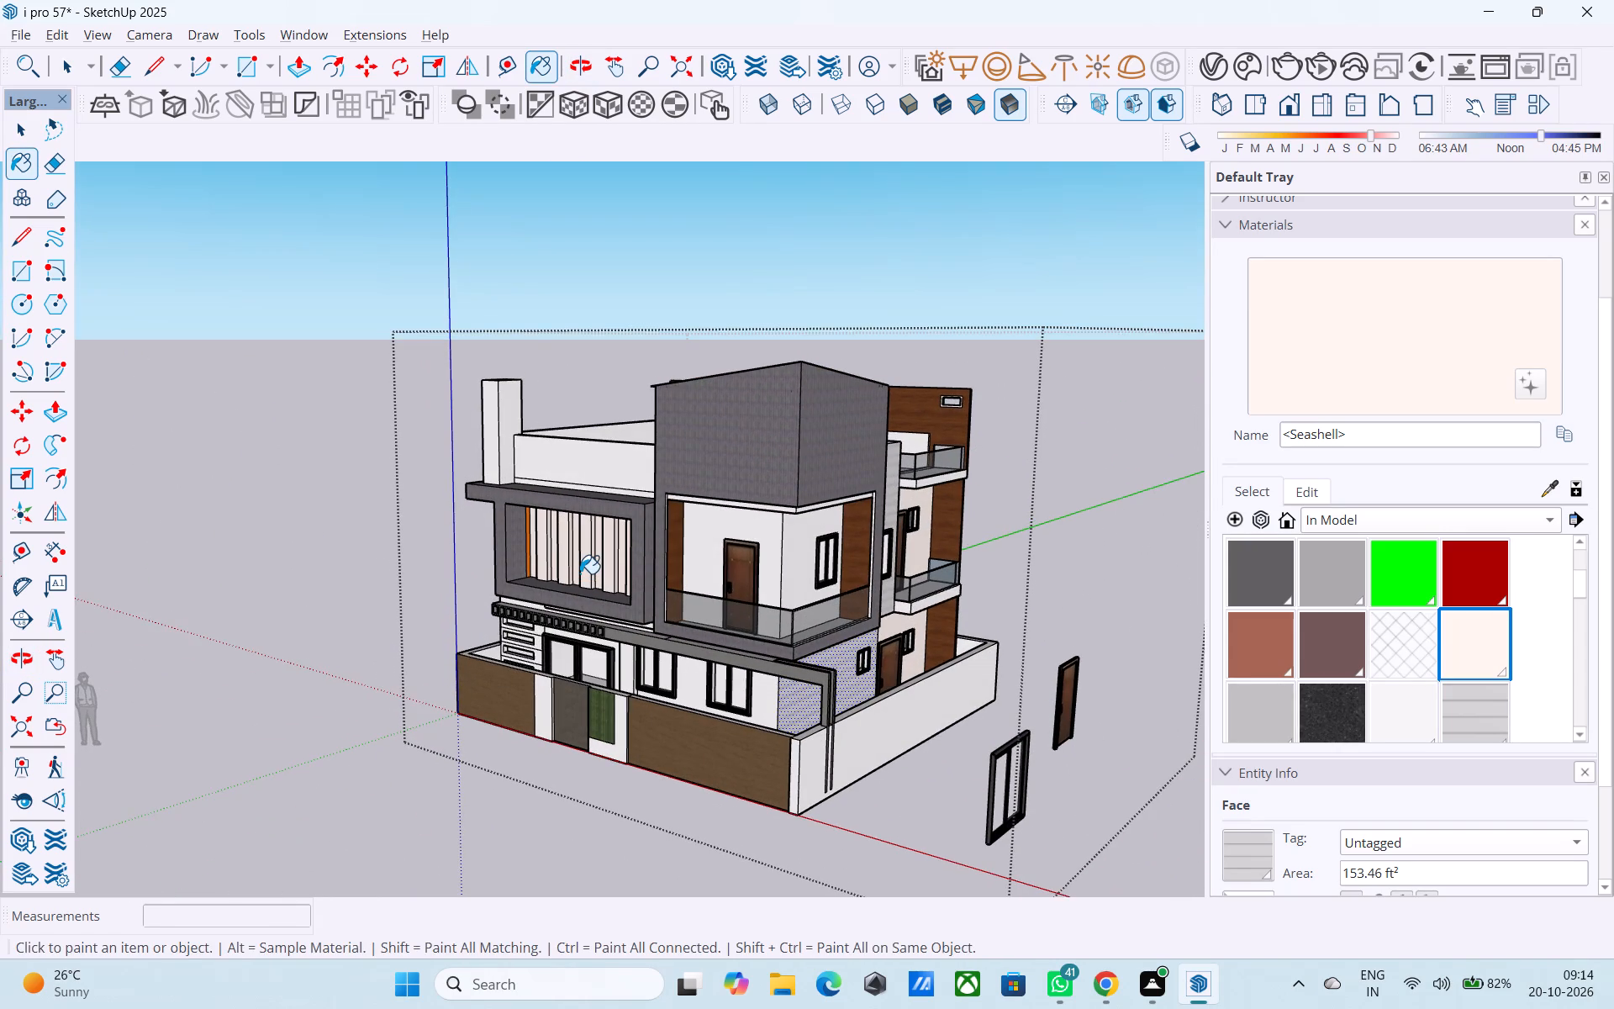
pyautogui.moveTo(613, 600); pyautogui.dragTo(556, 516, button='middle')
pyautogui.moveTo(688, 571); pyautogui.dragTo(565, 550, button='middle')
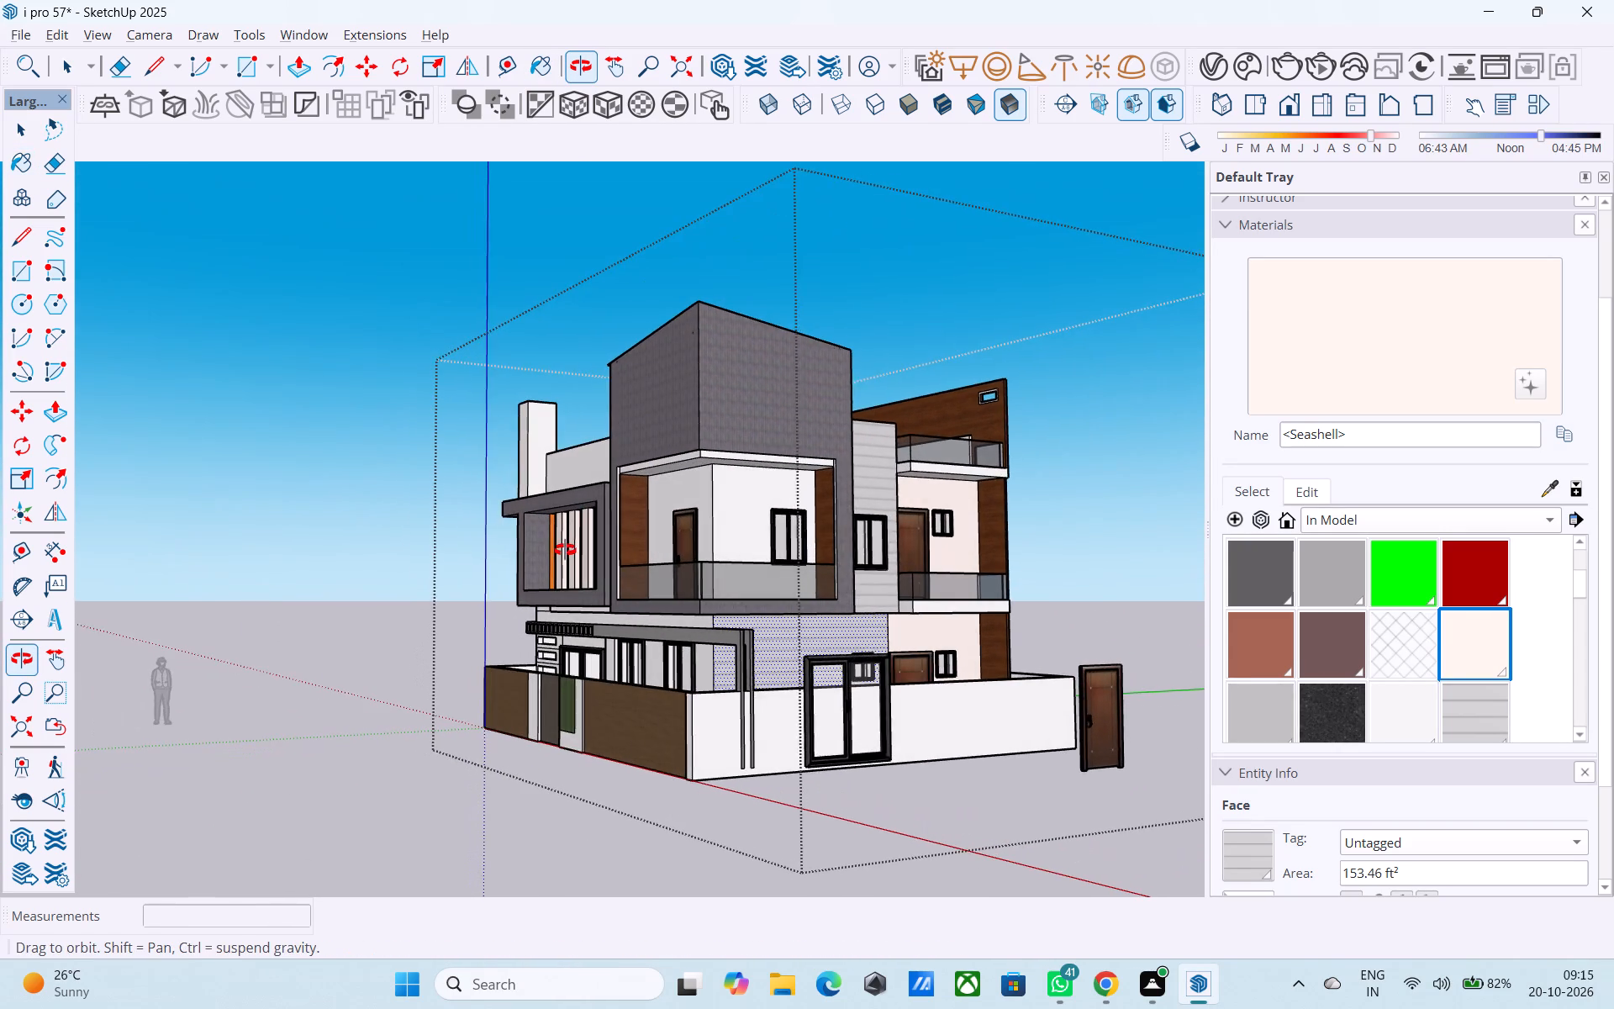
pyautogui.moveTo(565, 550); pyautogui.dragTo(560, 548, button='middle')
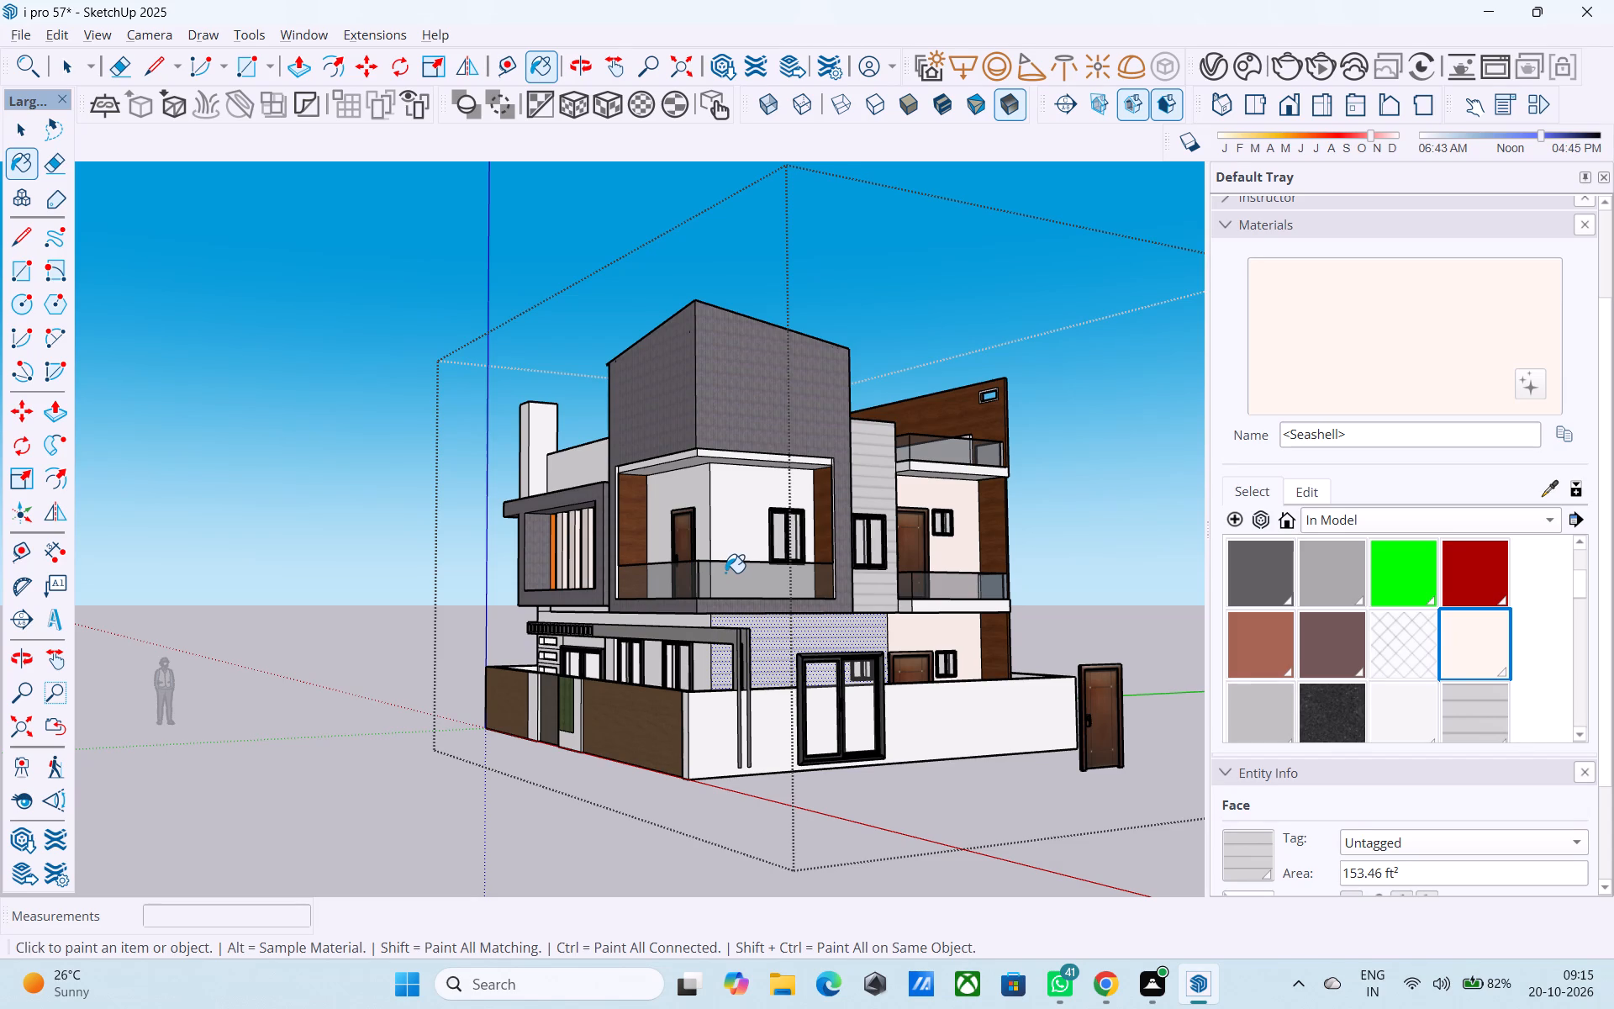
pyautogui.moveTo(731, 575); pyautogui.dragTo(752, 571, button='middle')
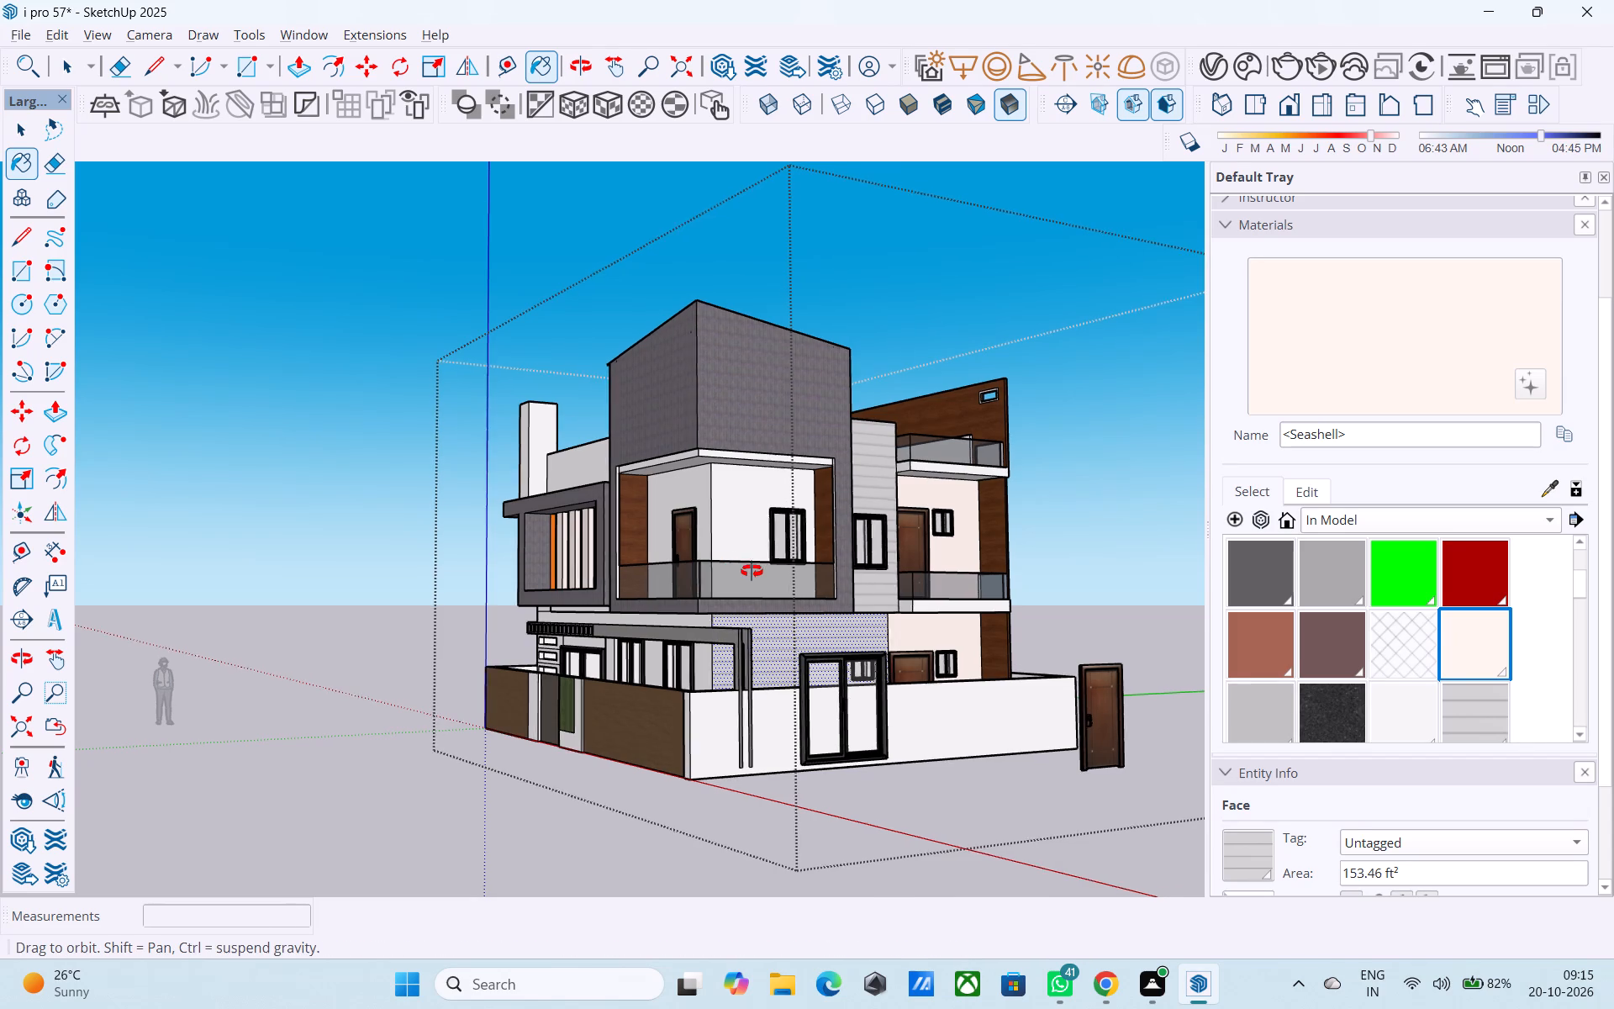
pyautogui.moveTo(752, 571); pyautogui.dragTo(1015, 626, button='middle')
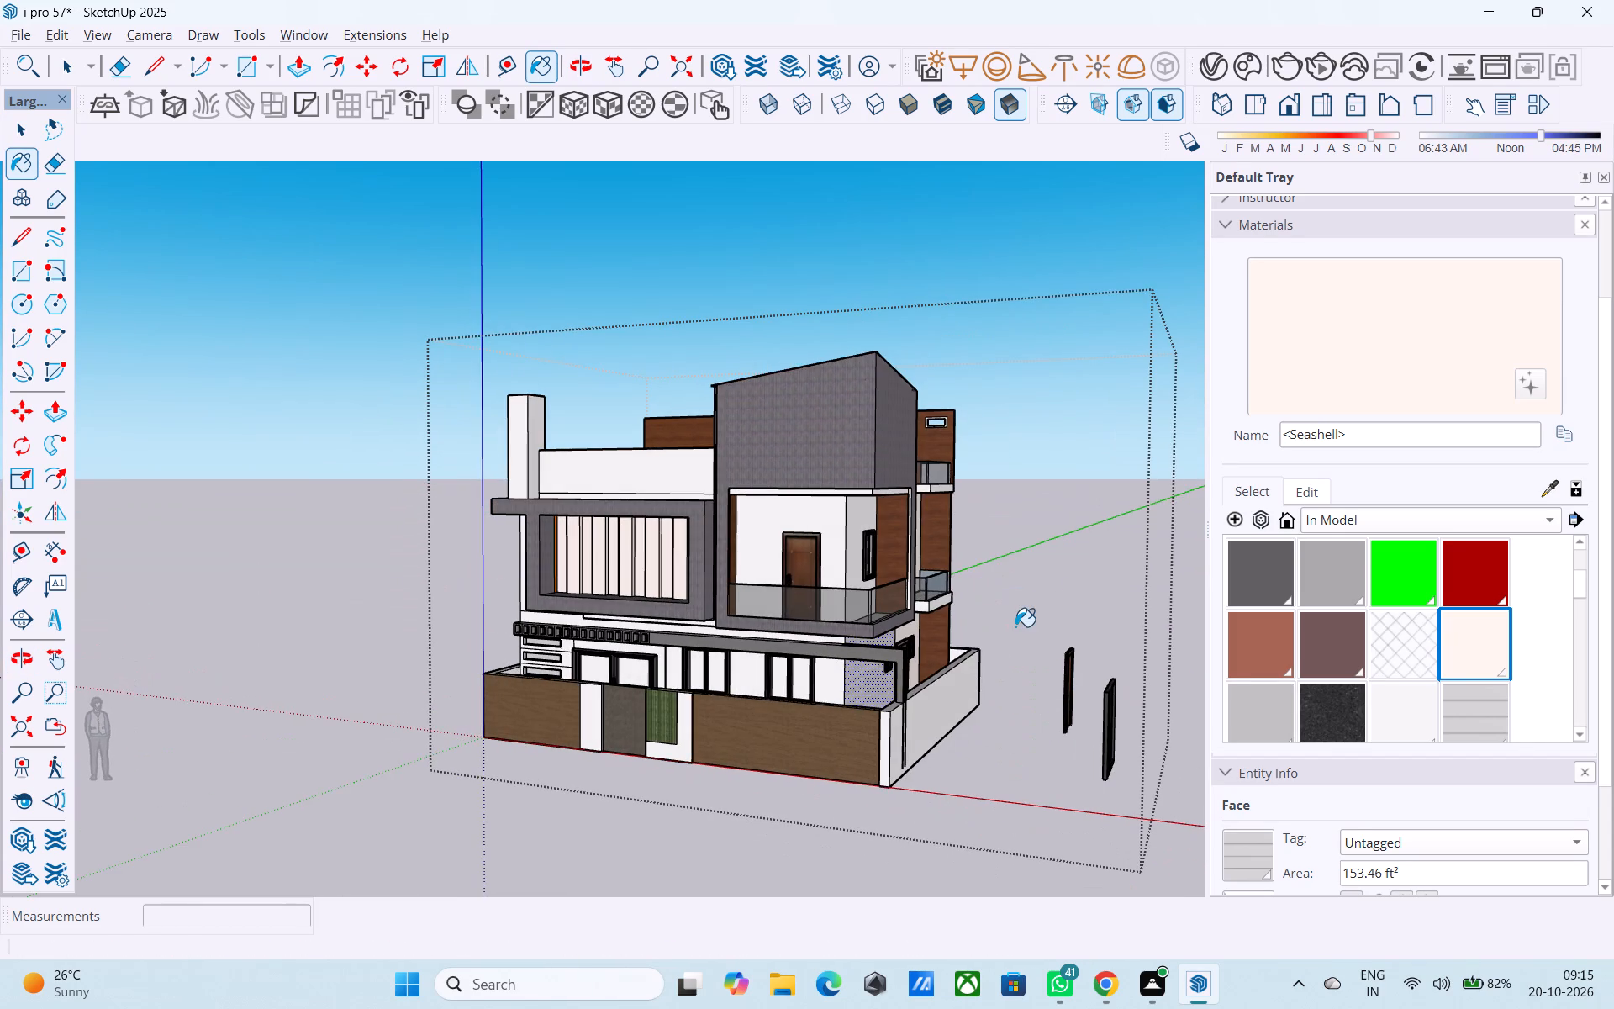
pyautogui.moveTo(1015, 626); pyautogui.dragTo(750, 664, button='middle')
pyautogui.scroll(-3, 733, 652)
pyautogui.moveTo(733, 651); pyautogui.dragTo(738, 702, button='middle')
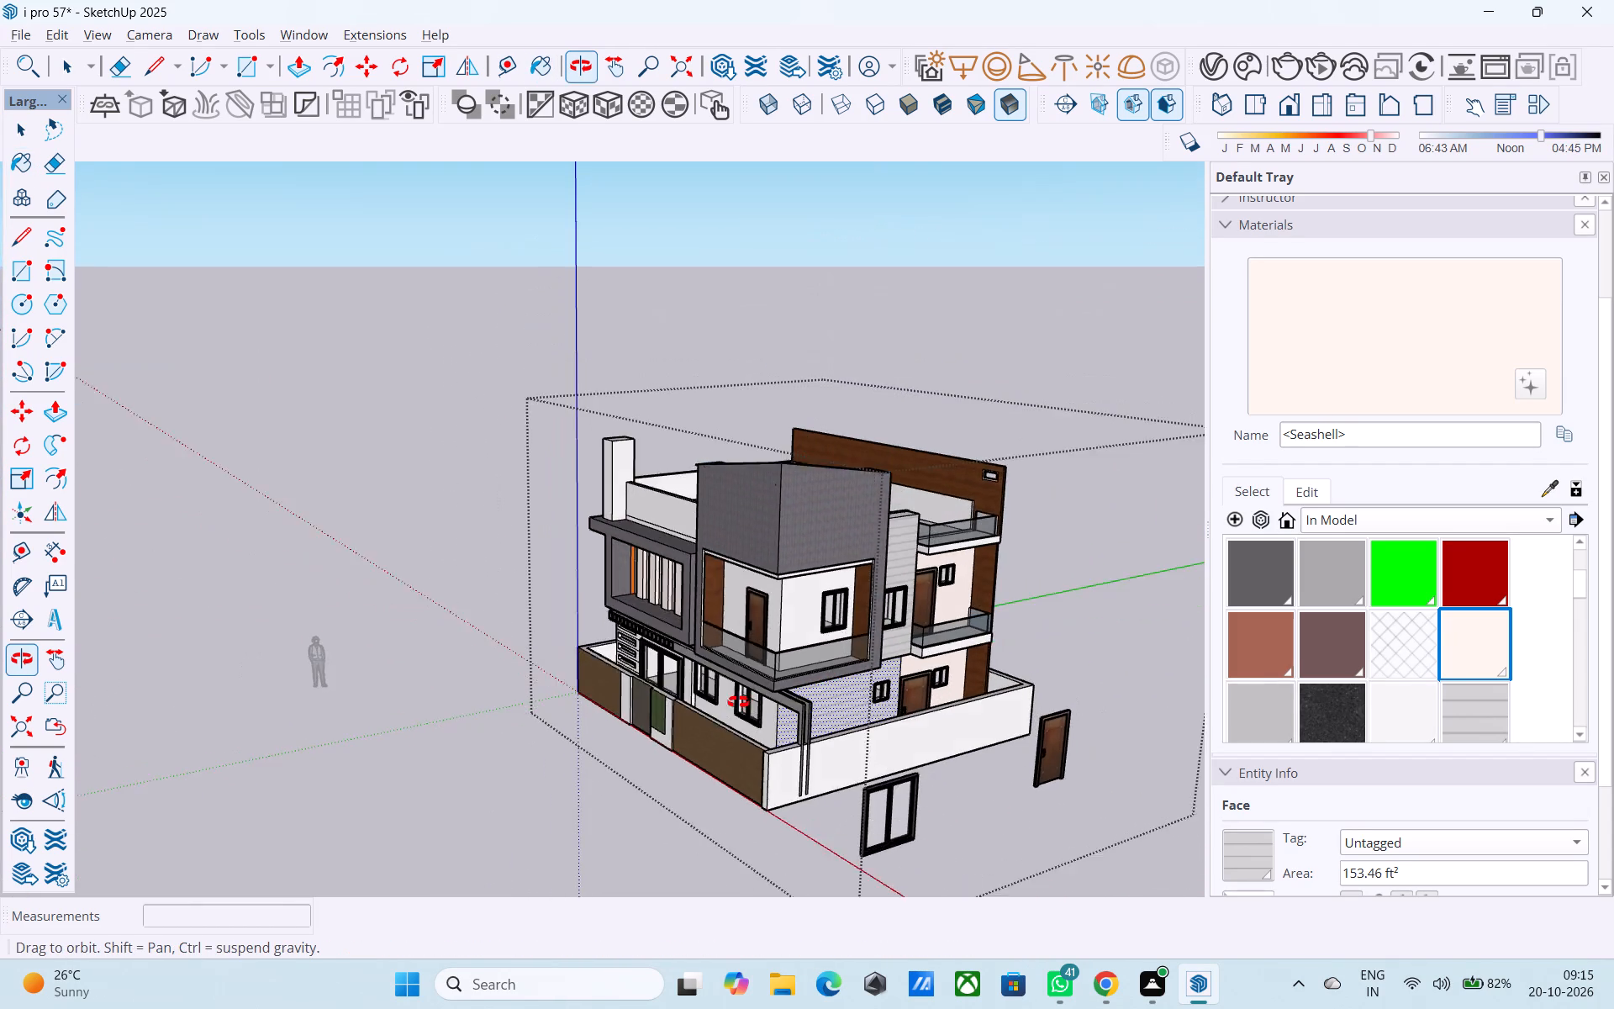
# Look over the front corner facade and browse the in-model materials for a colour for the first-floor corner balcony walls.
pyautogui.moveTo(738, 702); pyautogui.dragTo(815, 673, button='middle')
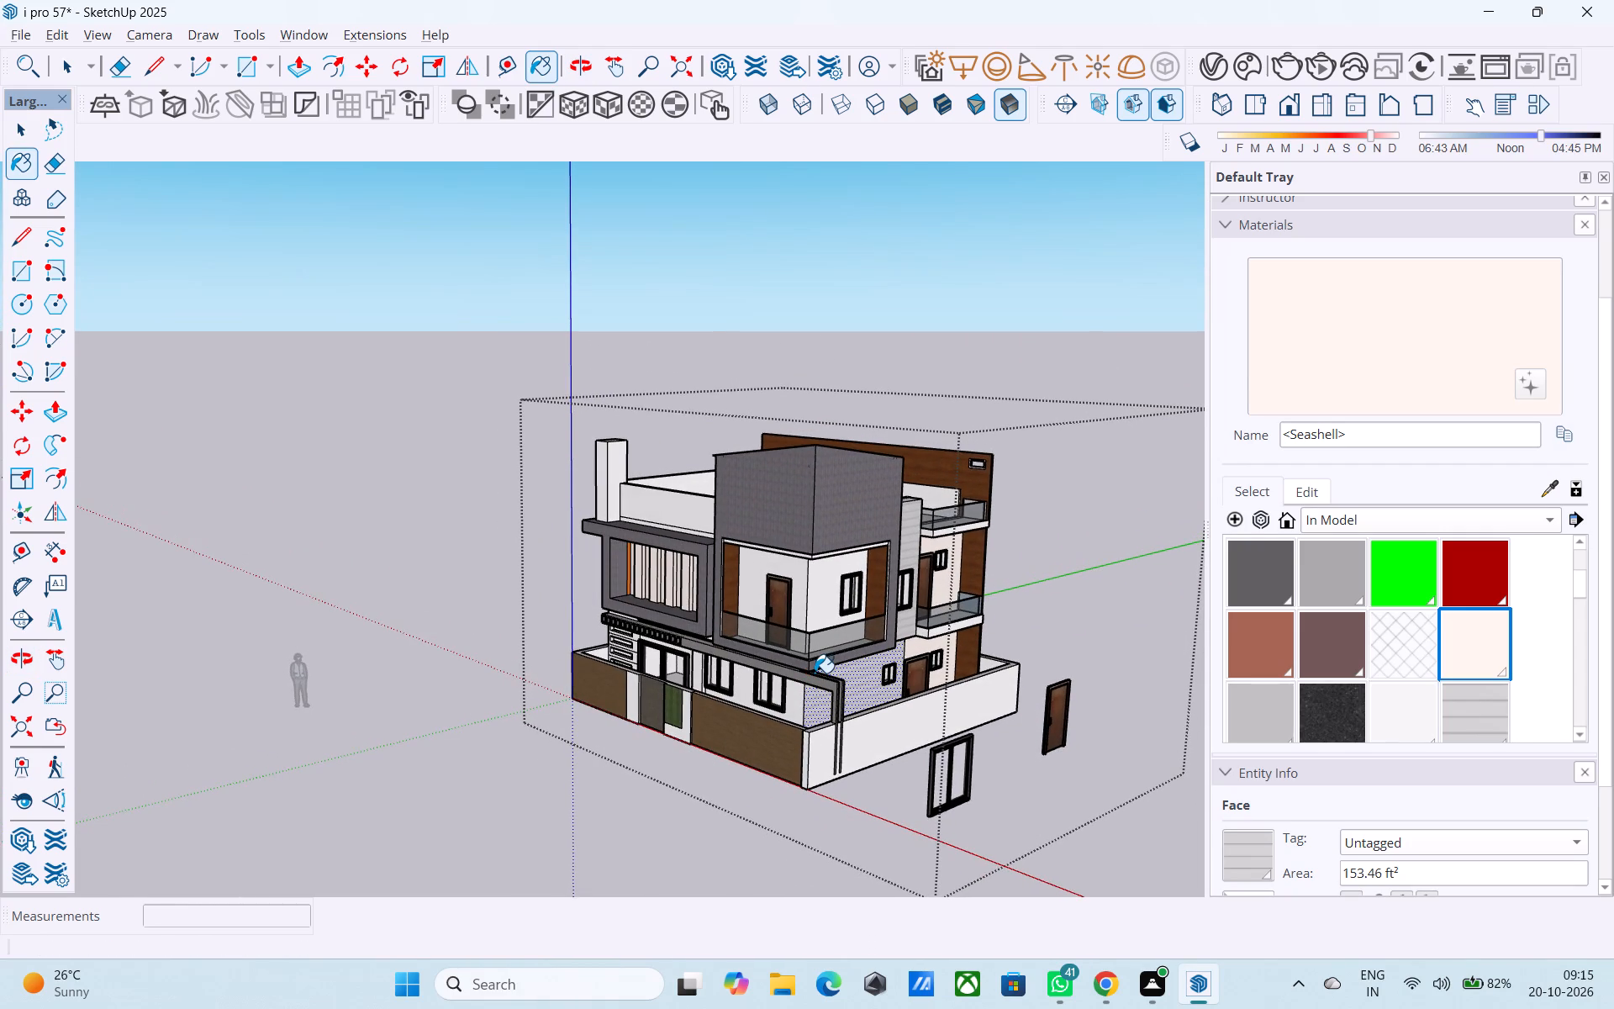
pyautogui.scroll(4, 815, 673)
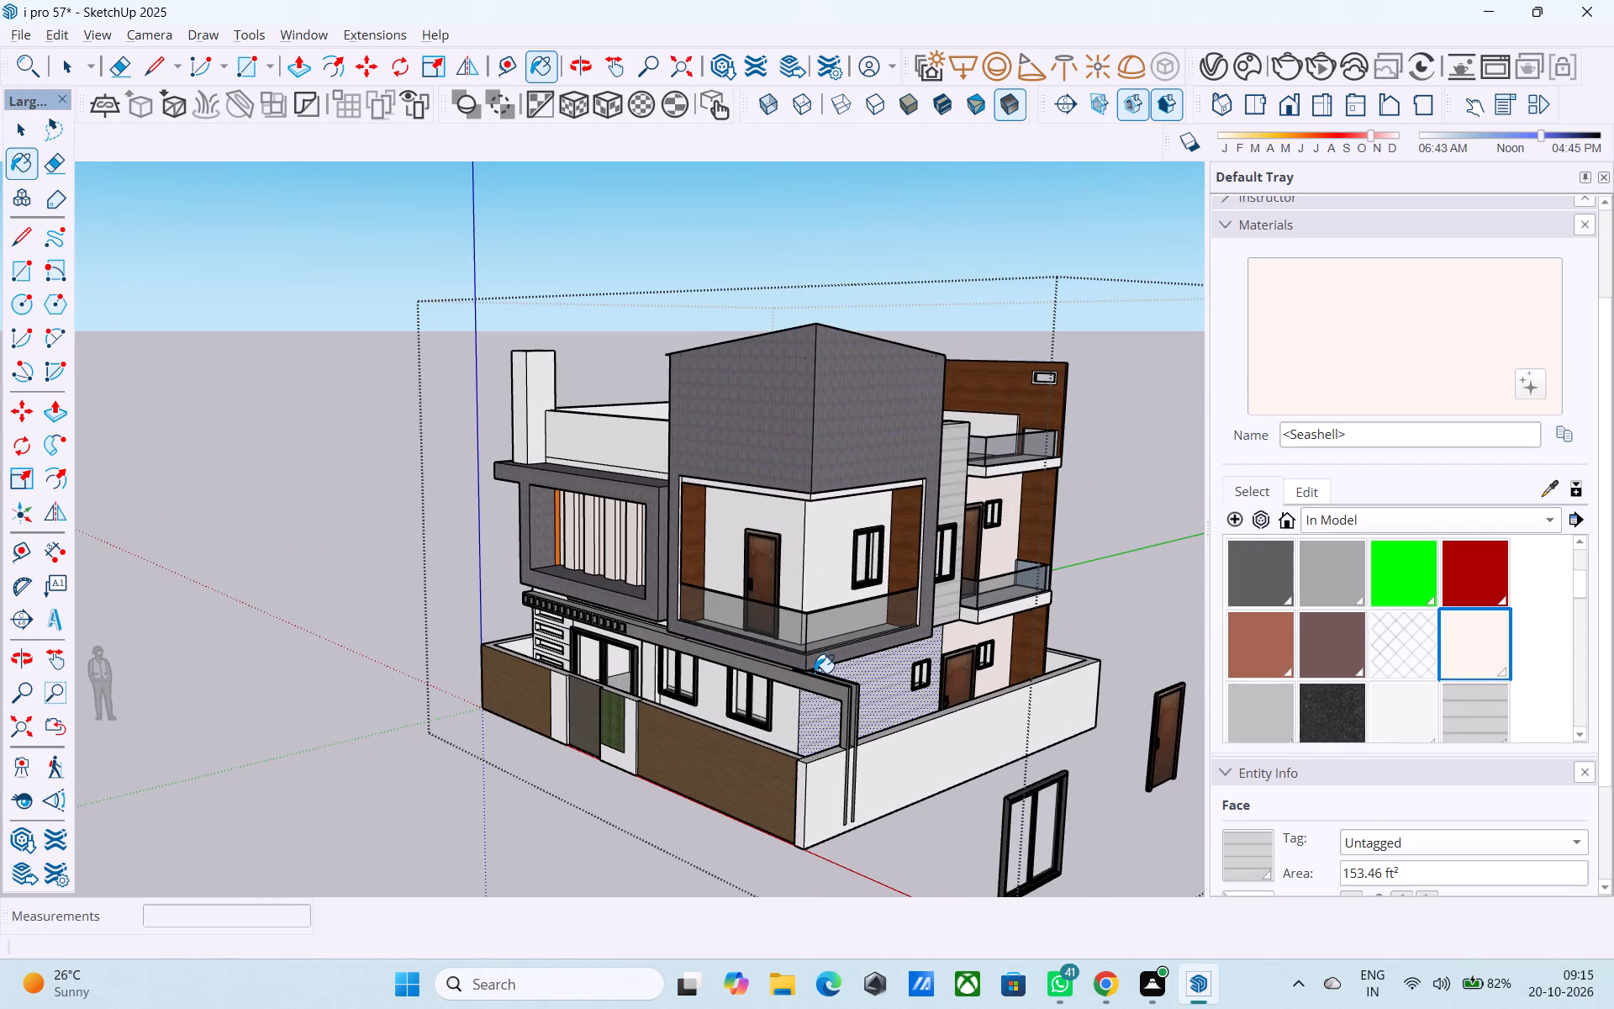
pyautogui.scroll(-1, 703, 861)
pyautogui.moveTo(703, 861); pyautogui.dragTo(697, 833, button='middle')
pyautogui.scroll(3, 730, 731)
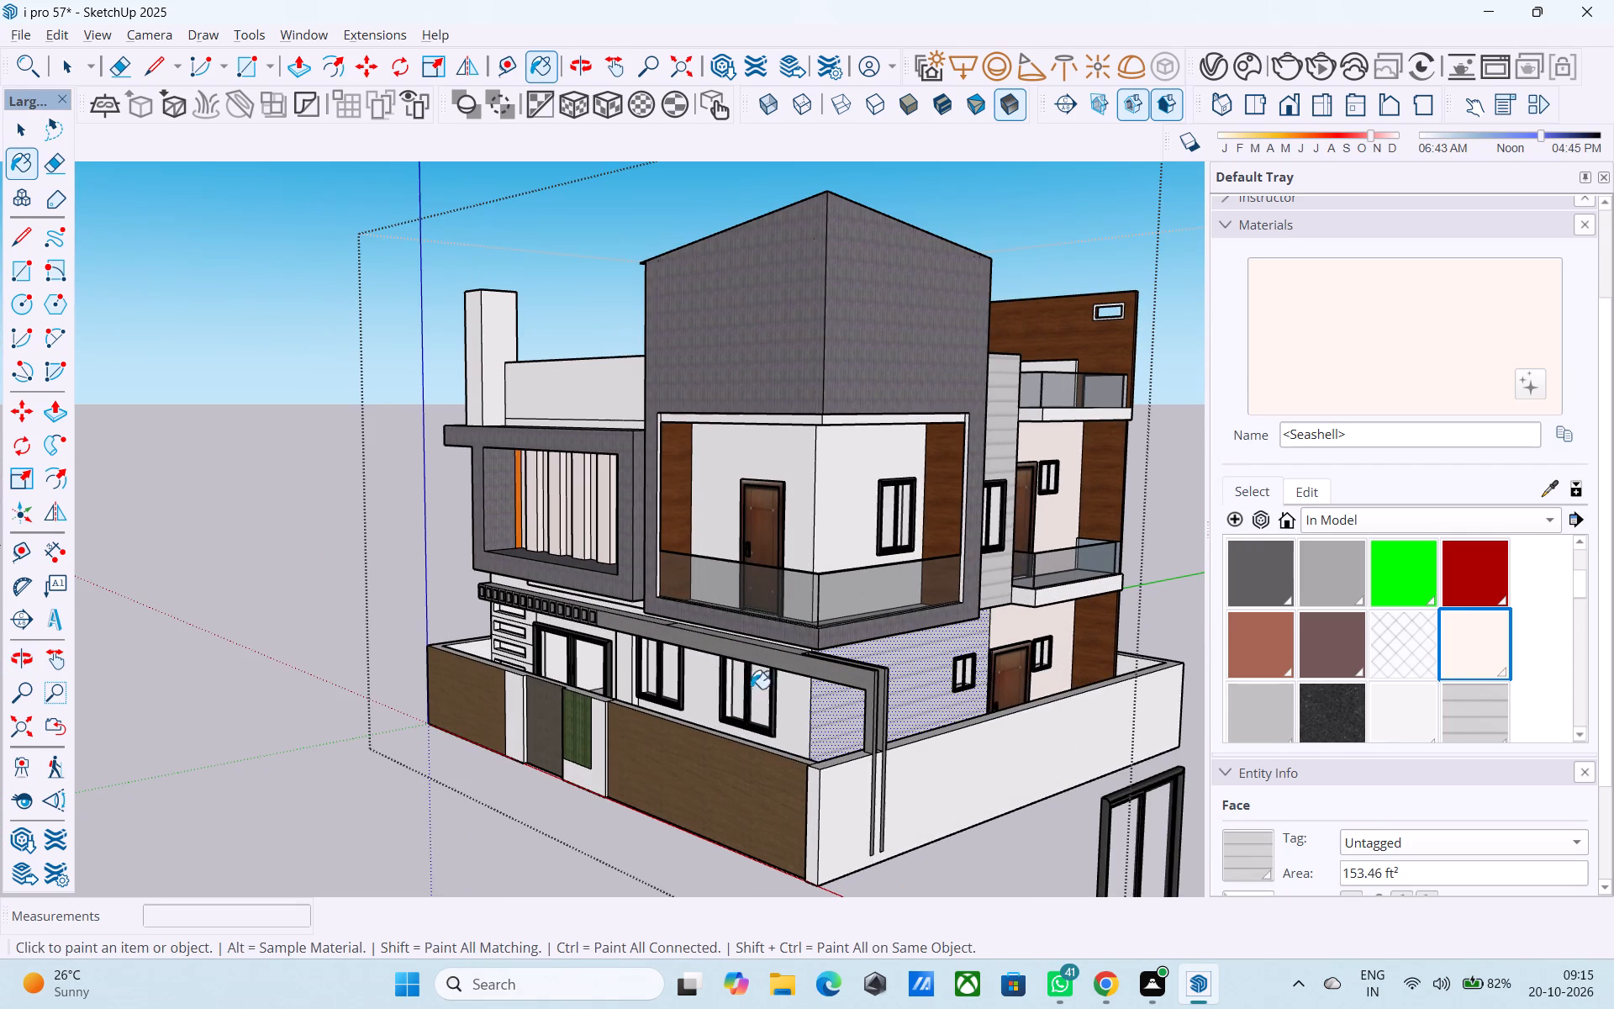
pyautogui.scroll(-3, 1328, 662)
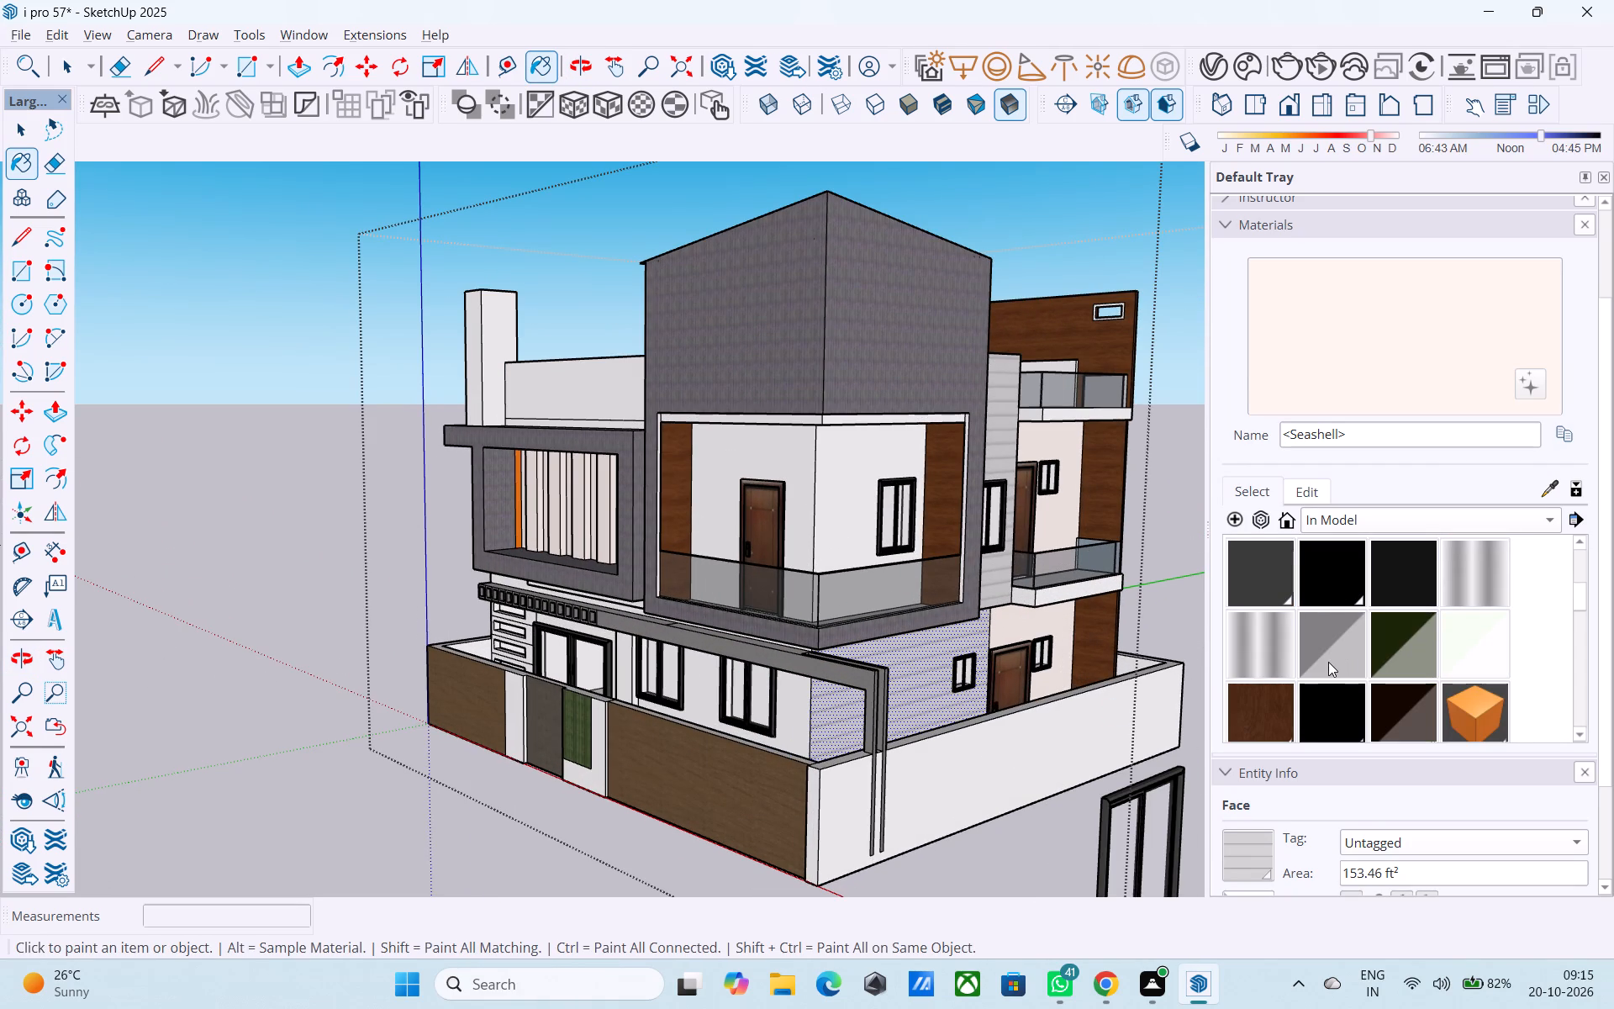
pyautogui.scroll(-4, 1328, 662)
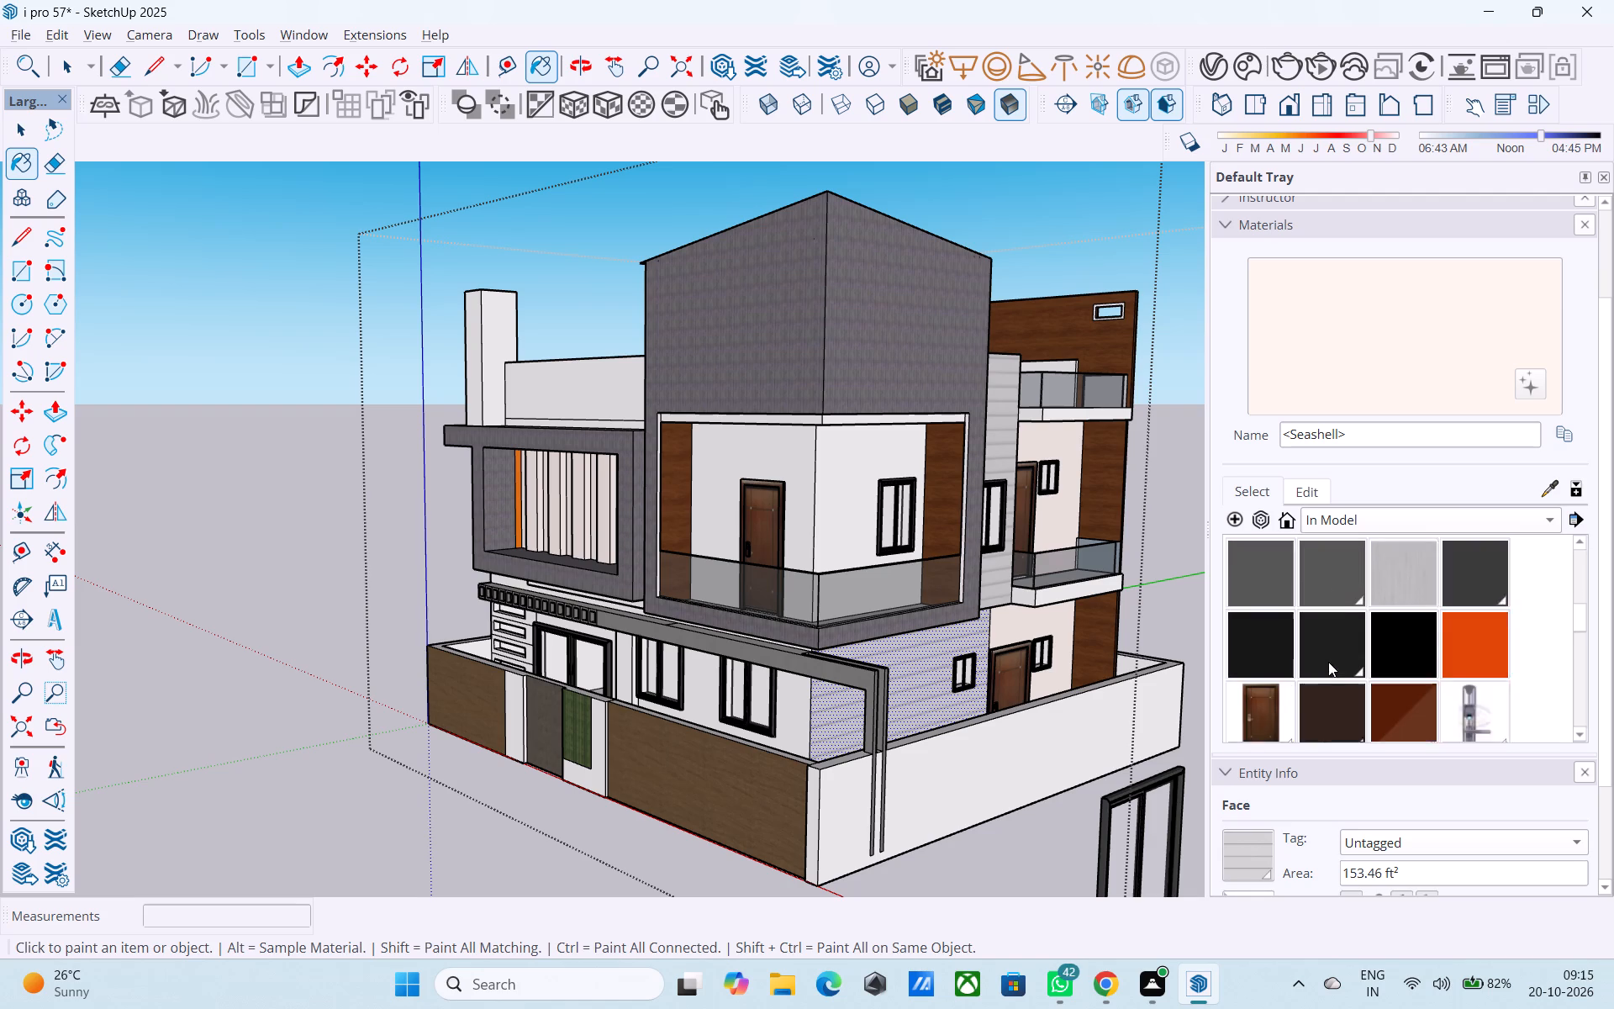
pyautogui.scroll(-4, 1328, 662)
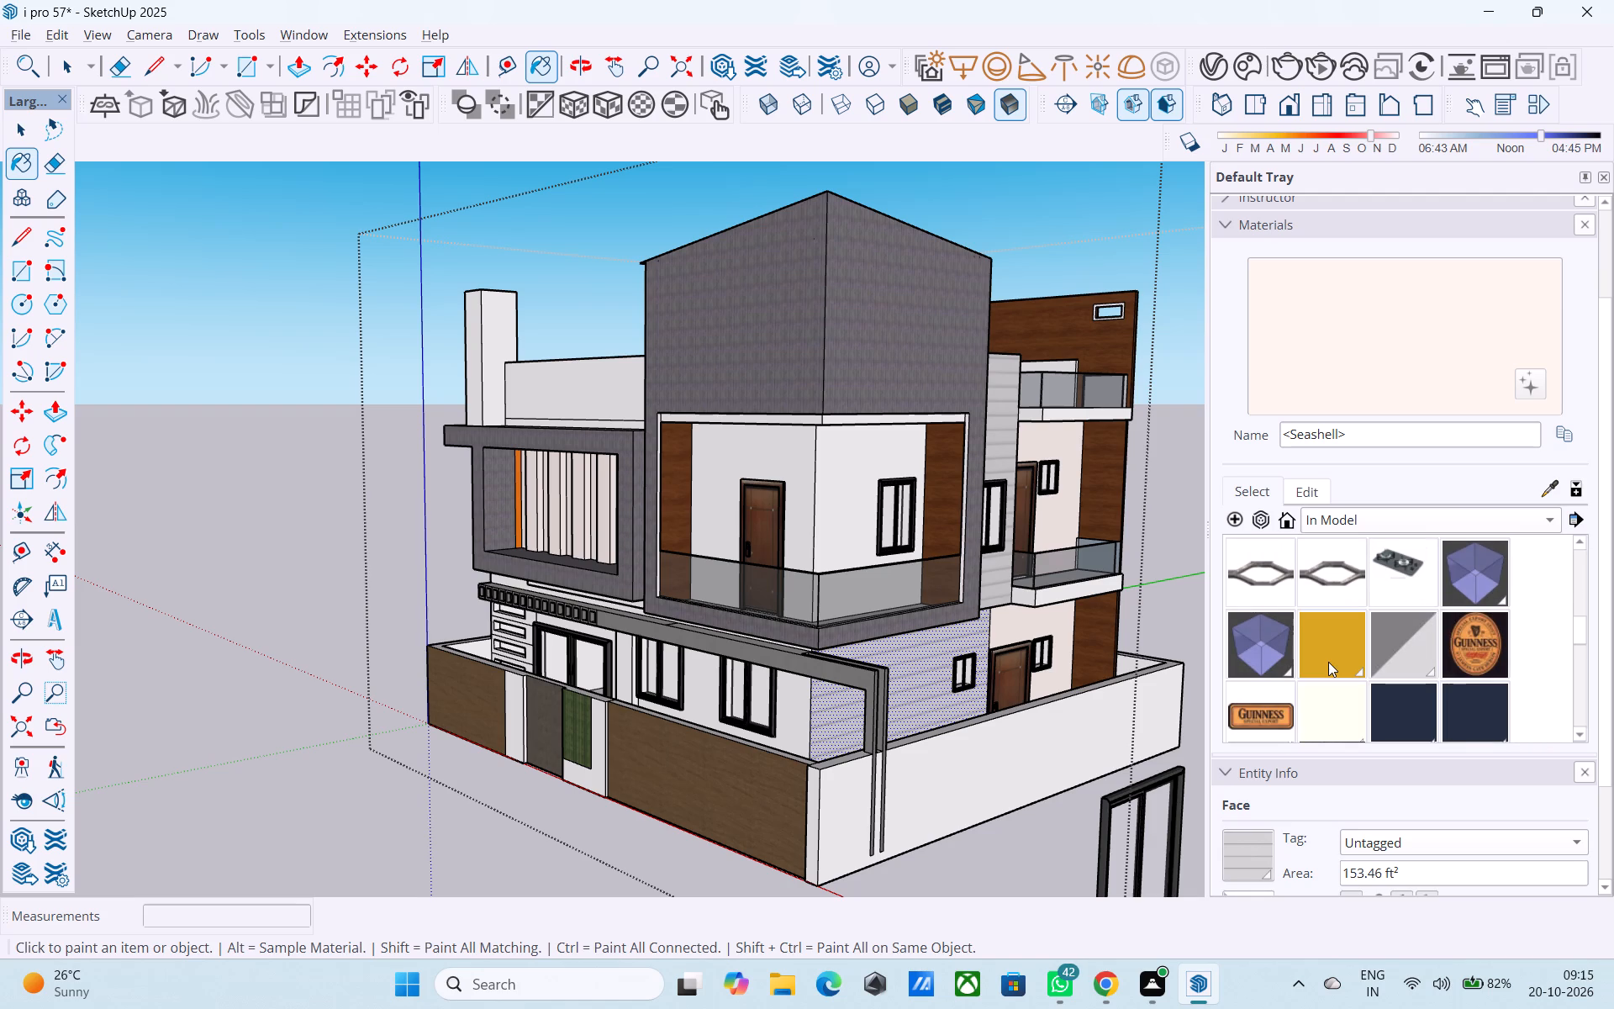
pyautogui.scroll(-1, 1328, 662)
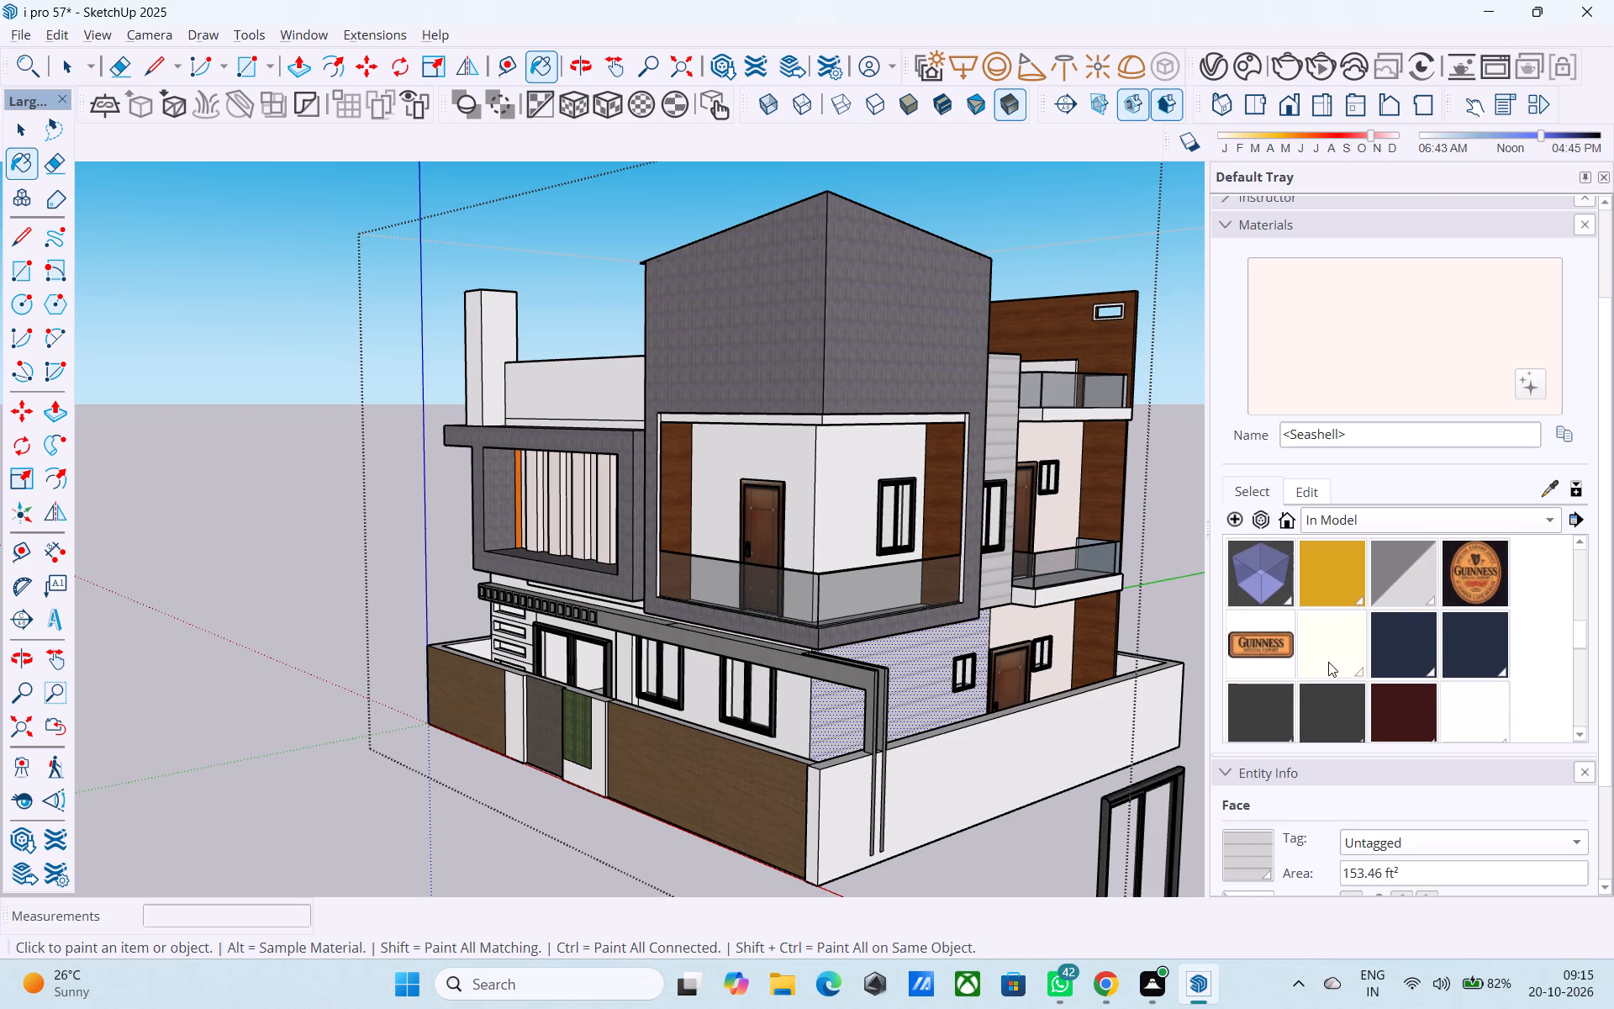
pyautogui.scroll(-4, 1328, 662)
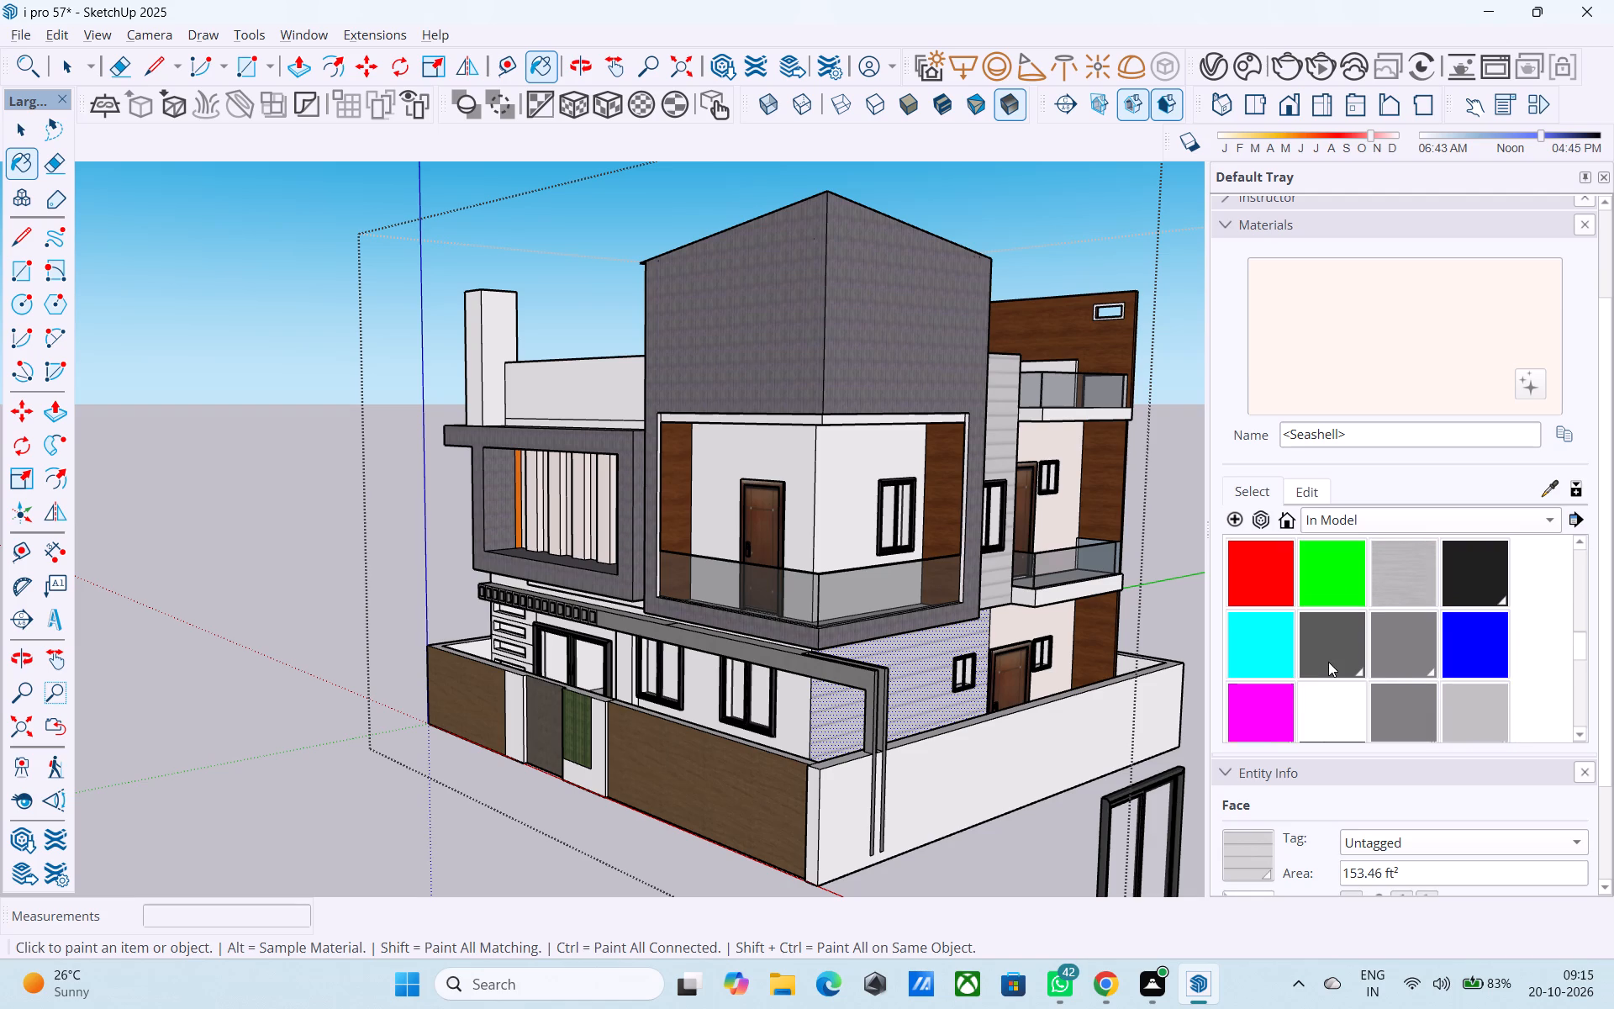
pyautogui.scroll(-3, 1328, 662)
pyautogui.scroll(5, 1328, 662)
pyautogui.scroll(-9, 1328, 662)
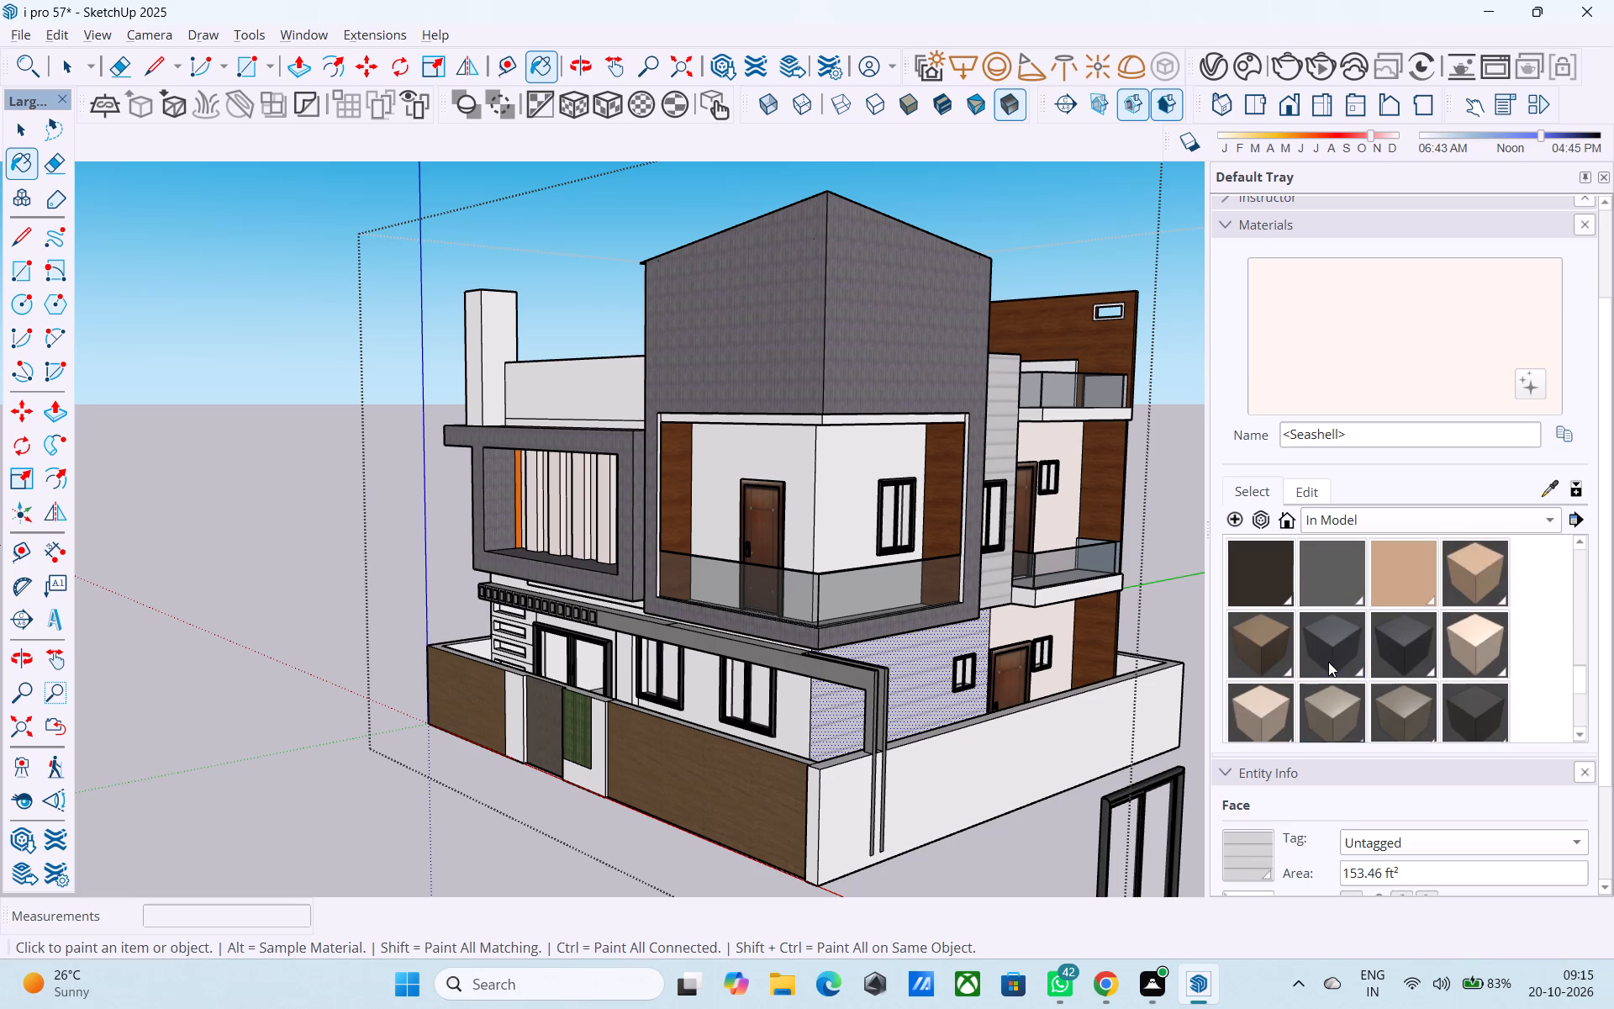
pyautogui.scroll(16, 1328, 662)
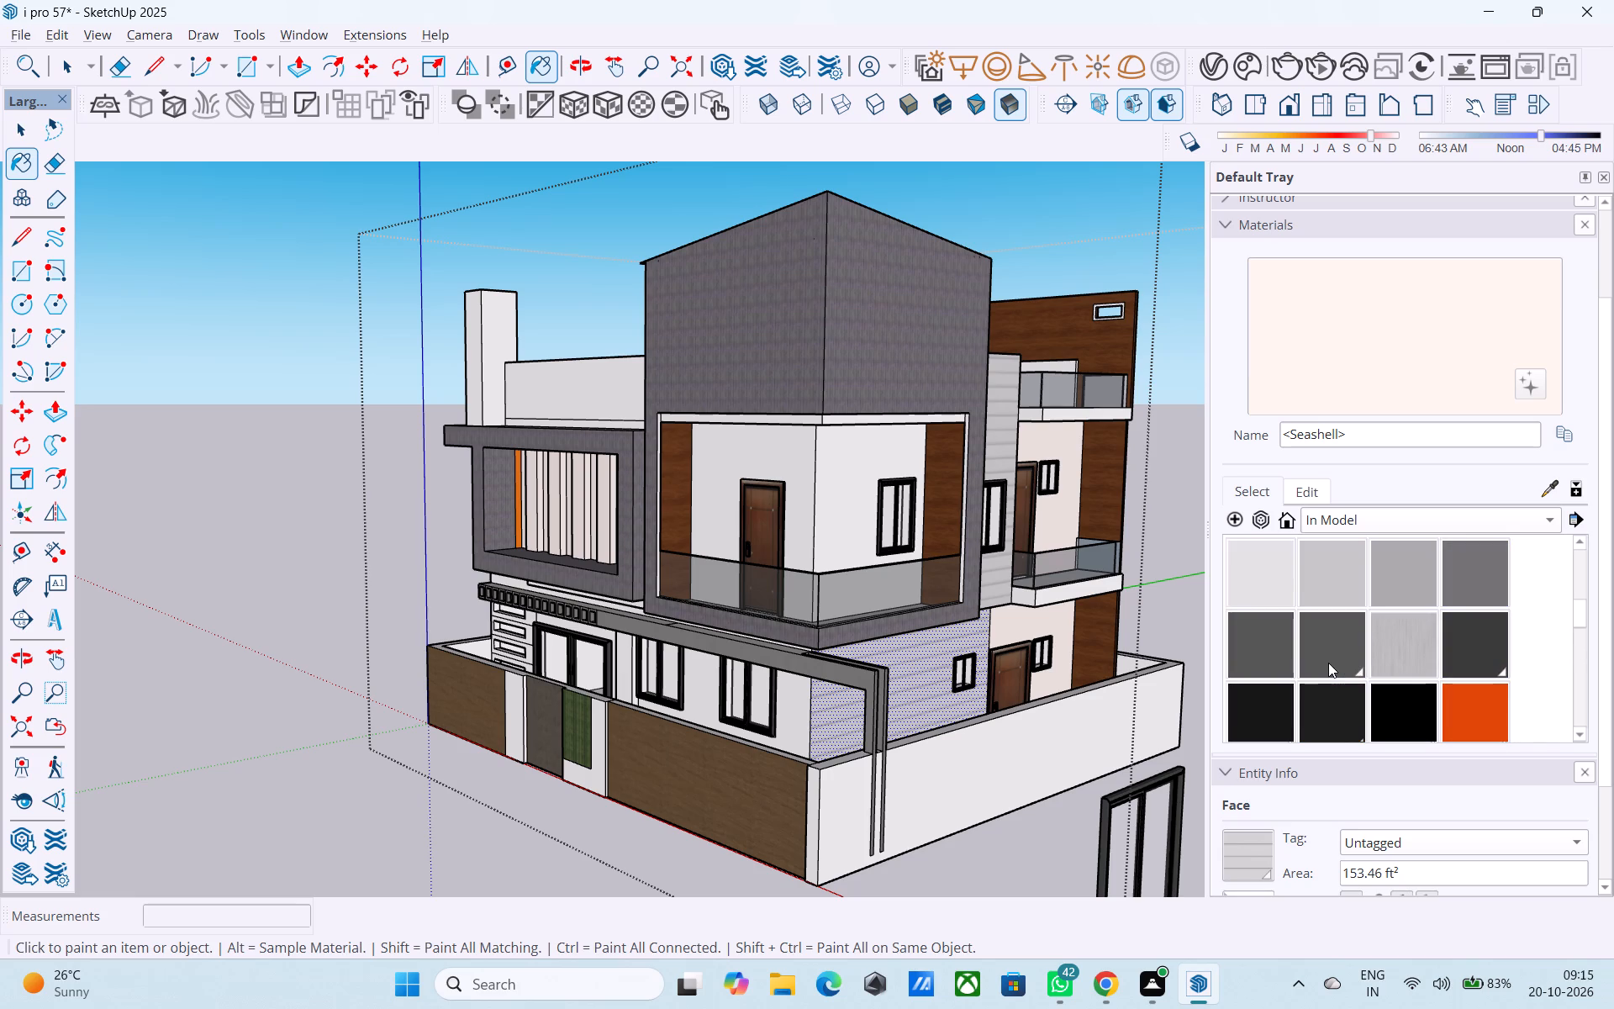
pyautogui.scroll(8, 1328, 663)
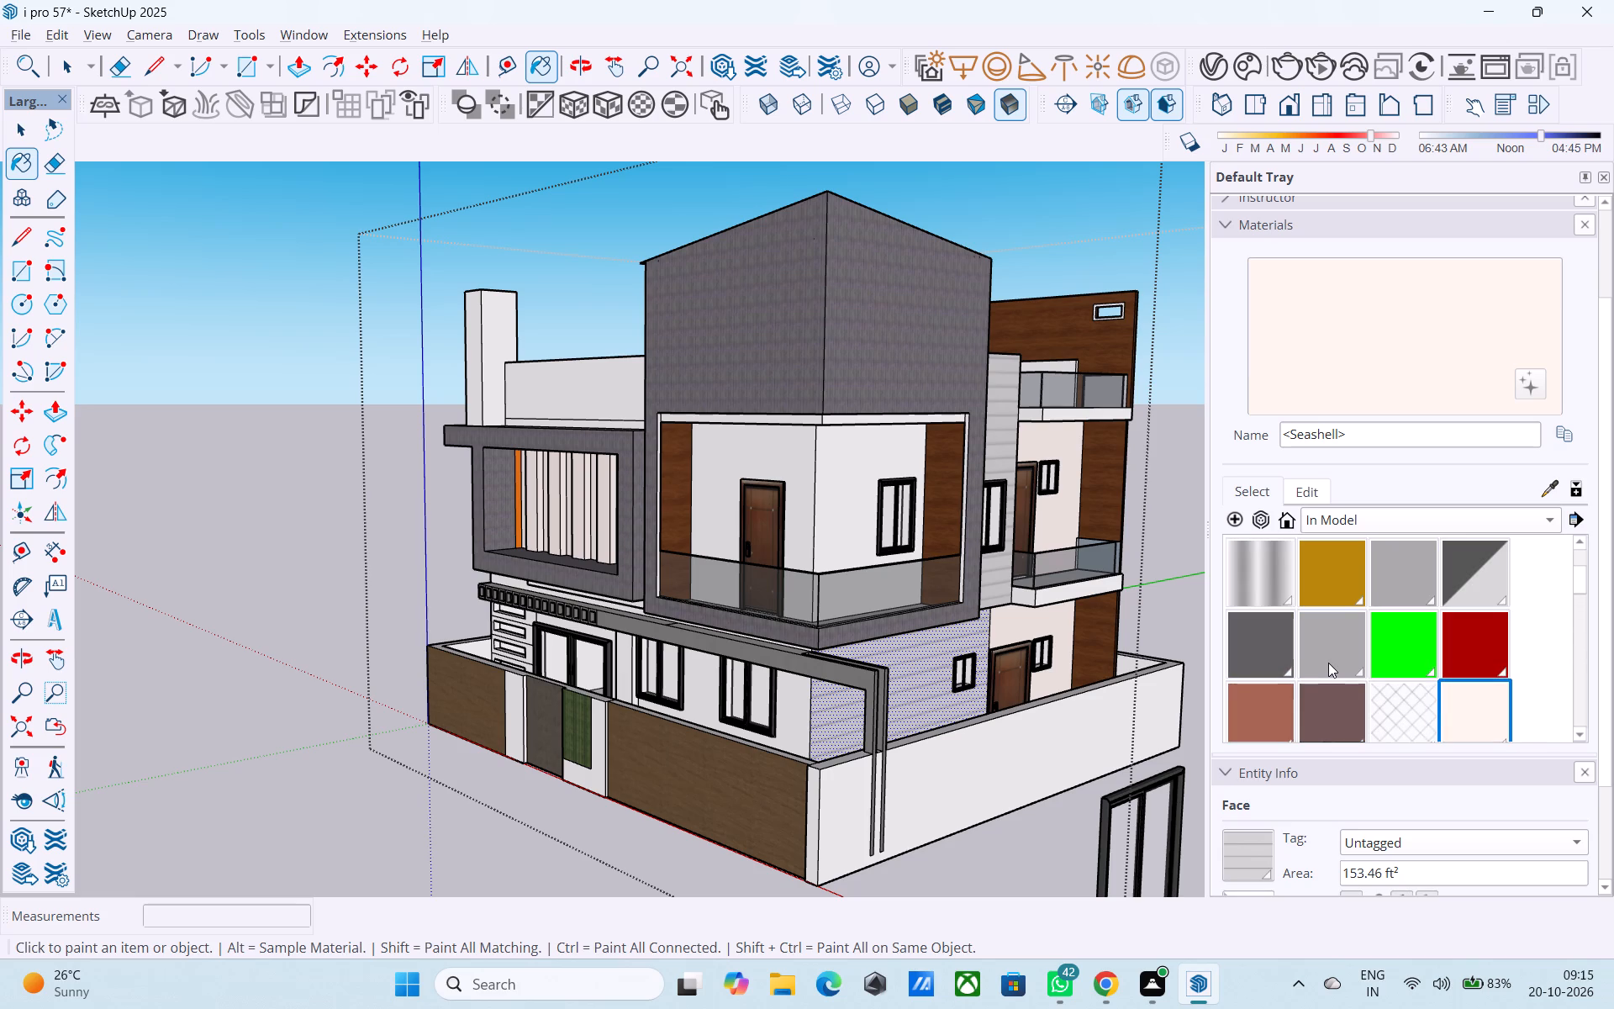
pyautogui.scroll(1, 1328, 663)
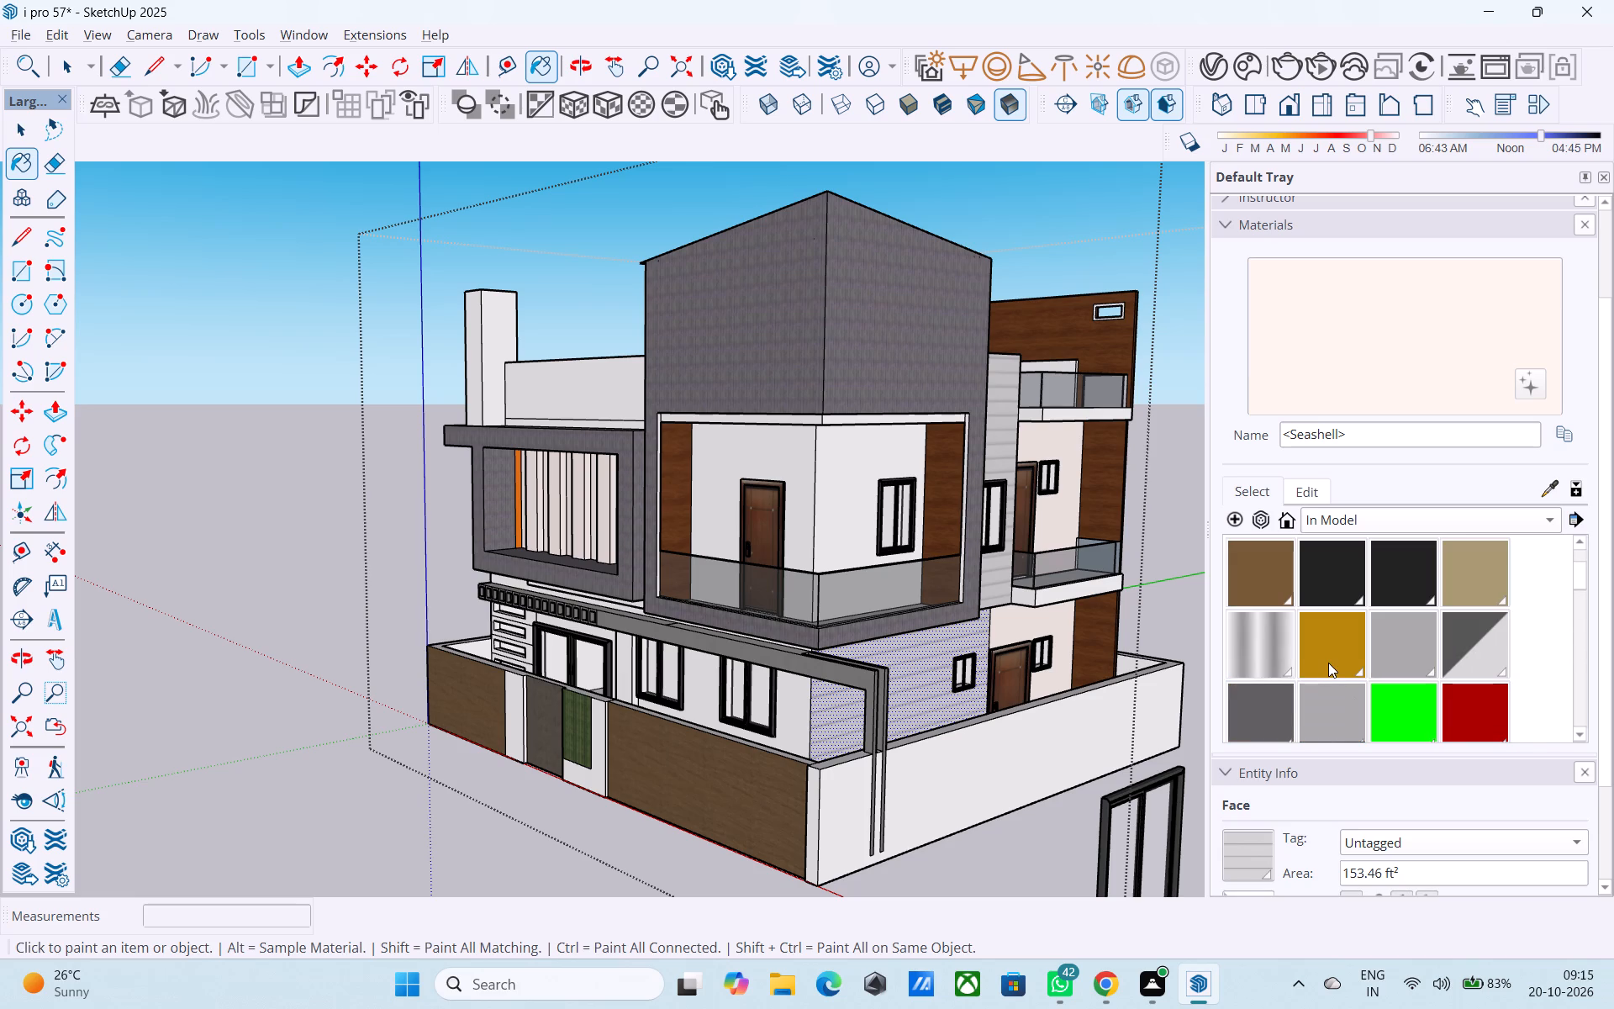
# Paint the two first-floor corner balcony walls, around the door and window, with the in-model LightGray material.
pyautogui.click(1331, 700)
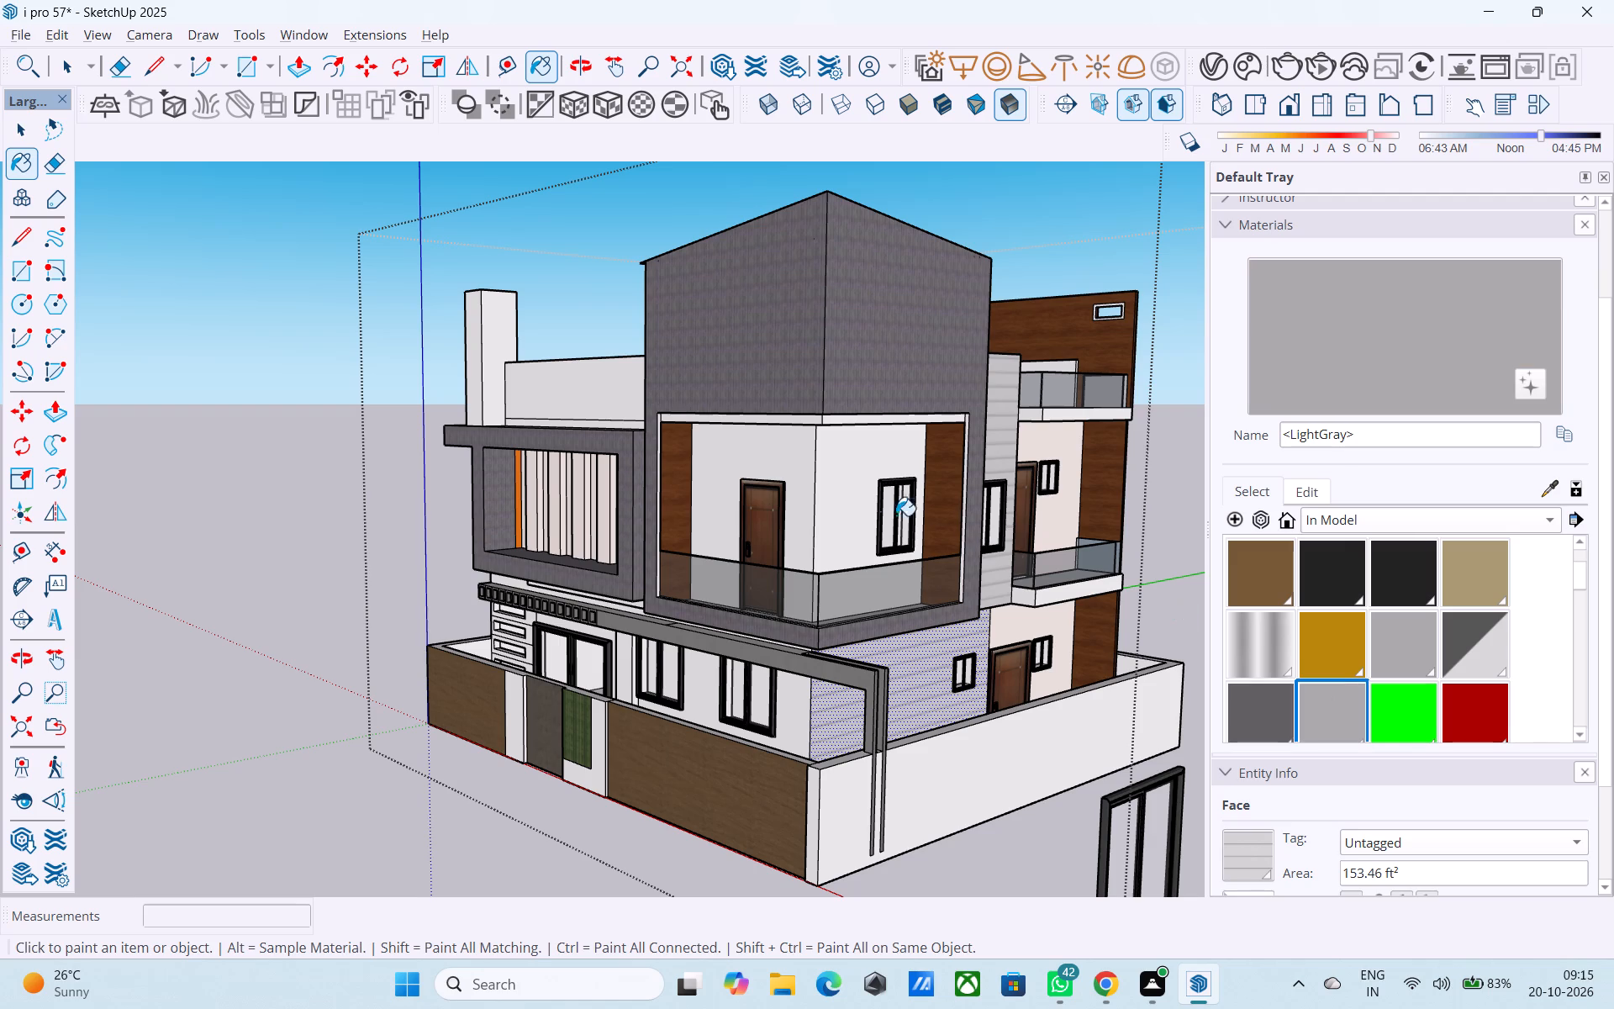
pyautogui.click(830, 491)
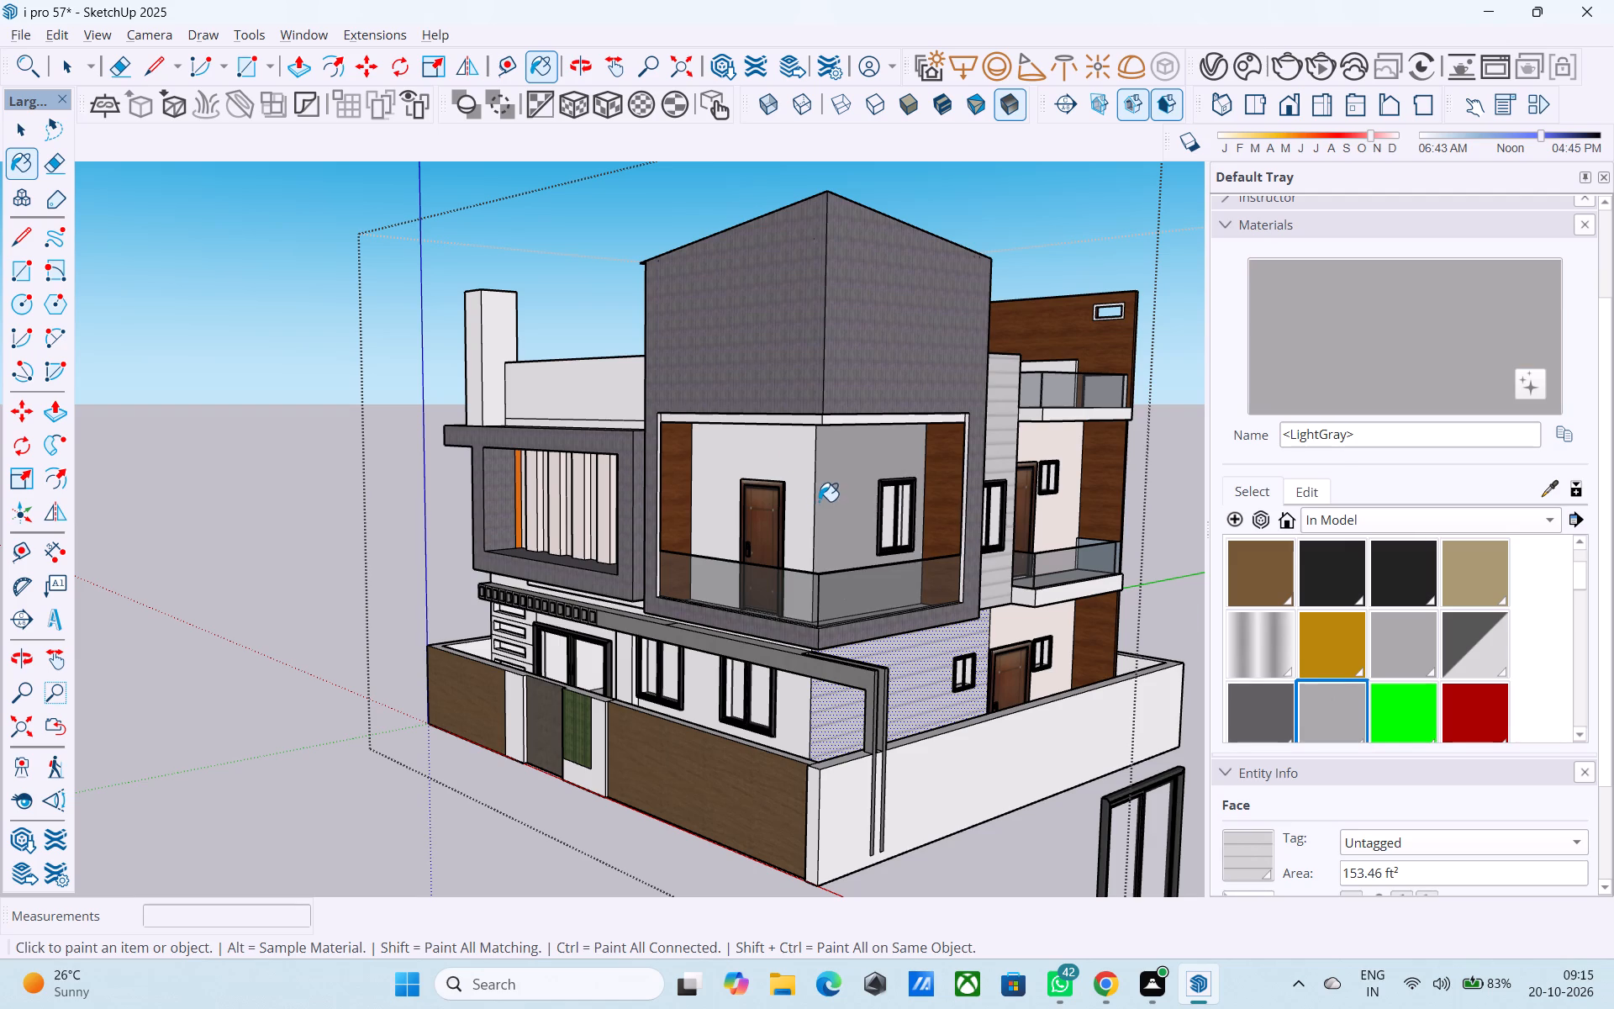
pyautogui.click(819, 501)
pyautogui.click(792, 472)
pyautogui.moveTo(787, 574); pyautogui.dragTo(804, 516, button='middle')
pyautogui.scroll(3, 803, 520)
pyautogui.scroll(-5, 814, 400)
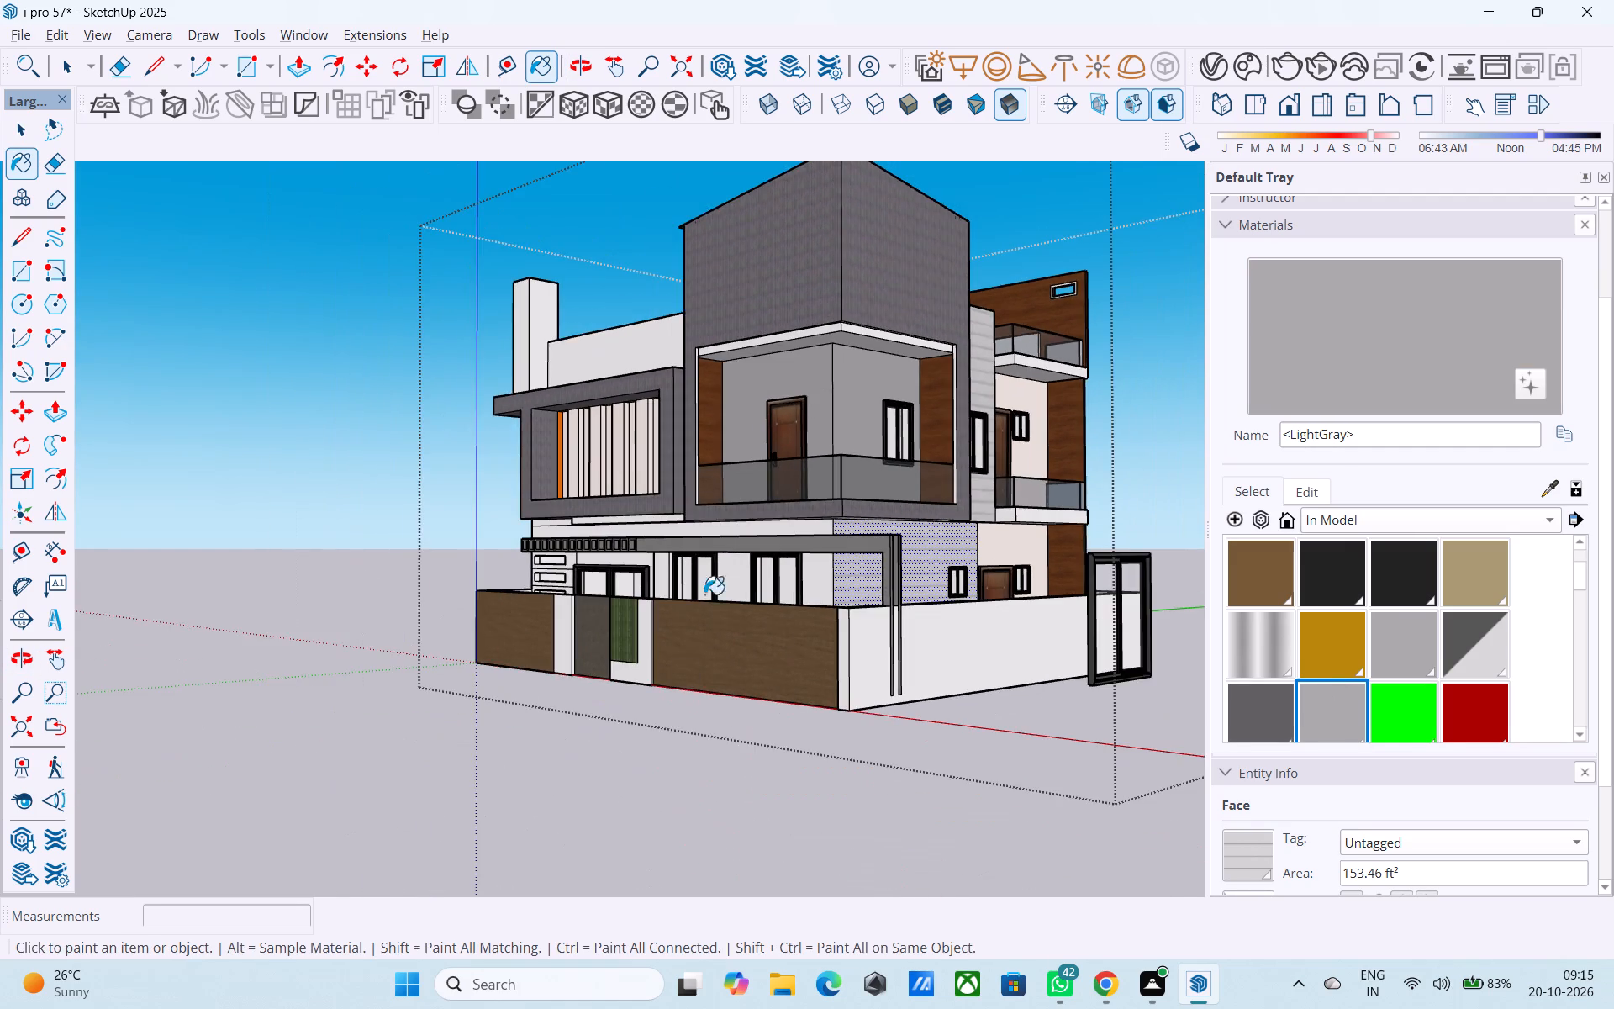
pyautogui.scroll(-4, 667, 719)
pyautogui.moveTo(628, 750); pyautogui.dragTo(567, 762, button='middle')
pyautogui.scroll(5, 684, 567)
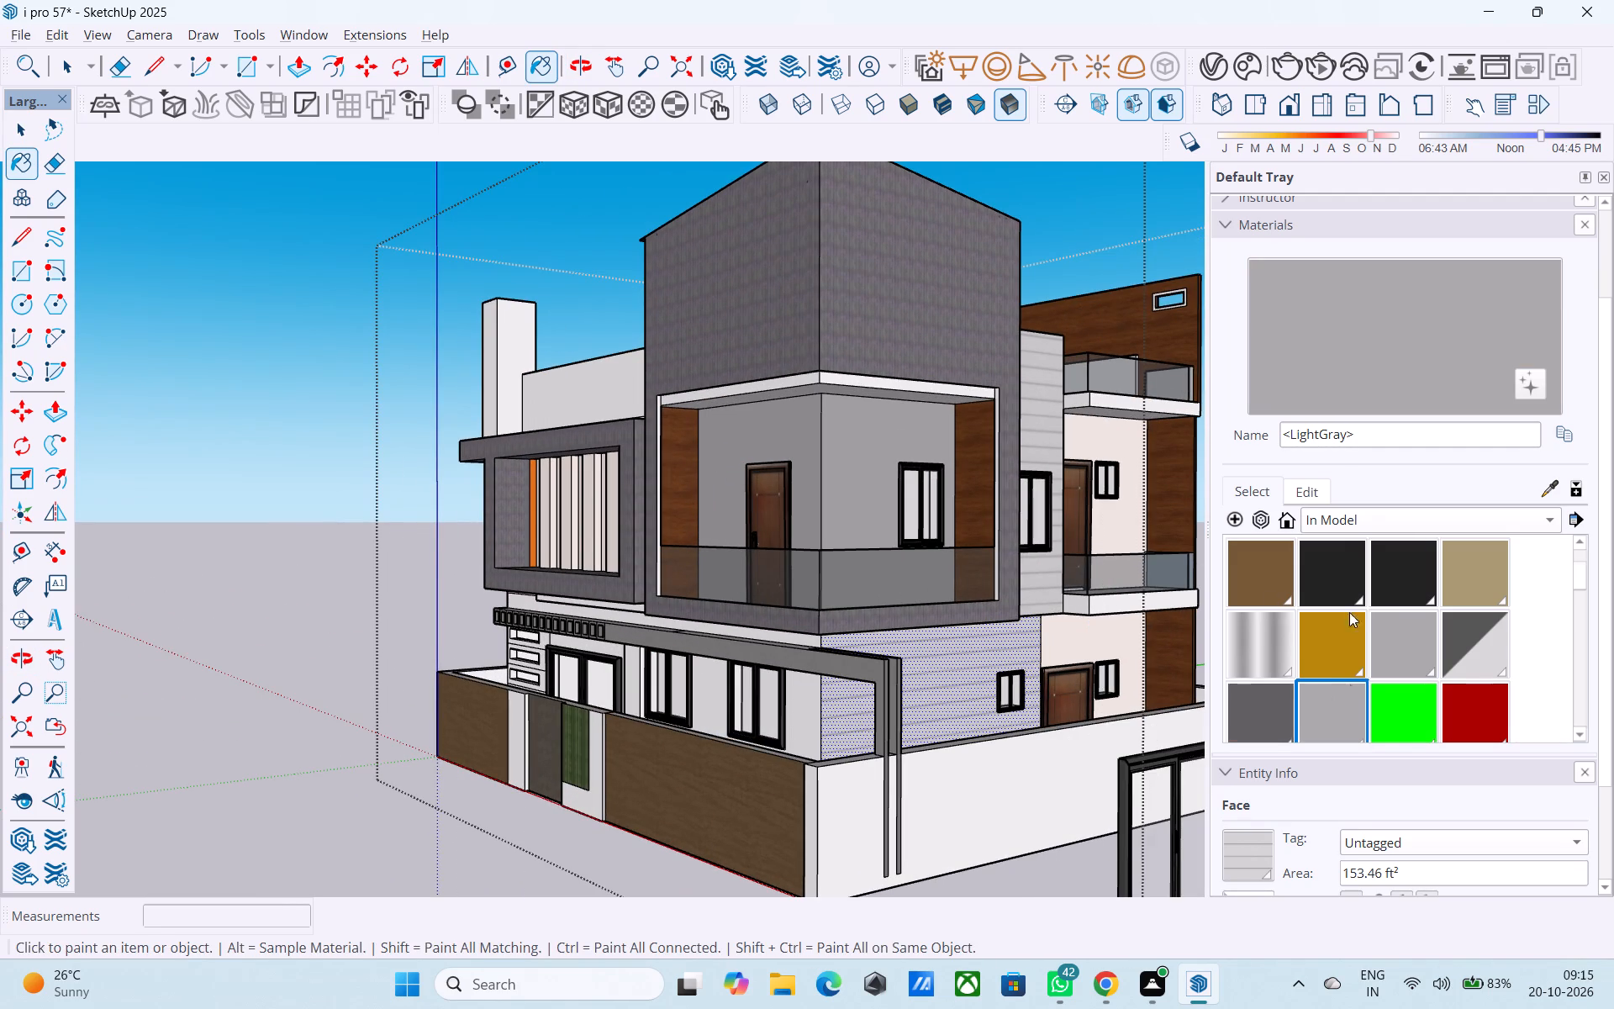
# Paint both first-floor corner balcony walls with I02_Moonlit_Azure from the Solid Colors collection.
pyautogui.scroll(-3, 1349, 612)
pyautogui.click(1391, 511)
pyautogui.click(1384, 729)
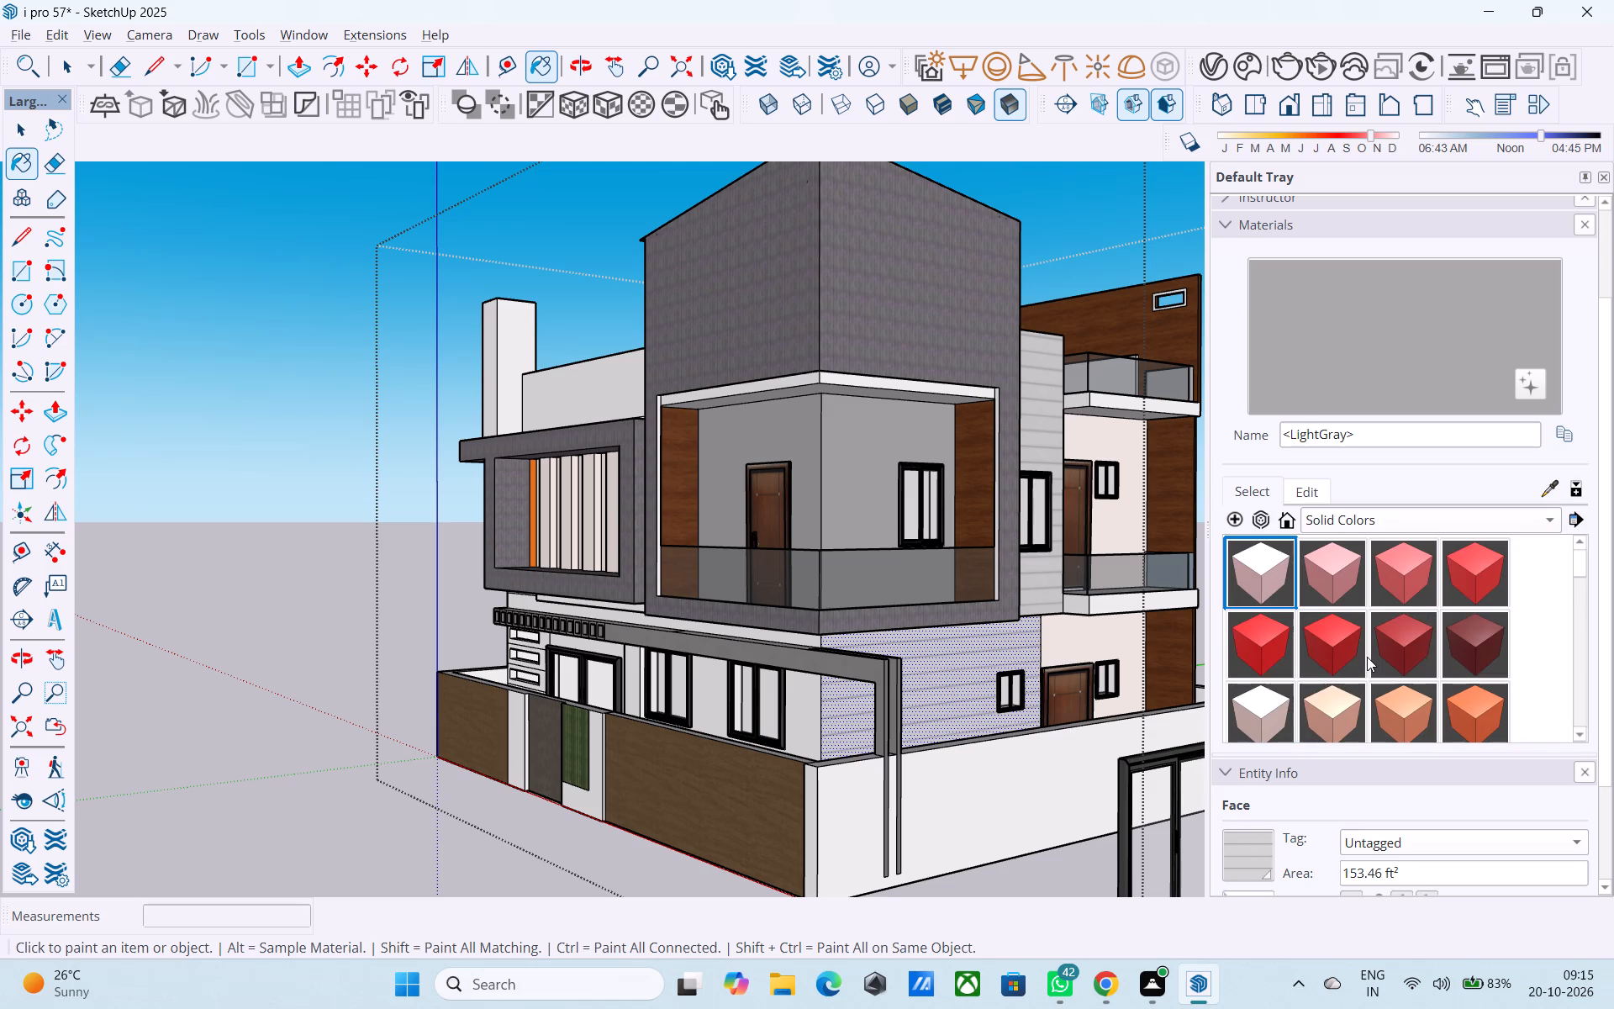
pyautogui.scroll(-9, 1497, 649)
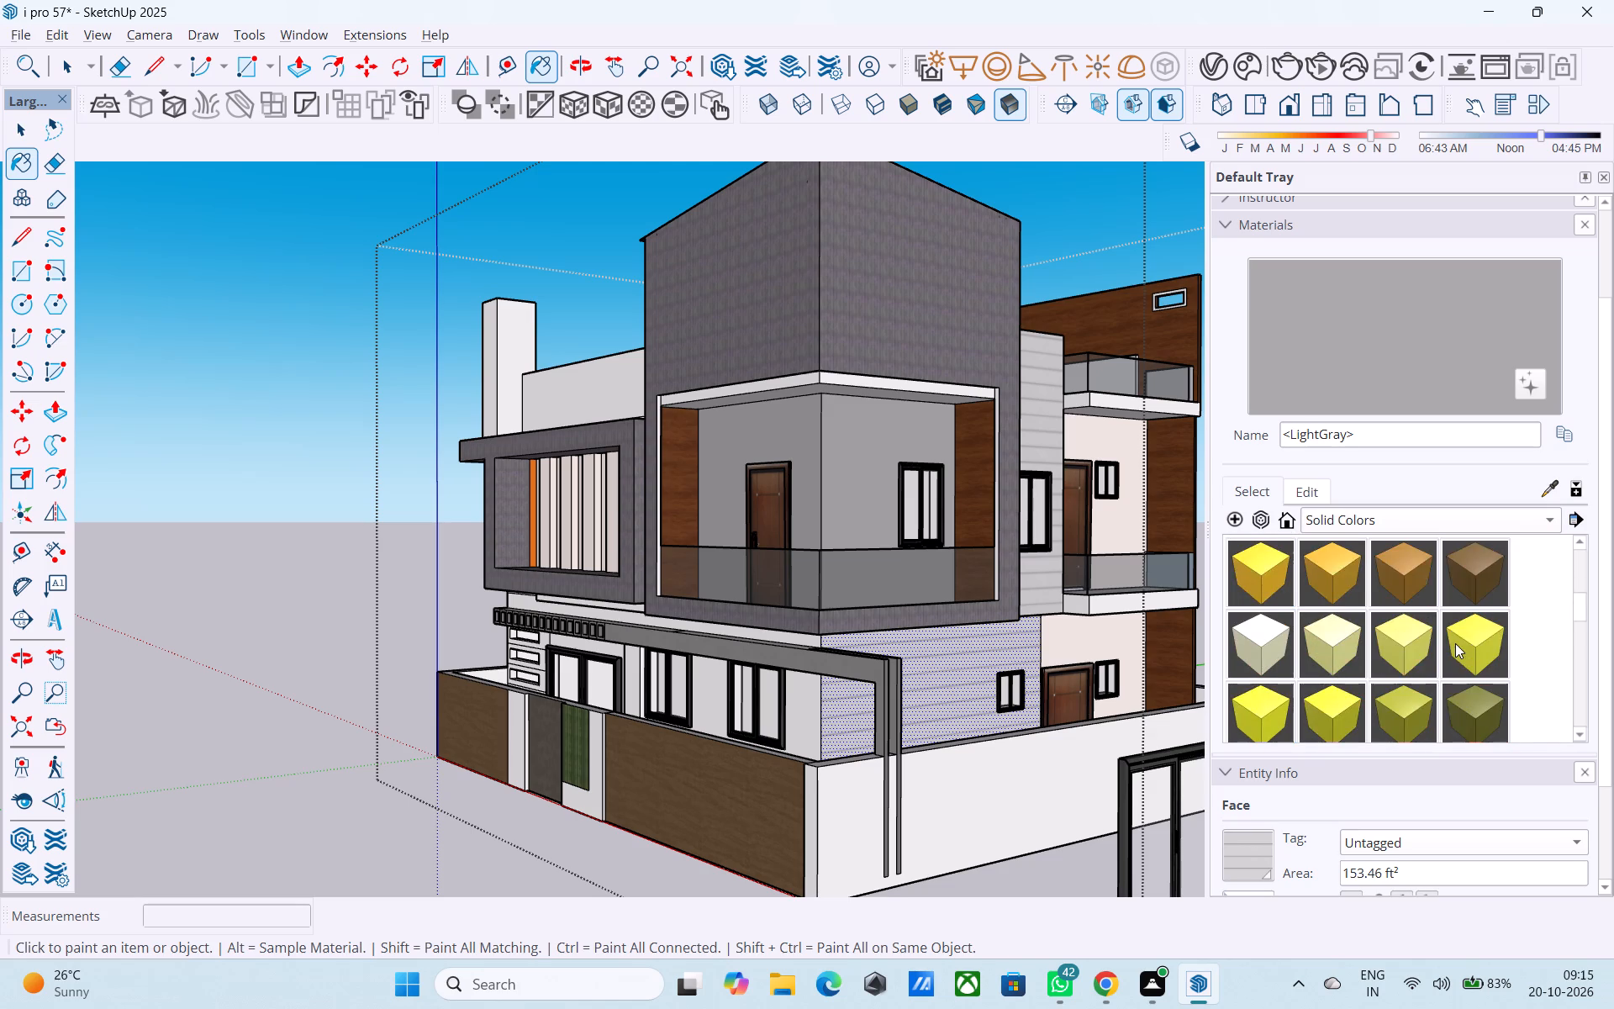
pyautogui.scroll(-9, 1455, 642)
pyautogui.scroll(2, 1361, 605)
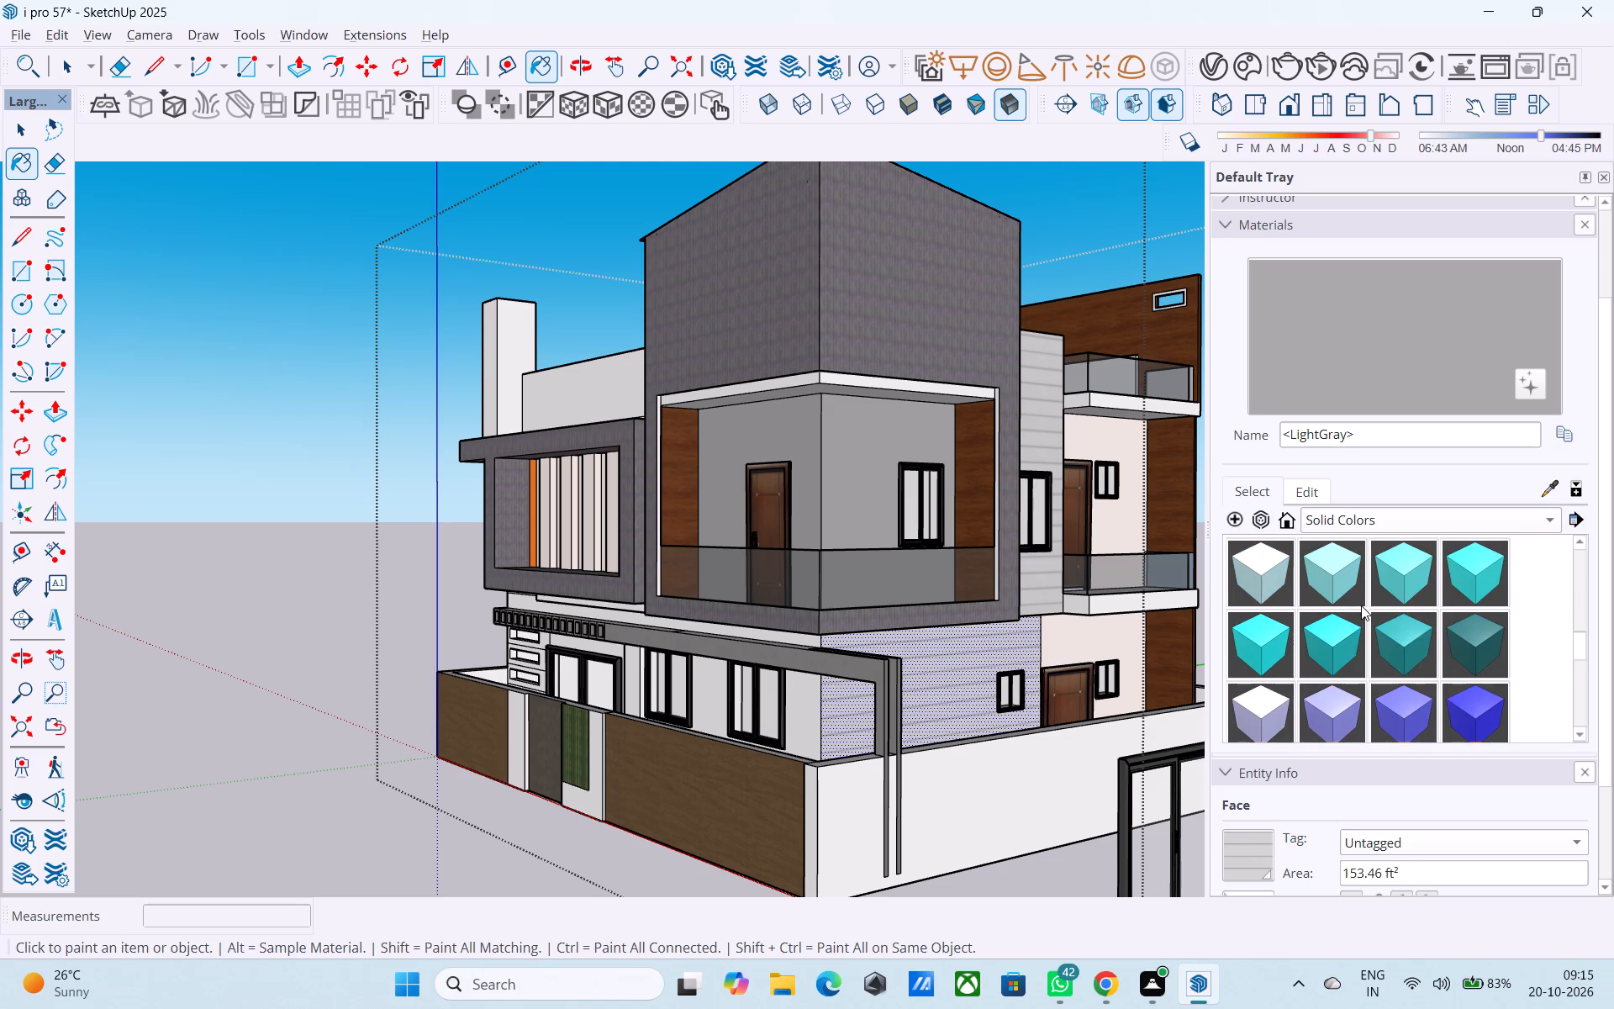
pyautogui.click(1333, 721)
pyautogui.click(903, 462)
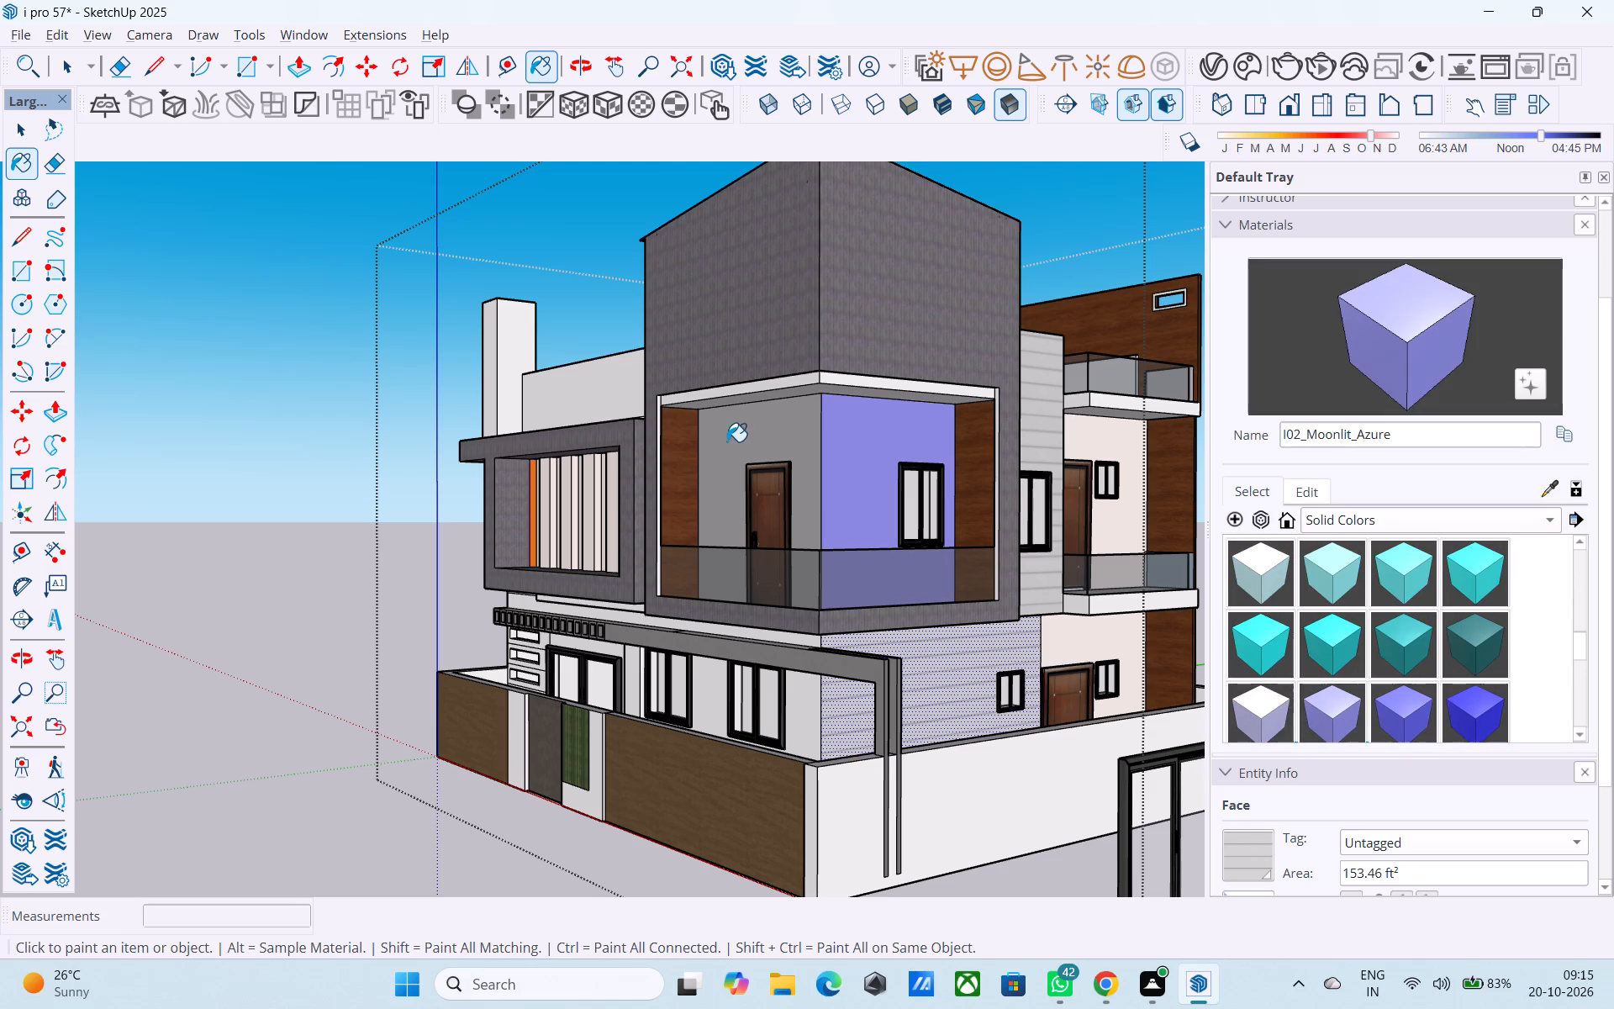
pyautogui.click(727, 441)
# Paint both first-floor corner balcony walls with the lighter I01_Sky_Frost solid color.
pyautogui.click(1275, 713)
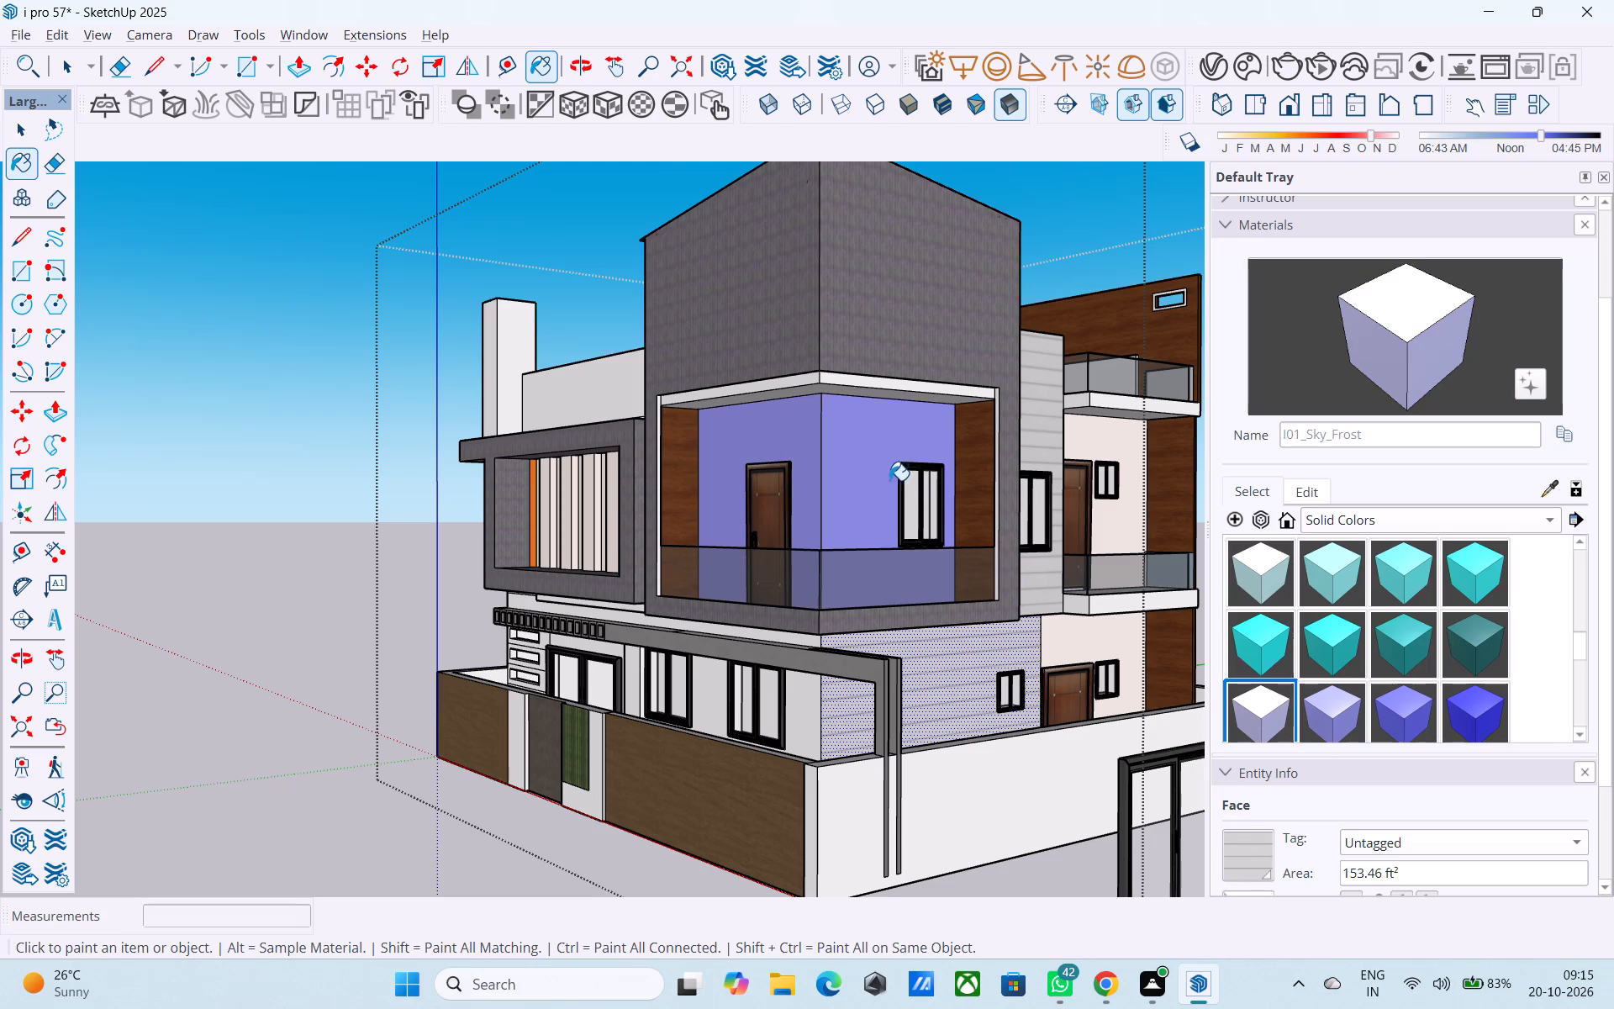
pyautogui.click(889, 479)
pyautogui.click(778, 440)
# Paint the two faces of the narrow band along the top of the corner balcony opening with I01_Sky_Frost.
pyautogui.scroll(-2, 850, 517)
pyautogui.moveTo(861, 573); pyautogui.dragTo(910, 641, button='middle')
pyautogui.scroll(-2, 792, 679)
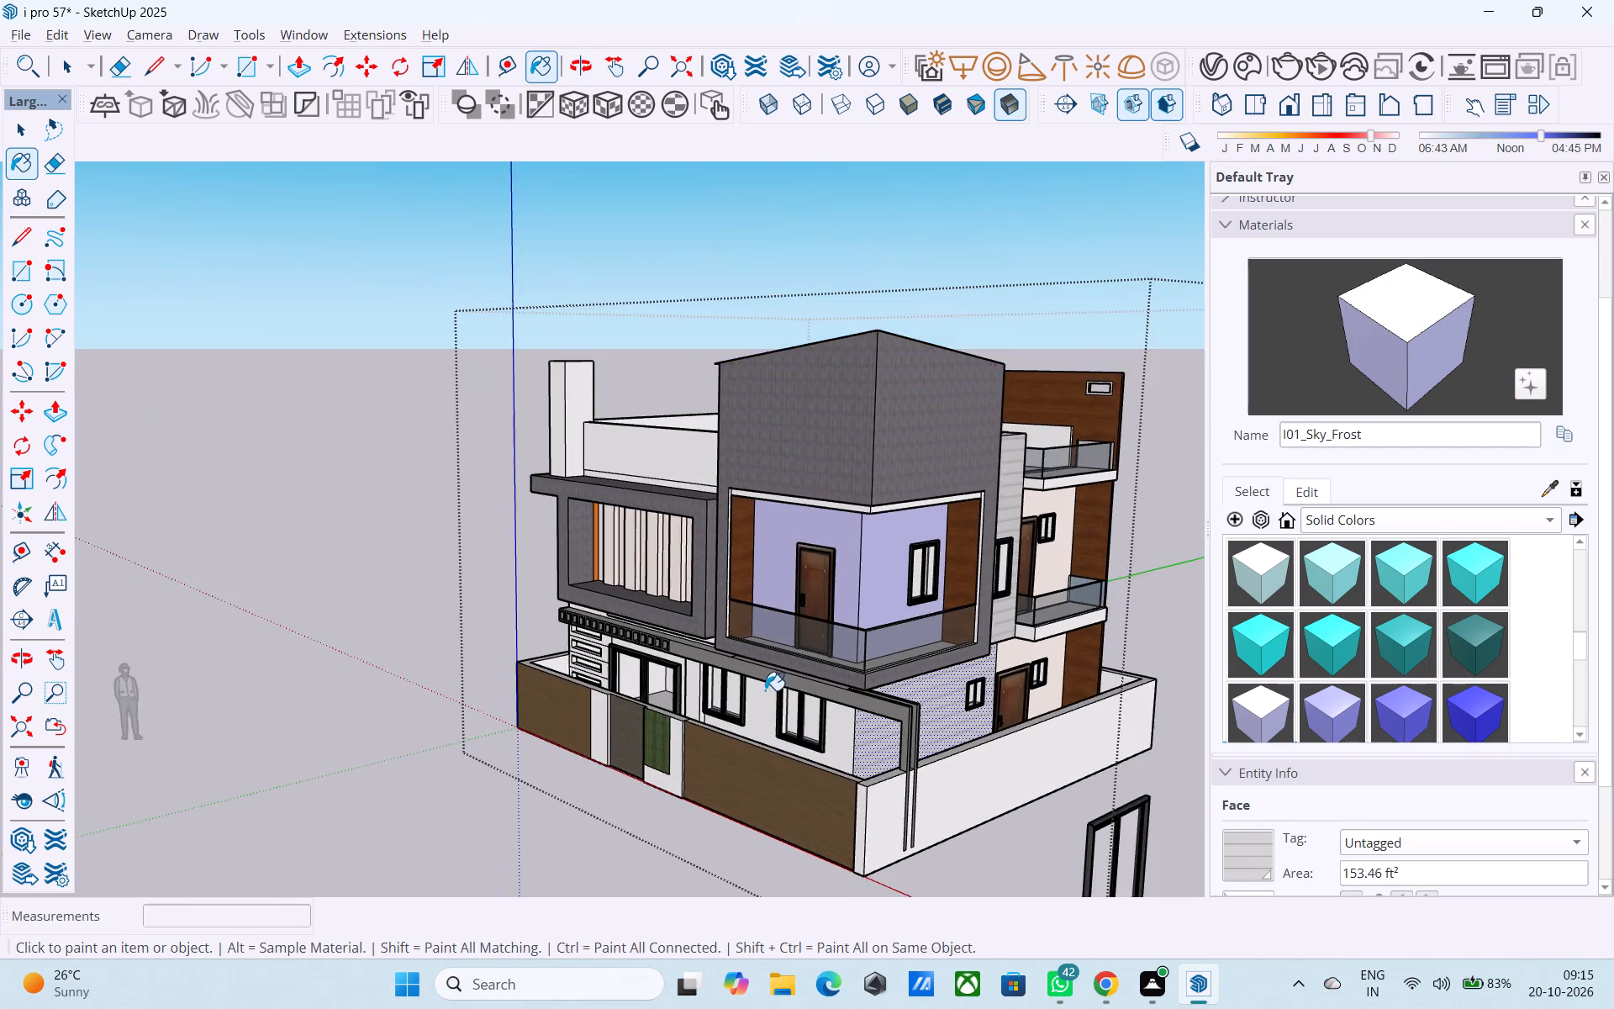
pyautogui.moveTo(760, 690); pyautogui.dragTo(713, 666, button='middle')
pyautogui.moveTo(715, 667); pyautogui.dragTo(698, 671, button='middle')
pyautogui.scroll(9, 738, 615)
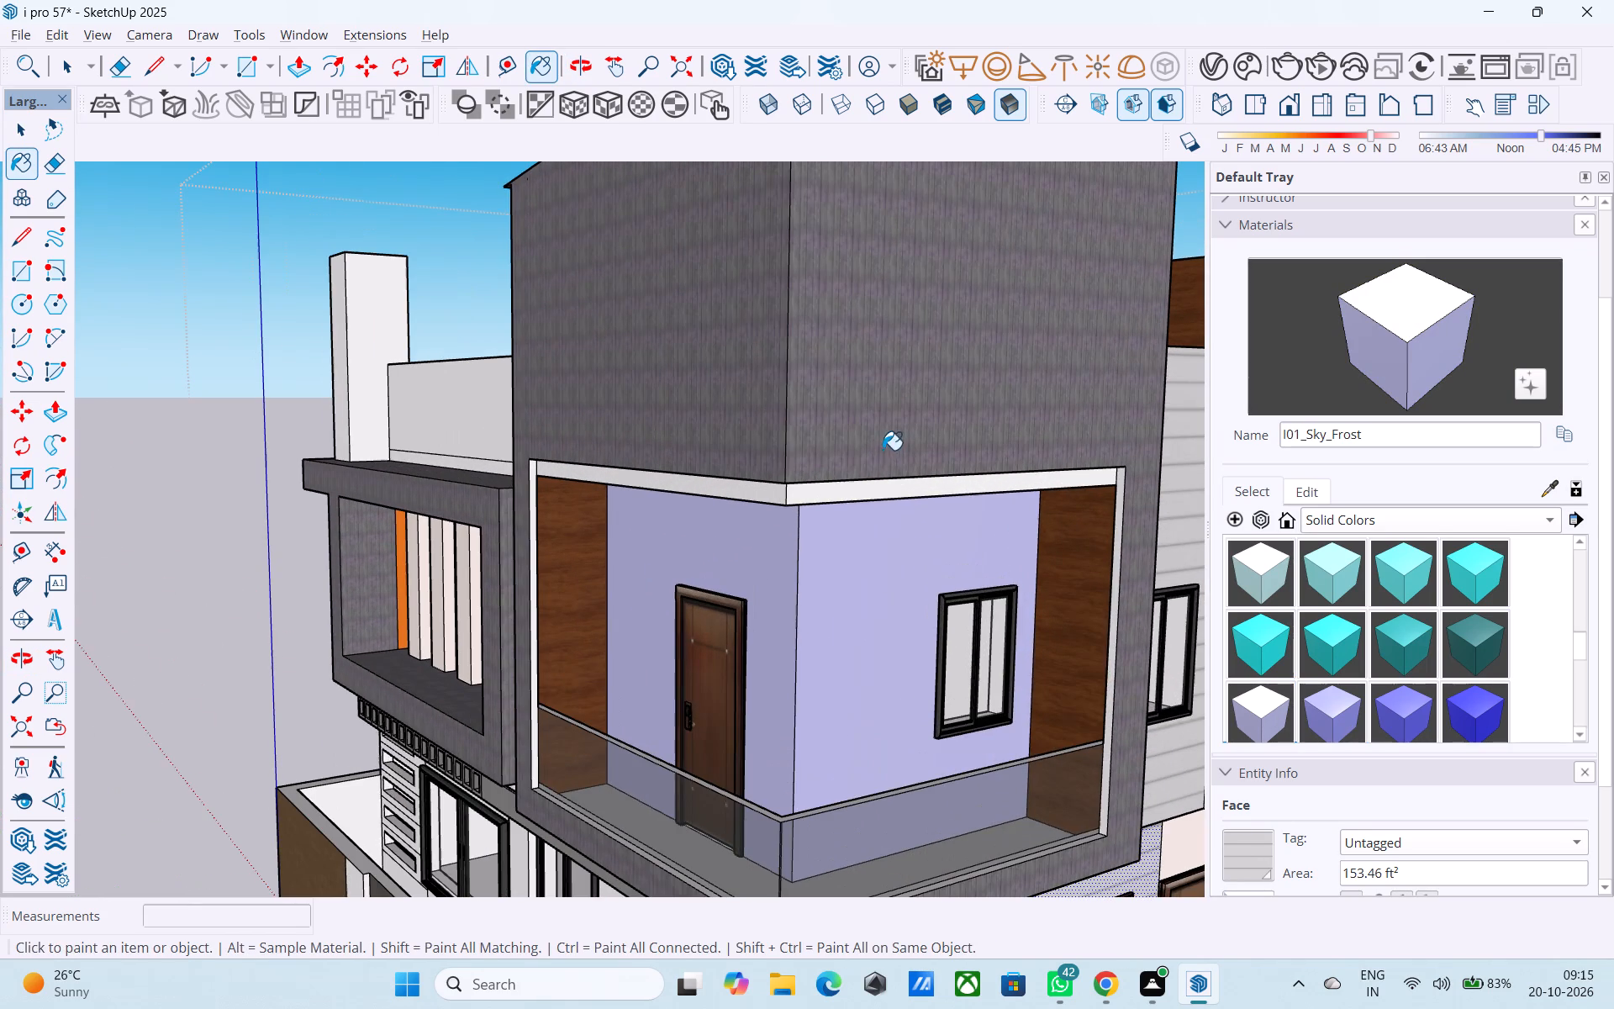
pyautogui.click(860, 491)
pyautogui.click(739, 501)
pyautogui.click(744, 492)
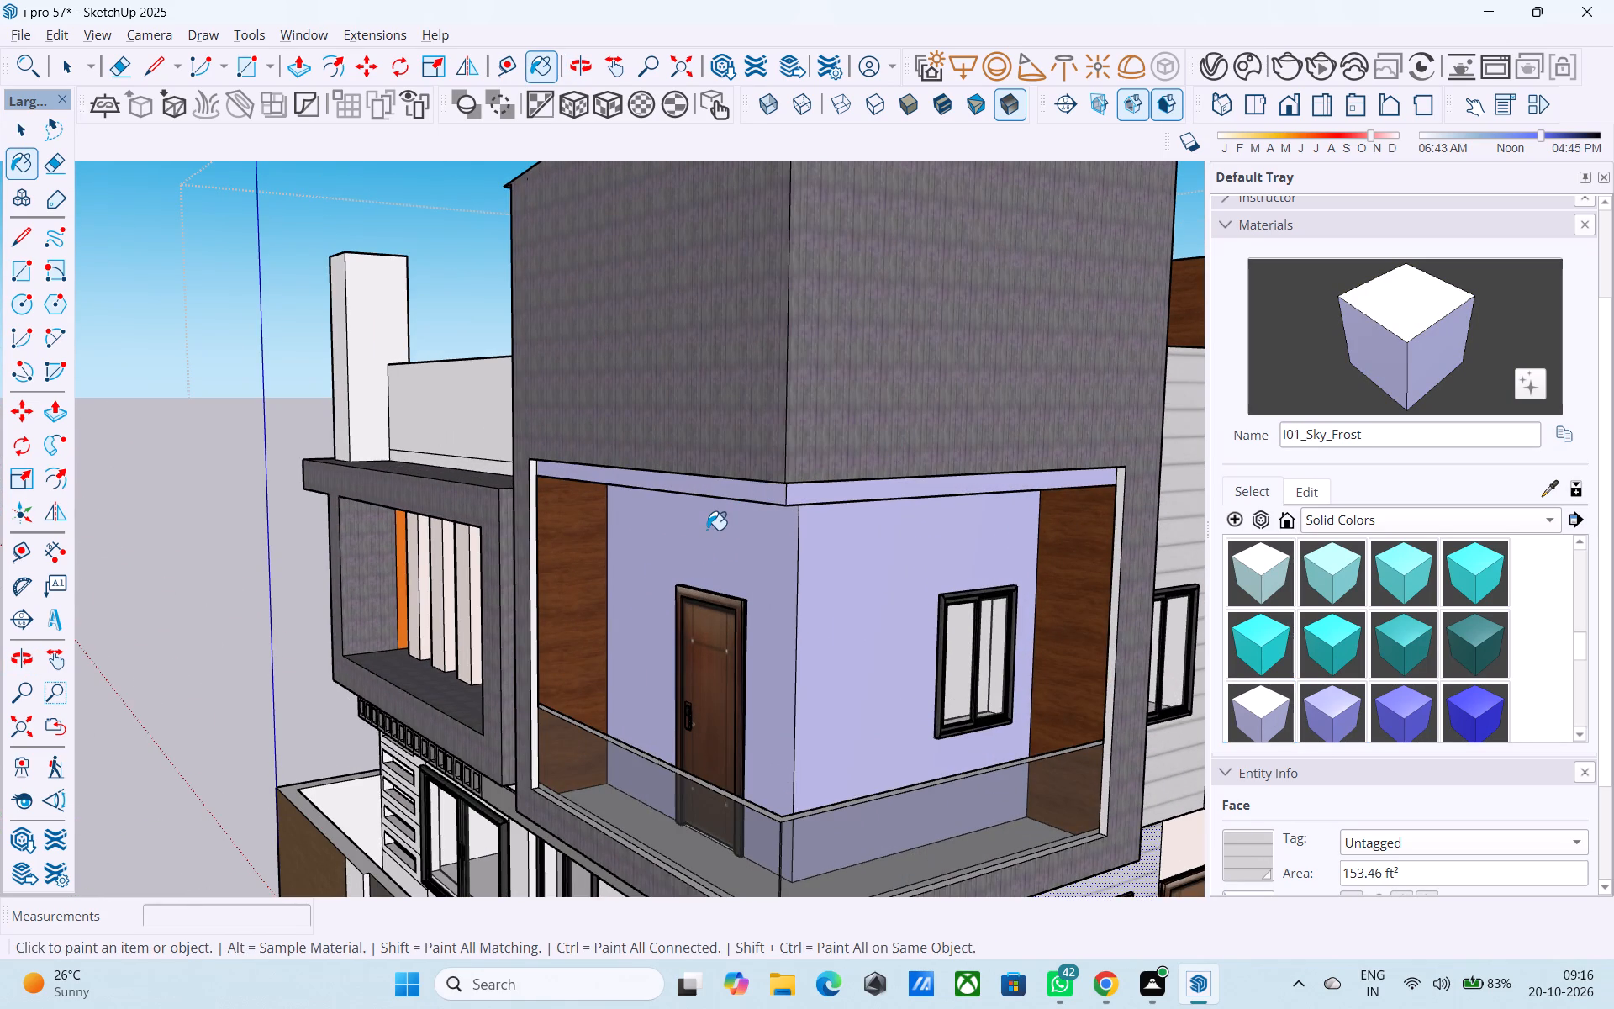
# Examine the front facade, the plain side wall and the roof terrace from several angles.
pyautogui.scroll(-2, 699, 542)
pyautogui.moveTo(699, 544); pyautogui.dragTo(775, 570, button='middle')
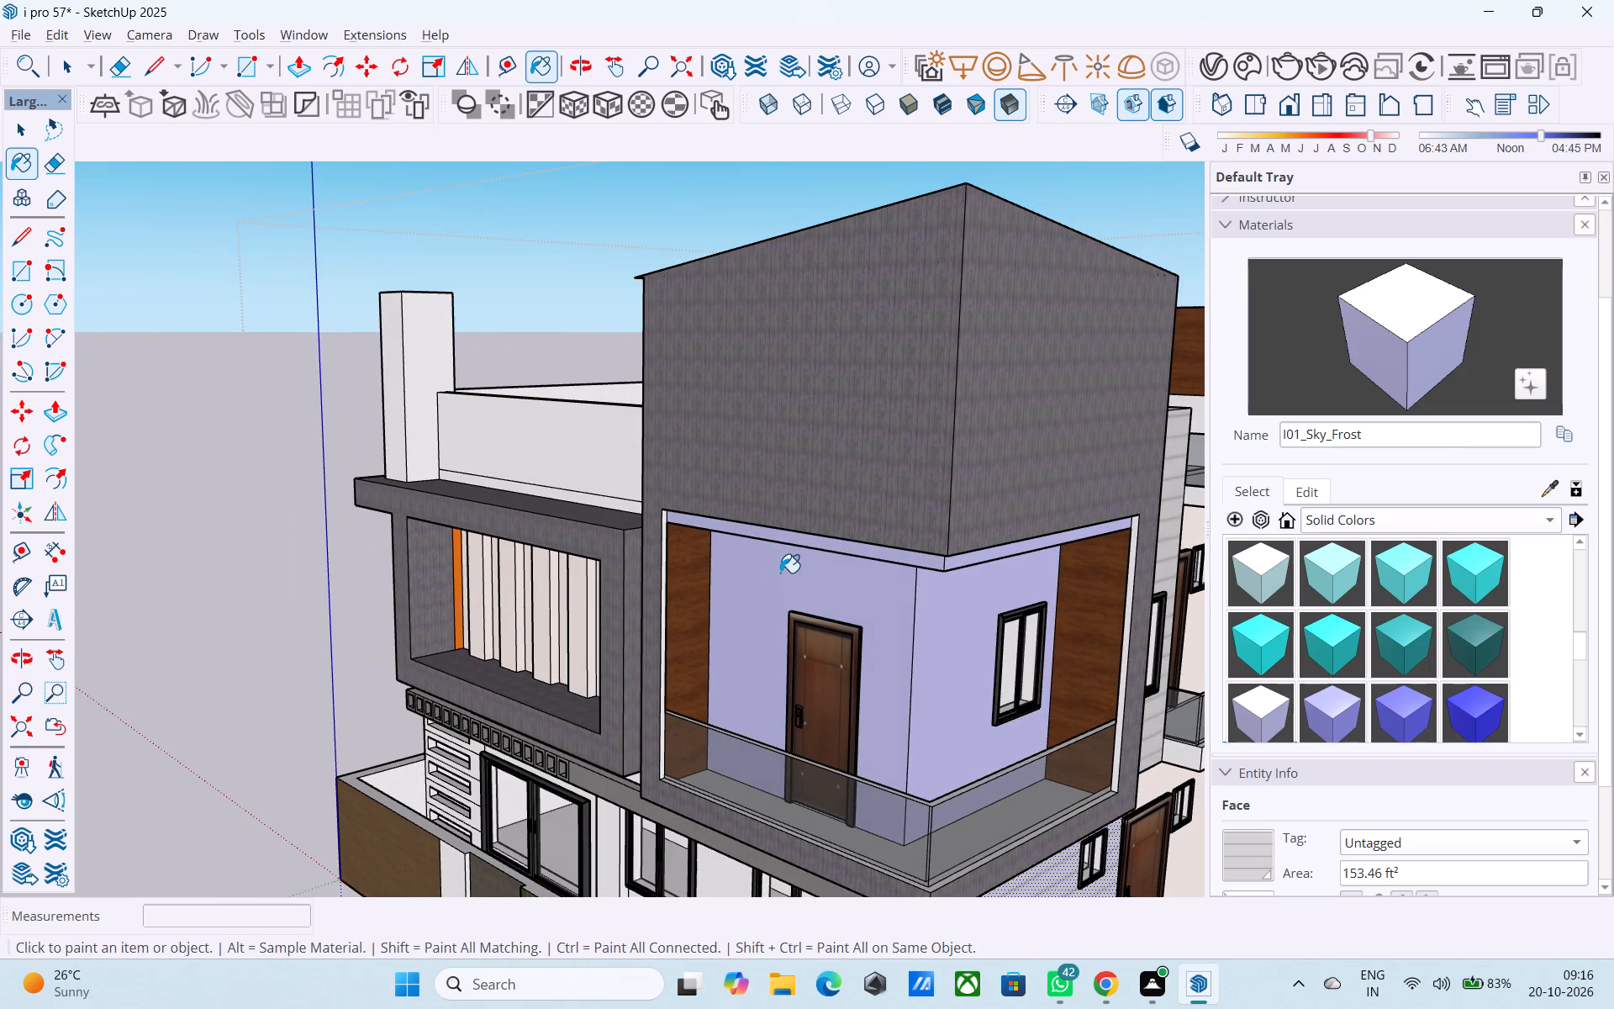
pyautogui.moveTo(788, 565); pyautogui.dragTo(1029, 558, button='middle')
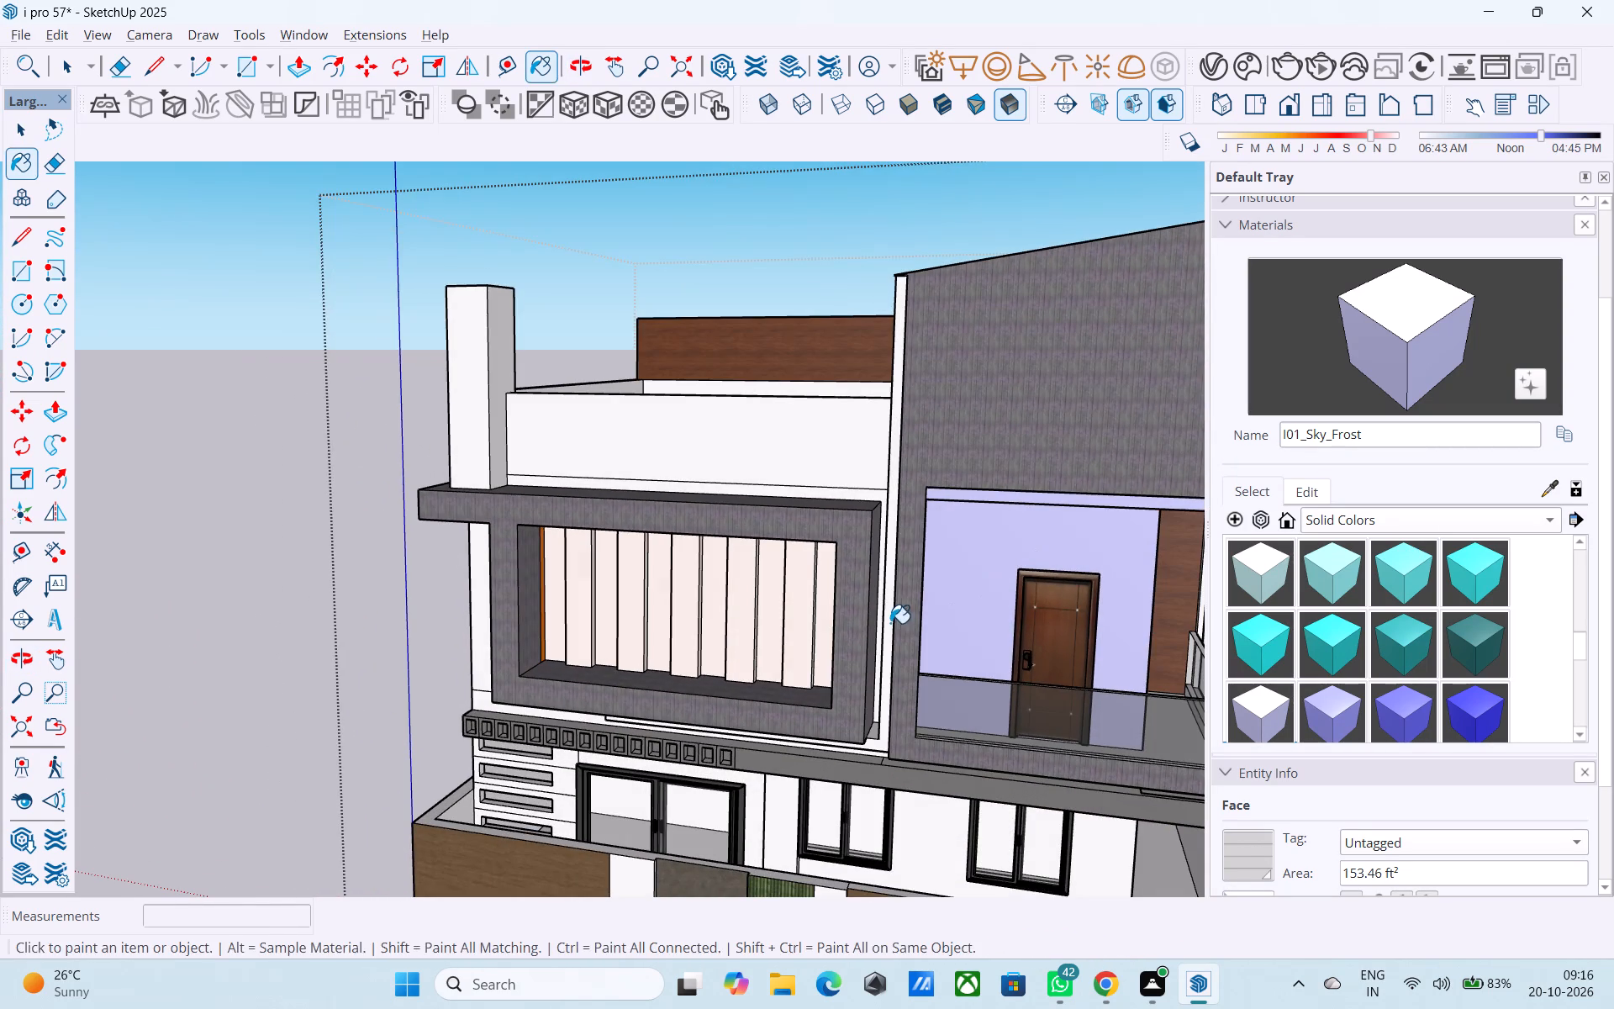
pyautogui.moveTo(740, 676); pyautogui.dragTo(752, 672, button='middle')
pyautogui.scroll(-2, 610, 633)
pyautogui.moveTo(608, 634); pyautogui.dragTo(940, 600, button='middle')
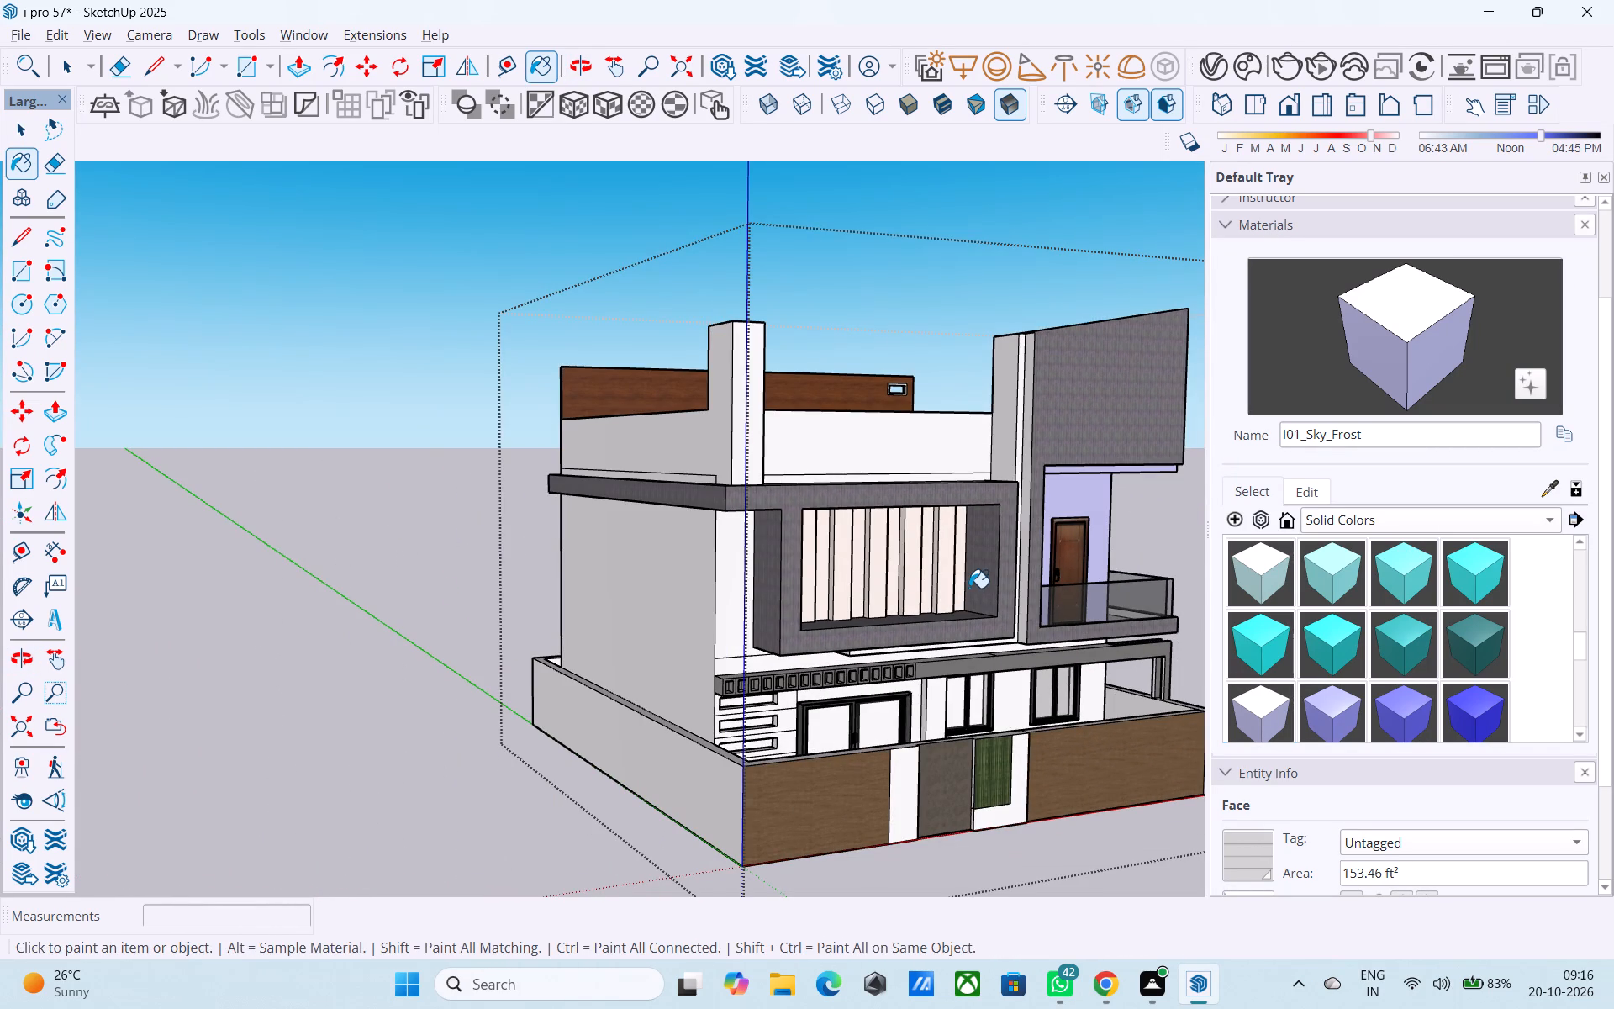
pyautogui.scroll(2, 969, 588)
pyautogui.moveTo(969, 587); pyautogui.dragTo(926, 647, button='middle')
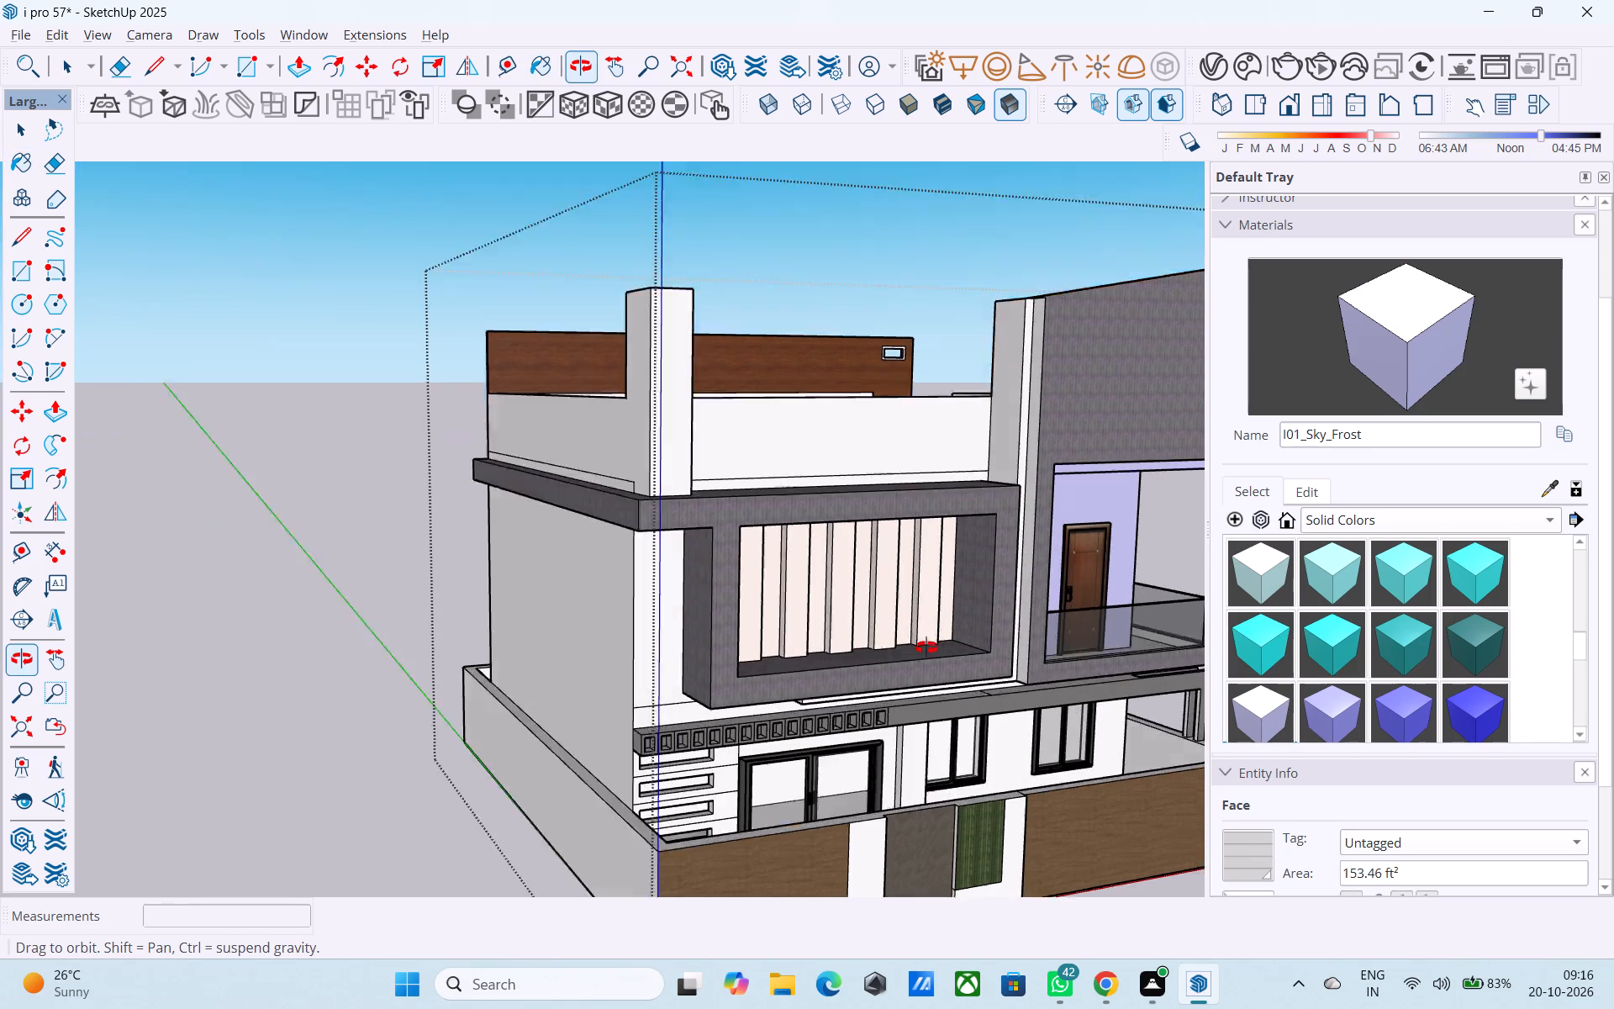
pyautogui.moveTo(926, 647); pyautogui.dragTo(860, 710, button='middle')
pyautogui.moveTo(599, 535); pyautogui.dragTo(541, 563, button='middle')
pyautogui.scroll(-3, 1012, 616)
pyautogui.moveTo(1024, 635); pyautogui.dragTo(987, 648, button='middle')
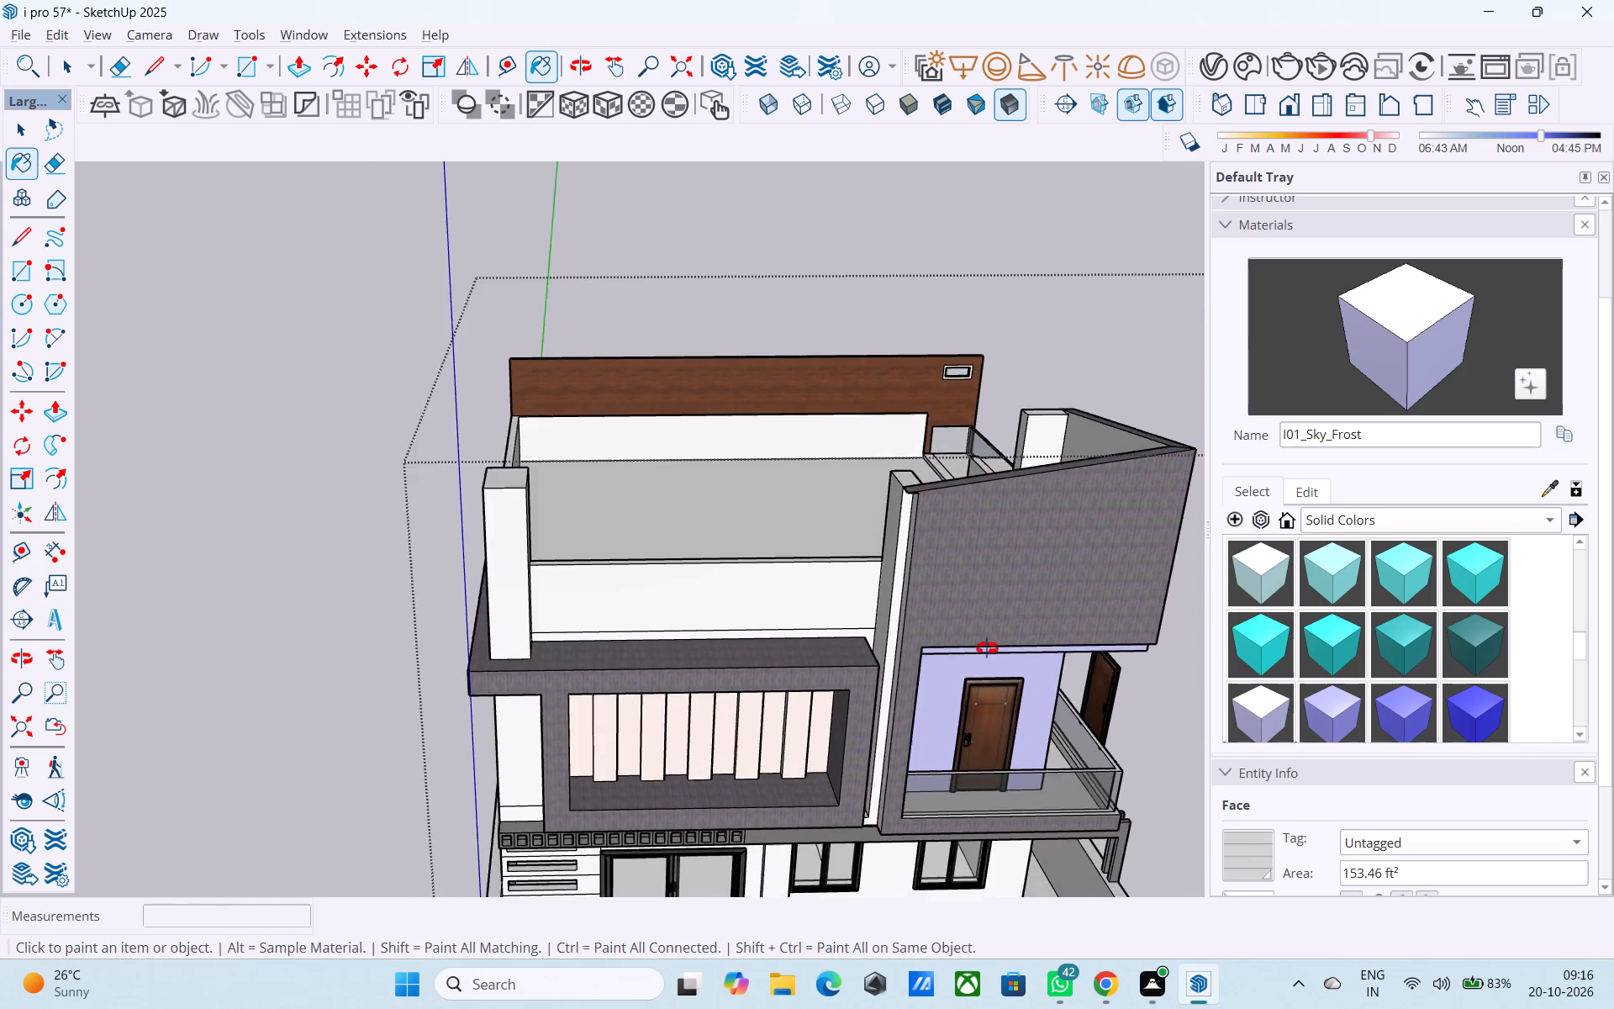
pyautogui.moveTo(987, 648); pyautogui.dragTo(752, 710, button='middle')
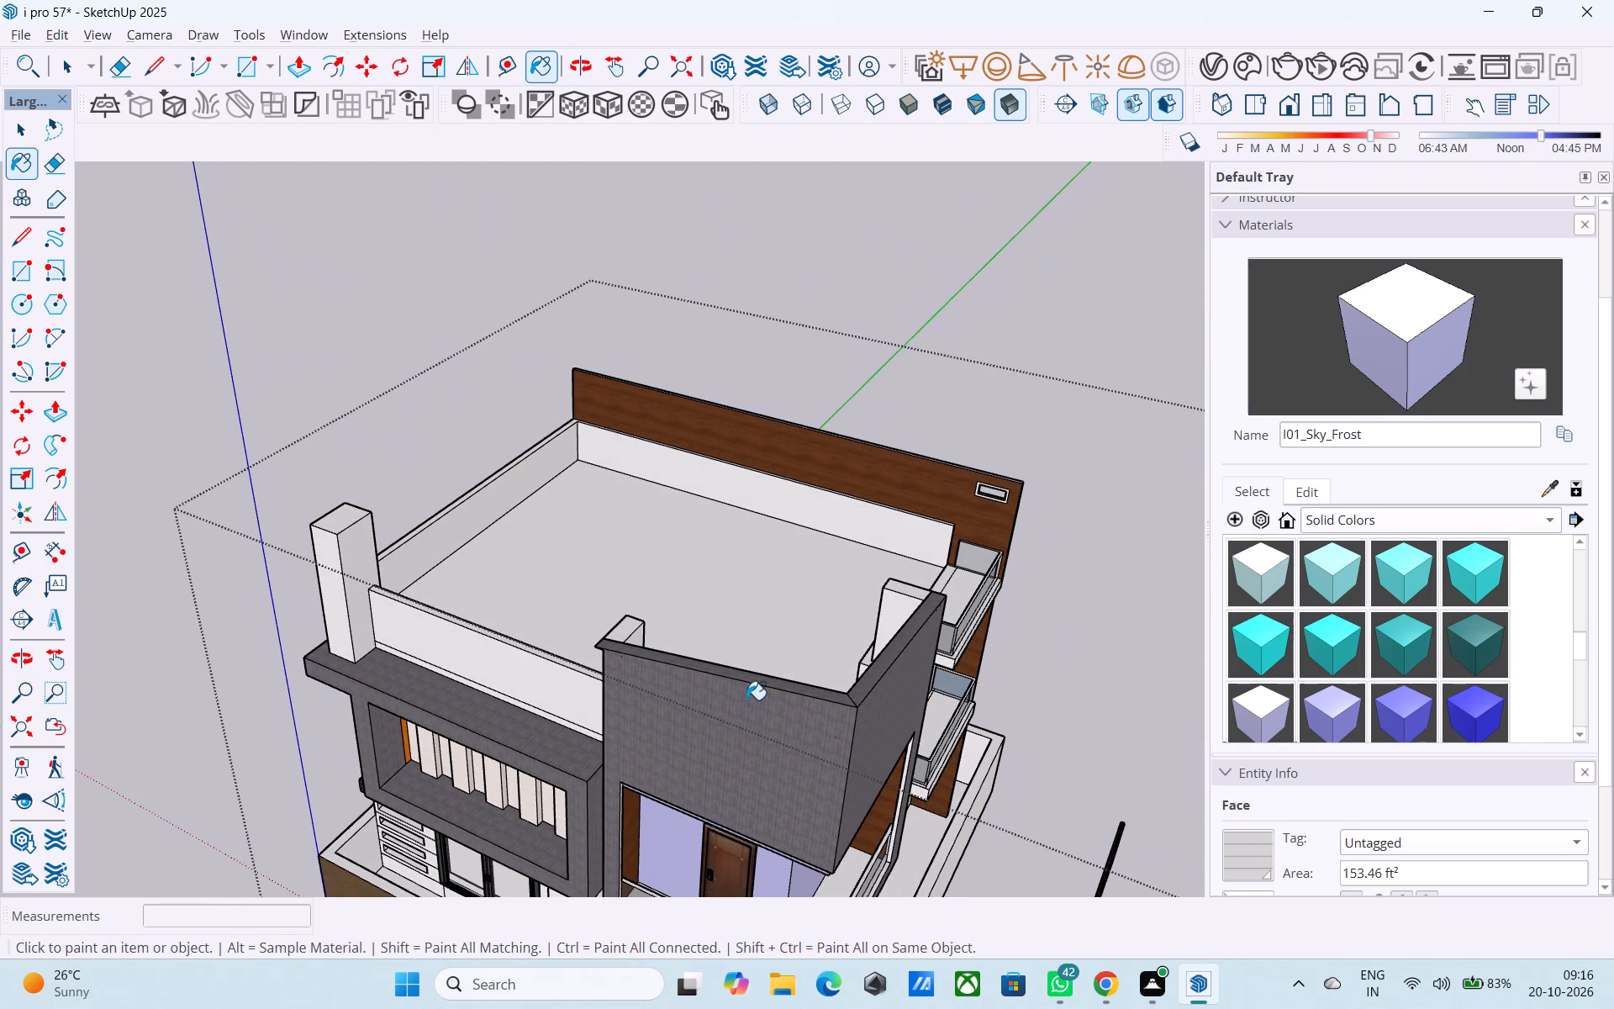
# Copy a top edge of the front corner roof pillar down its side face, entering a distance of 6" and then 1'.
pyautogui.press('space')
pyautogui.moveTo(726, 668); pyautogui.dragTo(746, 739, button='middle')
pyautogui.scroll(4, 596, 692)
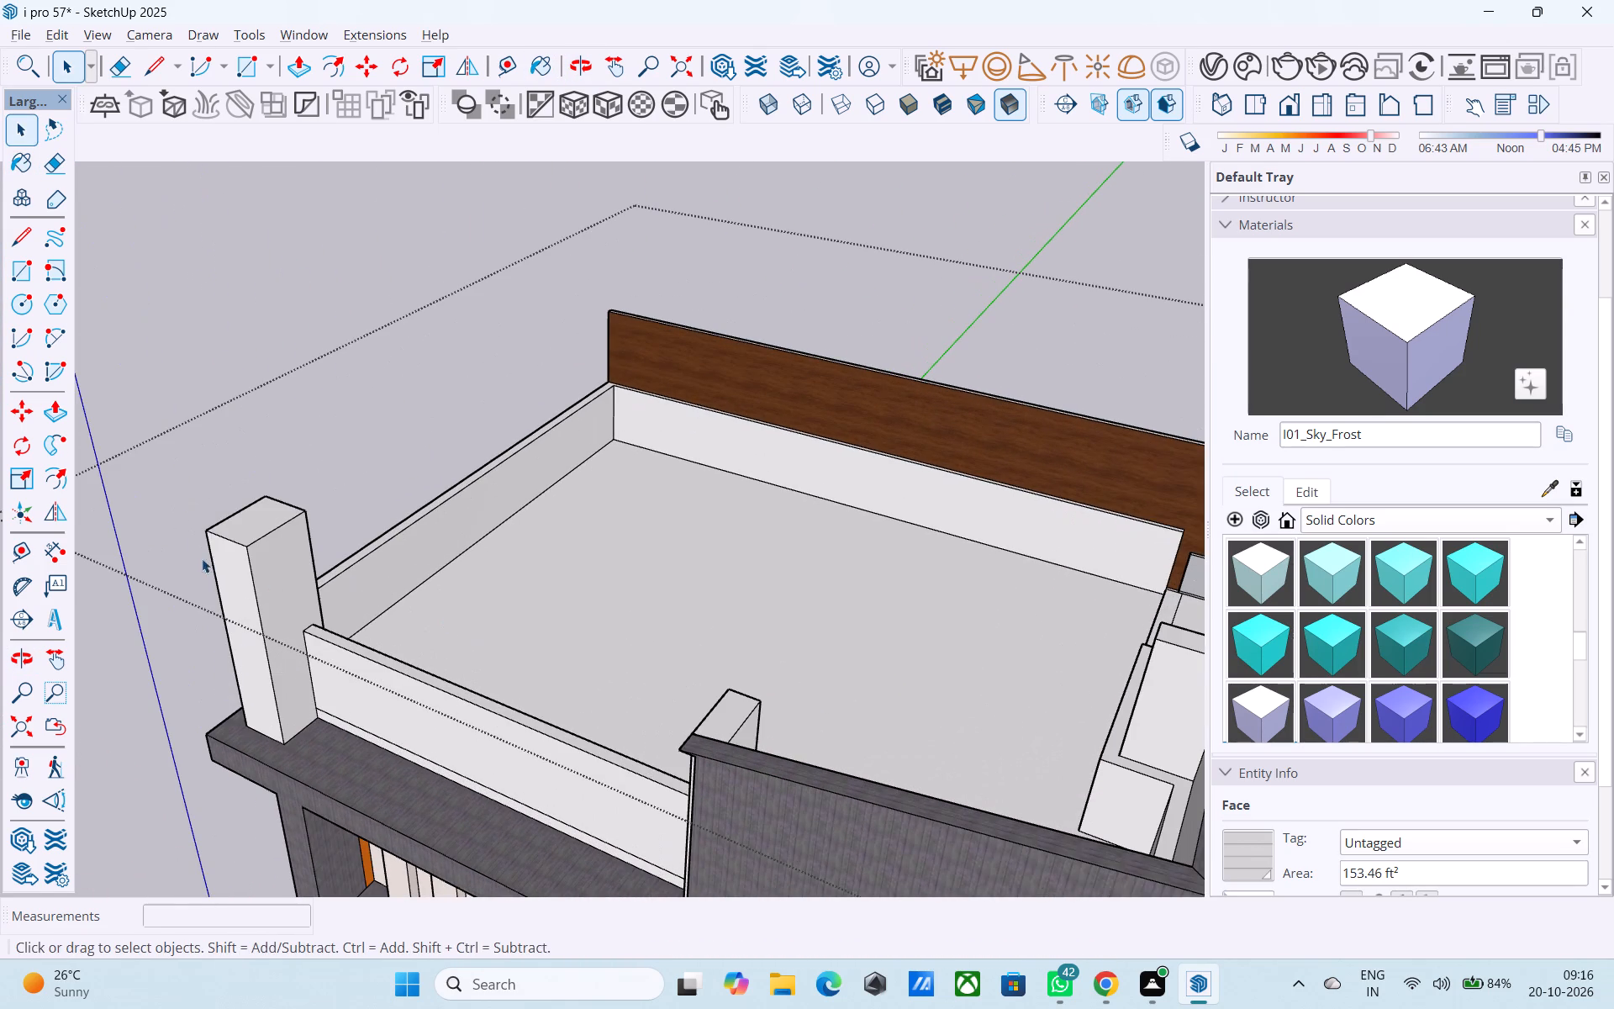
pyautogui.click(256, 538)
pyautogui.press('m')
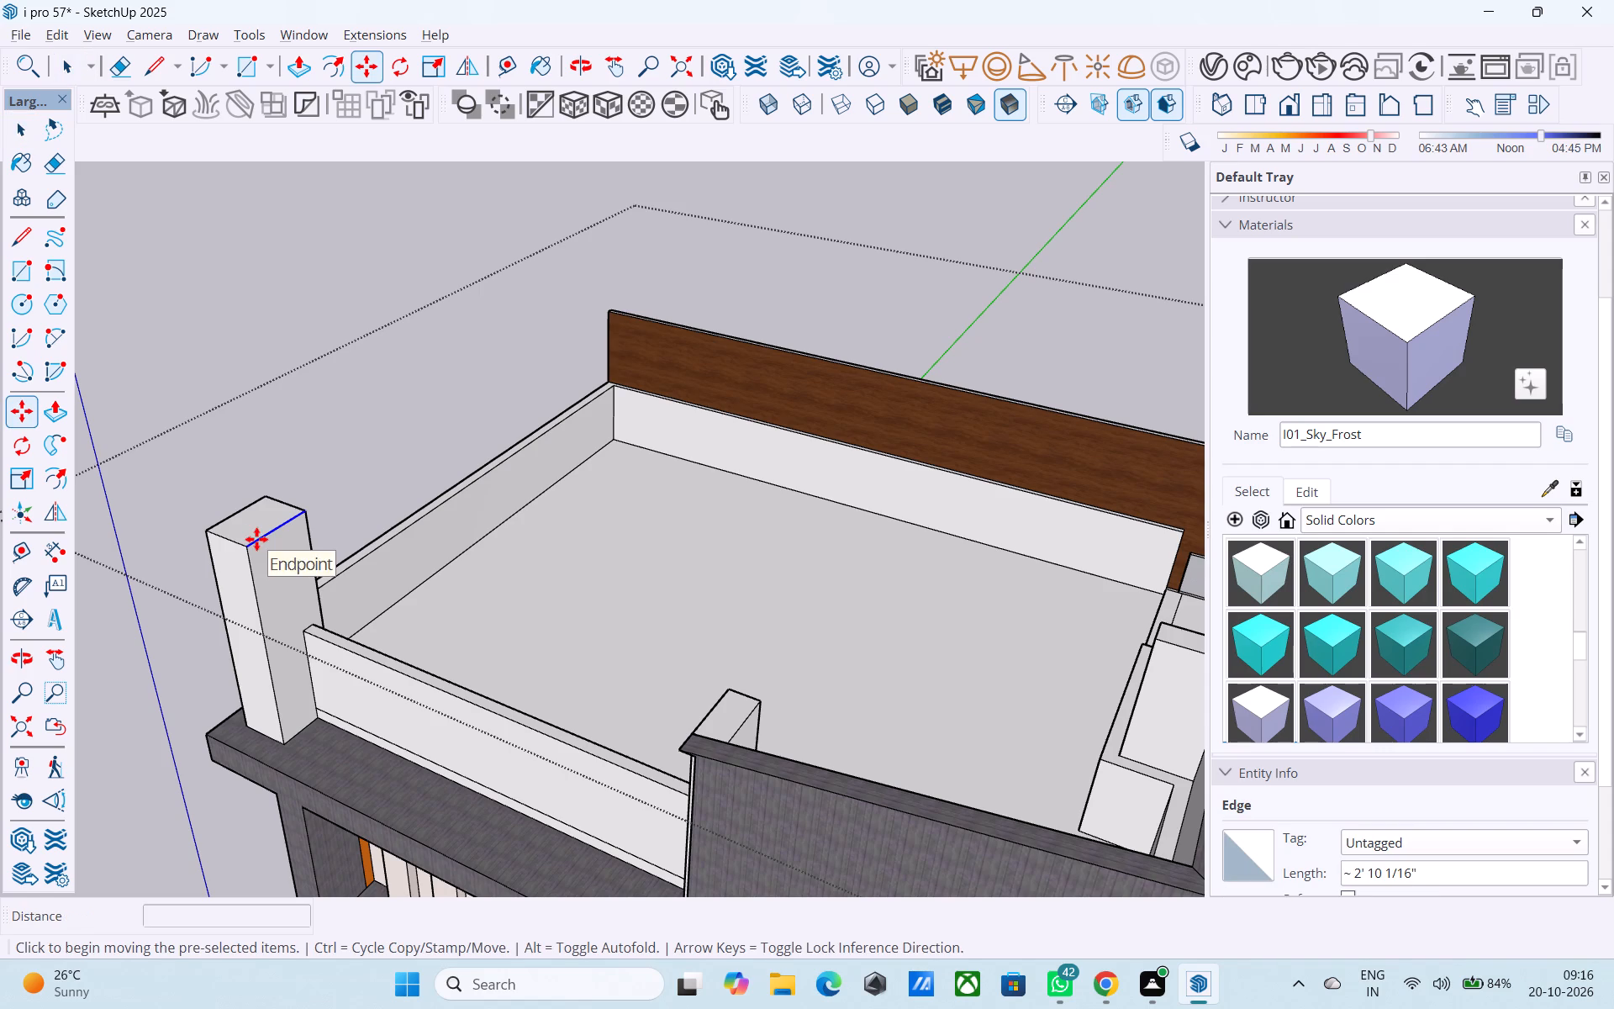
pyautogui.click(246, 553)
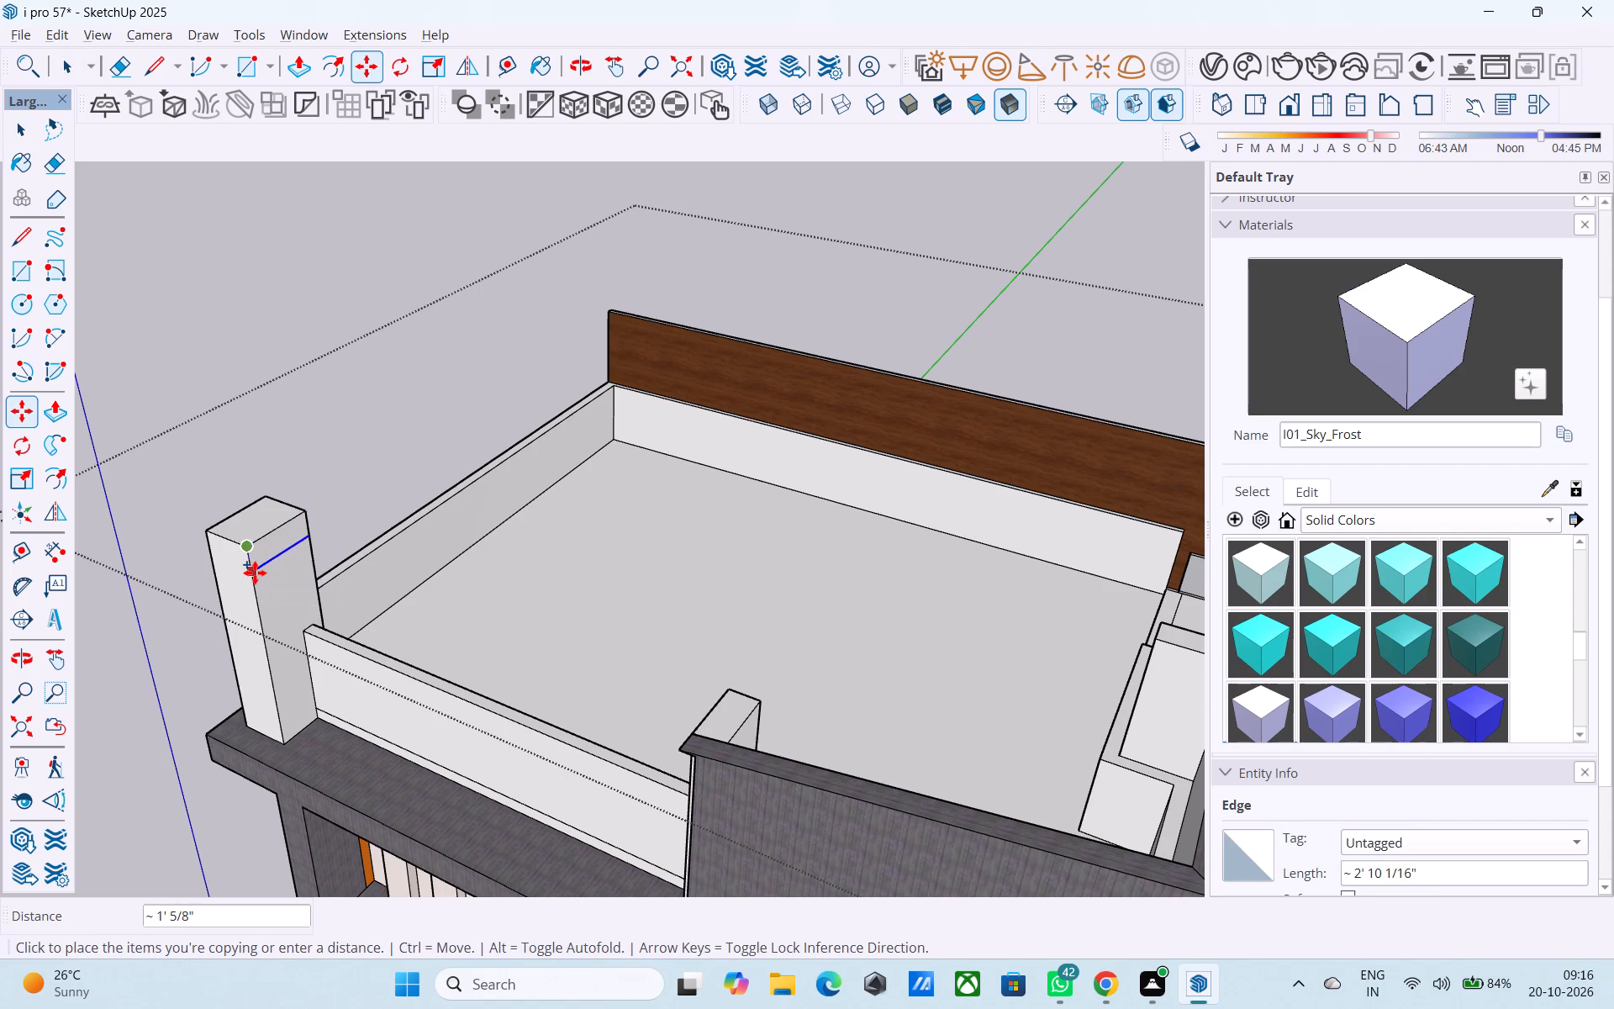
pyautogui.write('6"')
pyautogui.press('Return')
pyautogui.write("1'")
pyautogui.press('Return')
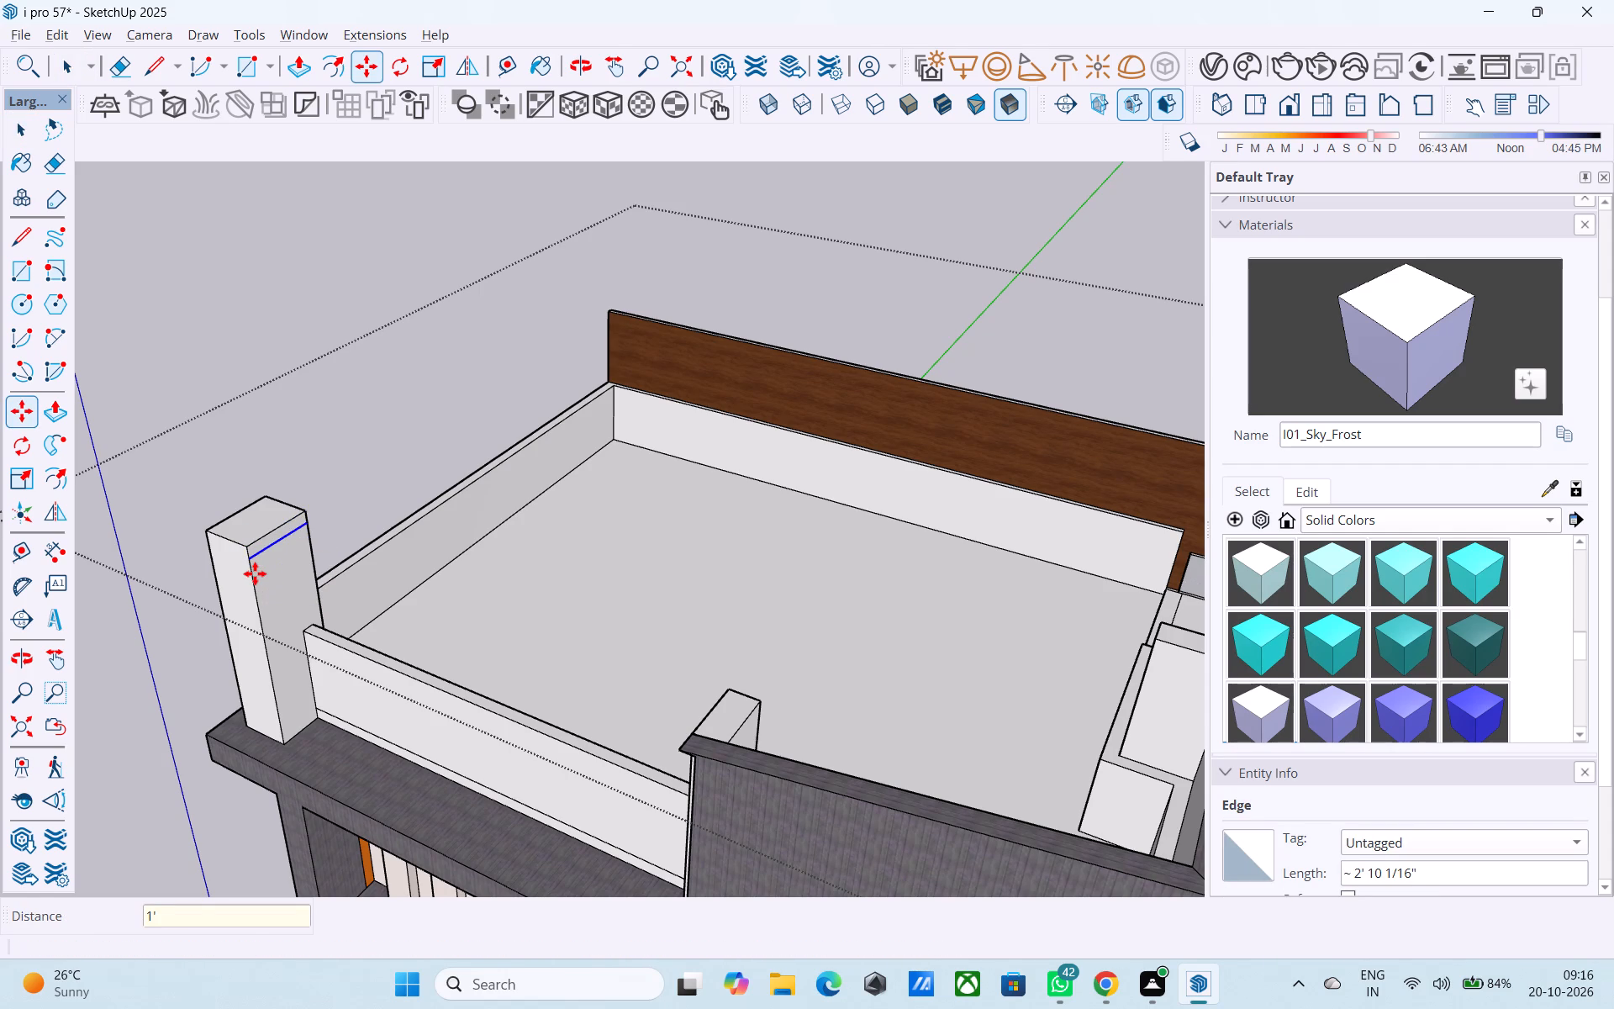
# Push/Pull the top section of the front corner pillar's side face 17' 6" across the front to the dark-clad volume.
pyautogui.scroll(6, 326, 596)
pyautogui.press('space')
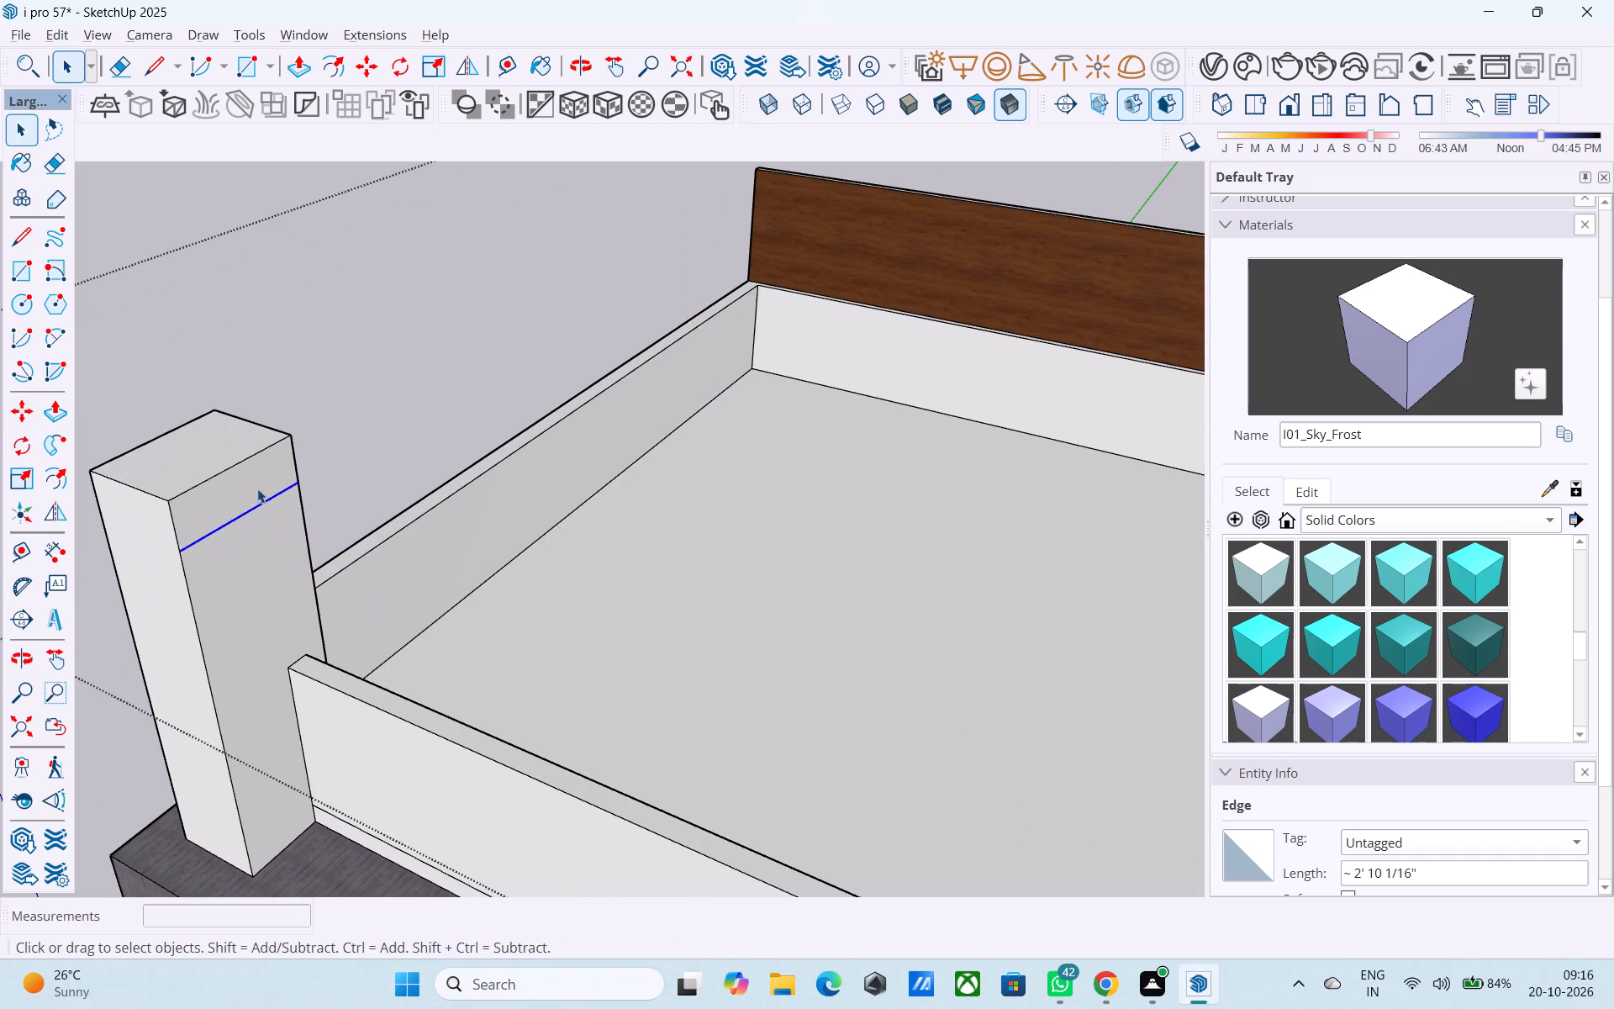
pyautogui.click(256, 488)
pyautogui.press('p')
pyautogui.click(256, 488)
pyautogui.scroll(-9, 288, 509)
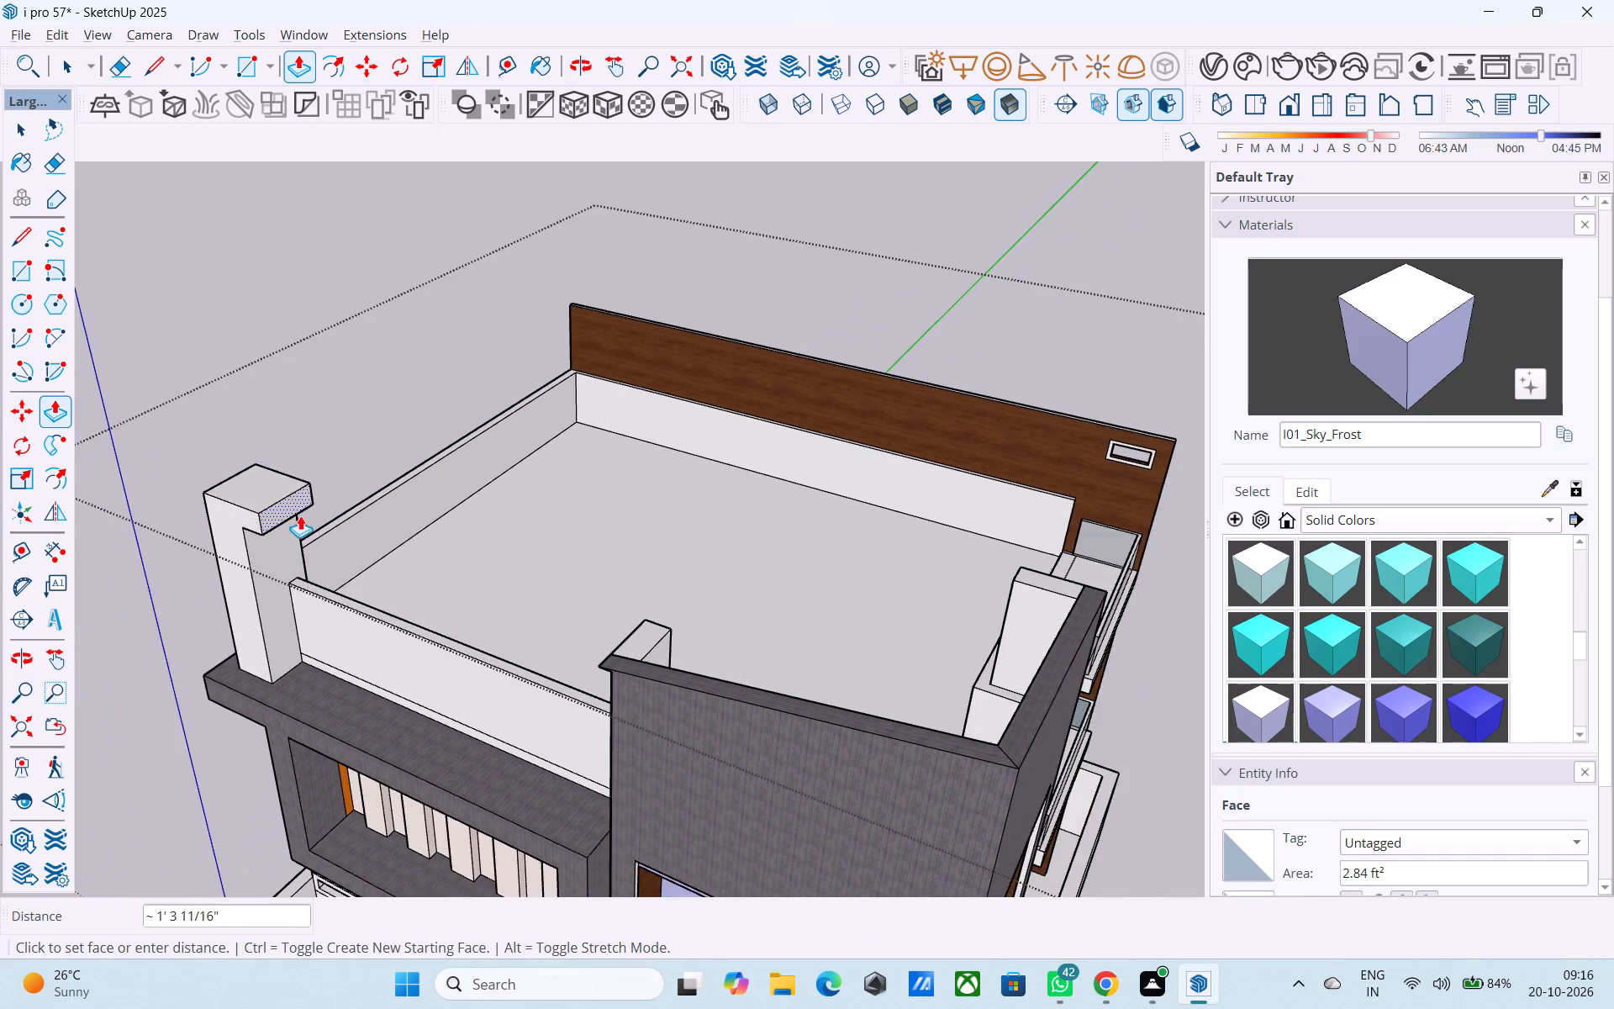
pyautogui.moveTo(314, 524); pyautogui.dragTo(546, 566, button='middle')
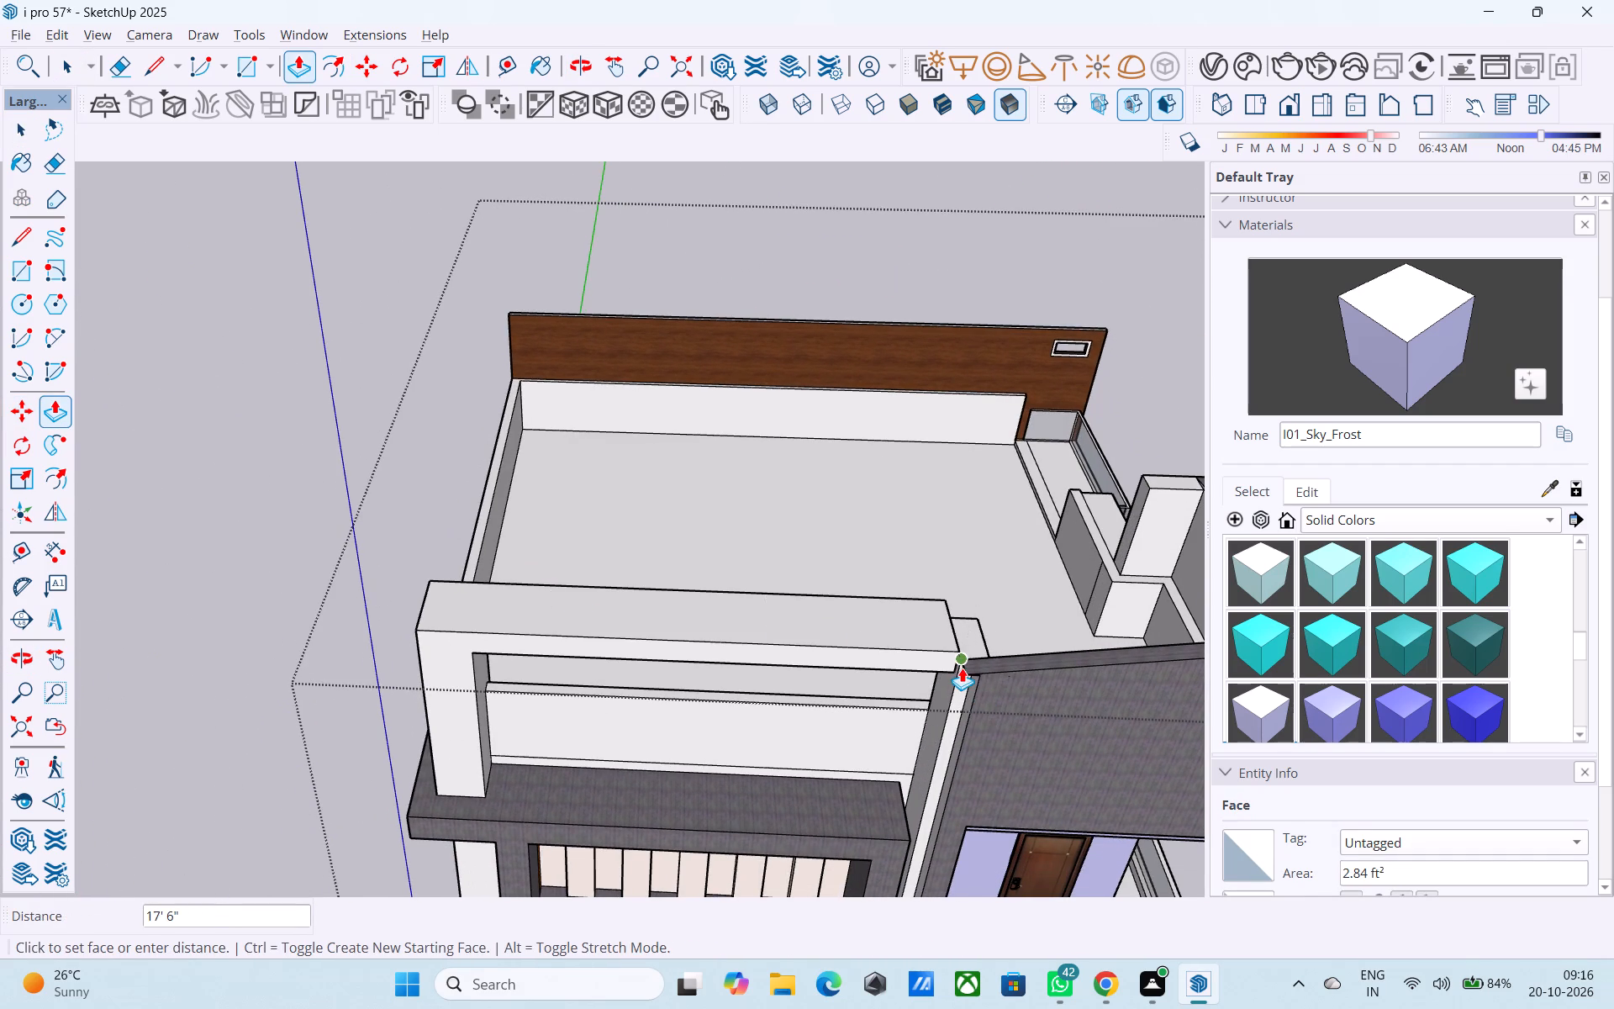
pyautogui.scroll(8, 962, 668)
pyautogui.click(962, 666)
# Draw a line about 2' long across the corner pillar's terrace-side face, continuing the new beam's bottom edge to the outer corner.
pyautogui.moveTo(952, 682); pyautogui.dragTo(757, 623, button='middle')
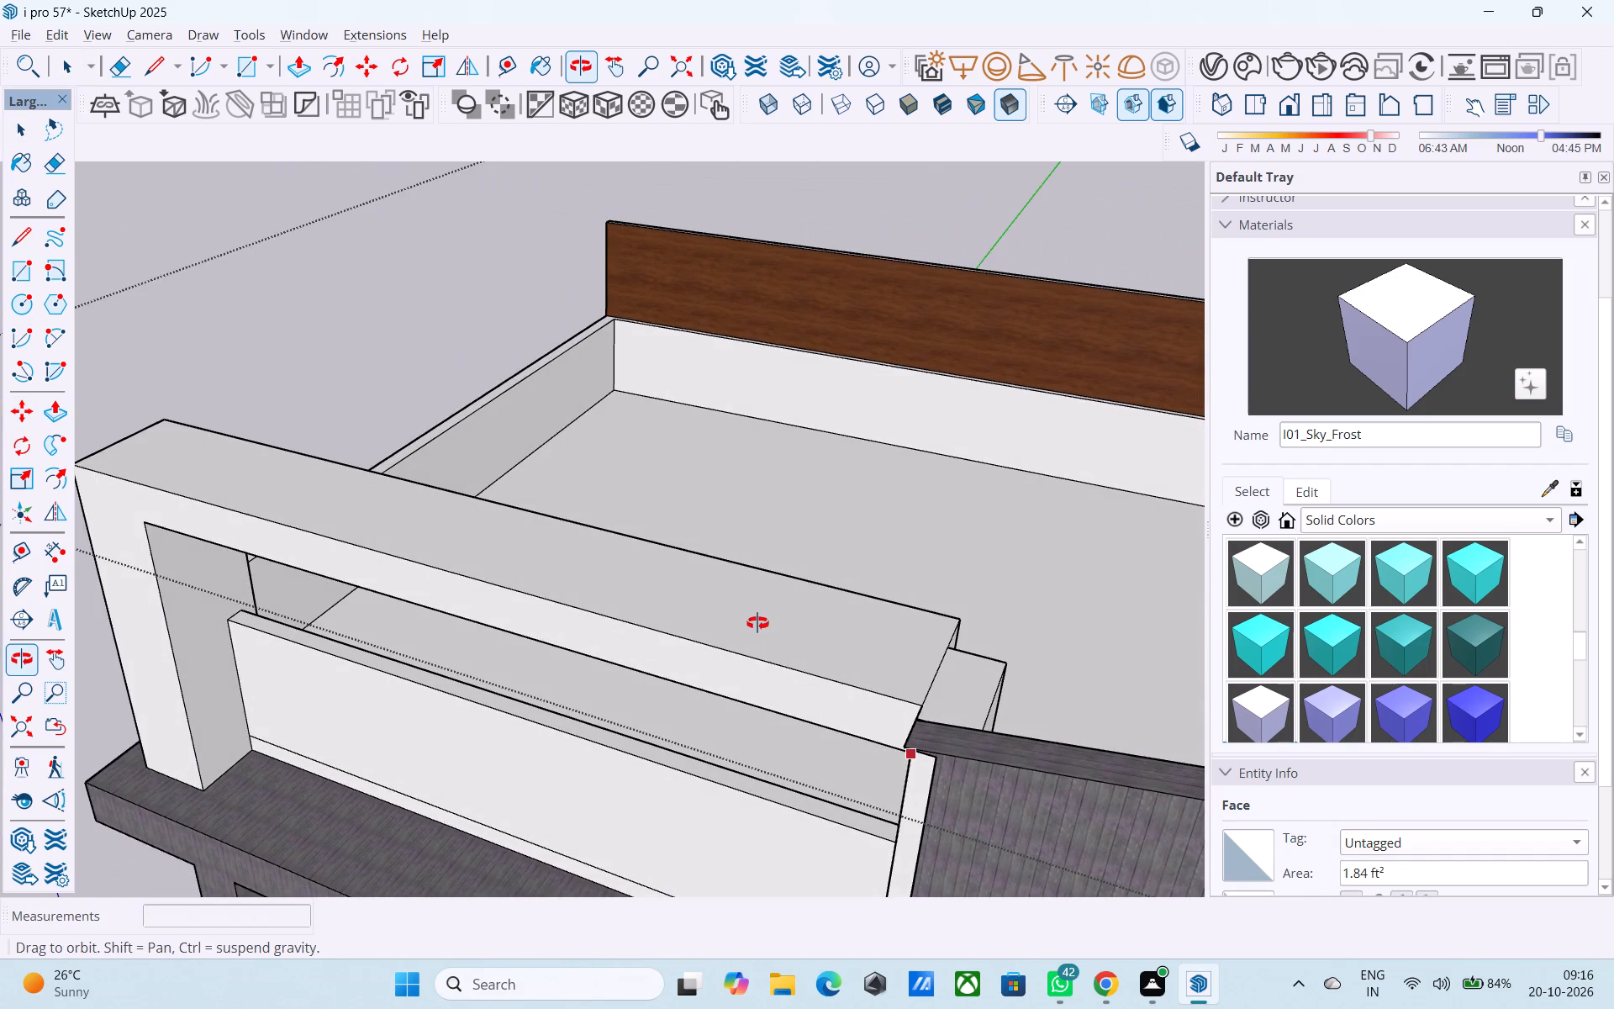
pyautogui.moveTo(757, 623); pyautogui.dragTo(1327, 611, button='middle')
pyautogui.moveTo(1035, 640); pyautogui.dragTo(1385, 590, button='middle')
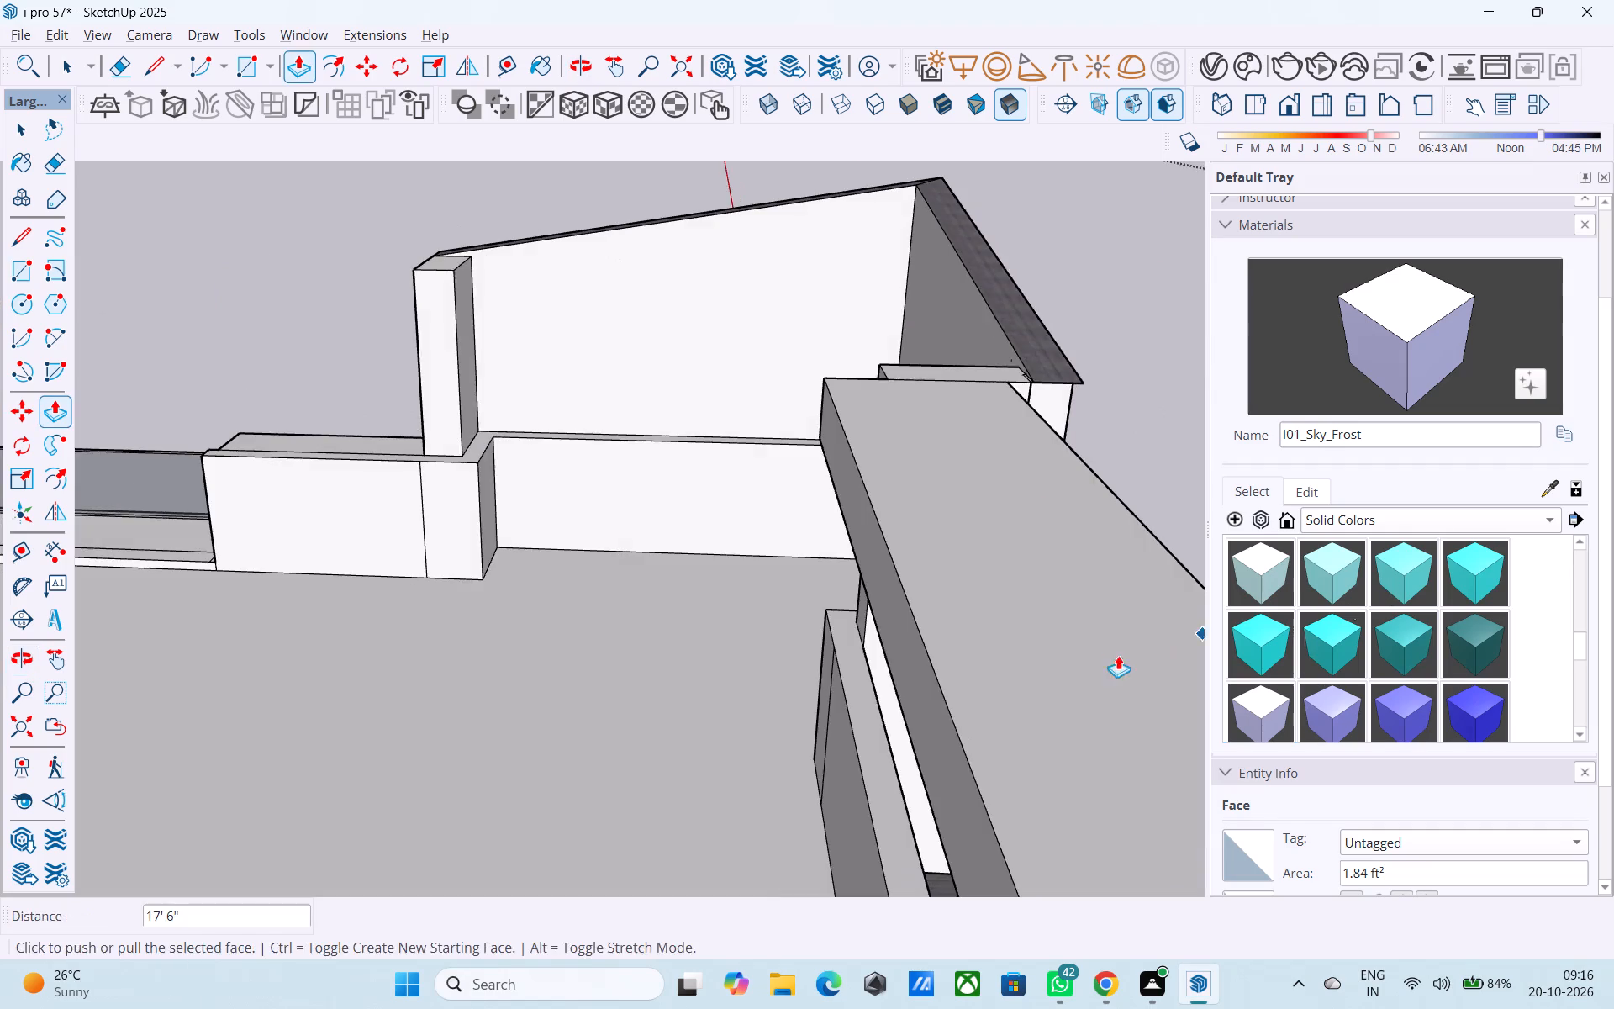
pyautogui.moveTo(1116, 656); pyautogui.dragTo(1178, 621, button='middle')
pyautogui.moveTo(1175, 630); pyautogui.dragTo(1164, 530, button='middle')
pyautogui.scroll(-9, 1126, 517)
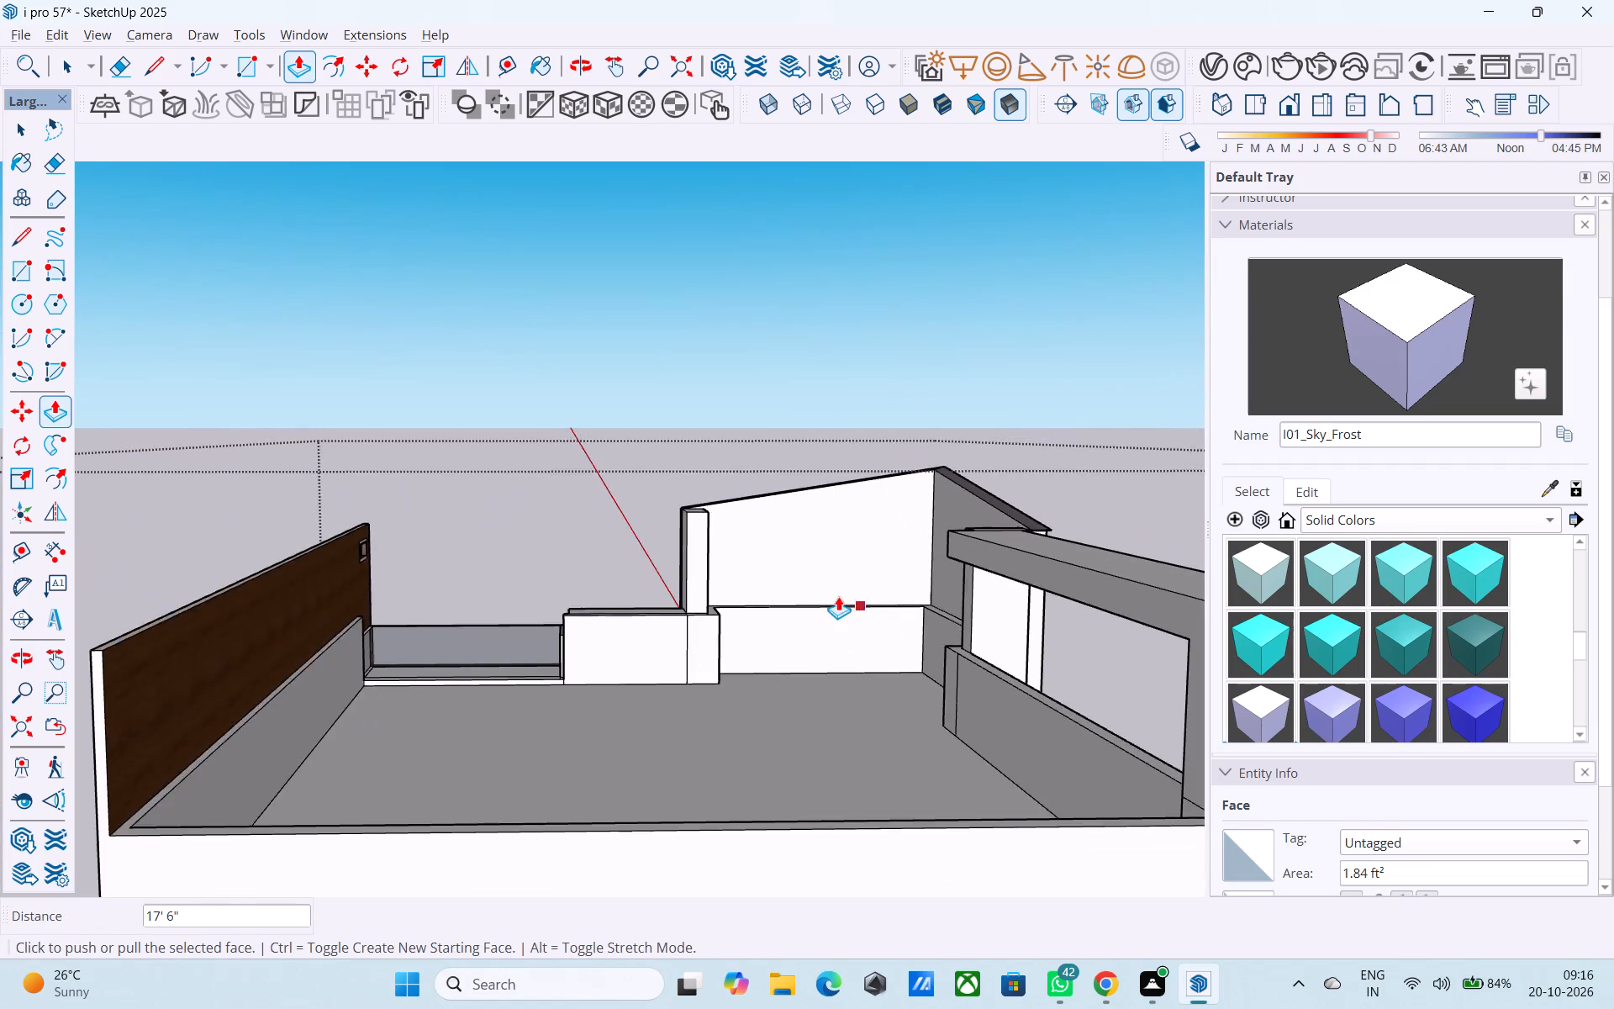
pyautogui.scroll(-2, 838, 596)
pyautogui.scroll(1, 833, 599)
pyautogui.scroll(-2, 833, 599)
pyautogui.scroll(3, 944, 587)
pyautogui.moveTo(956, 594); pyautogui.dragTo(928, 598, button='middle')
pyautogui.scroll(-6, 882, 540)
pyautogui.middleClick(882, 584)
pyautogui.scroll(5, 884, 583)
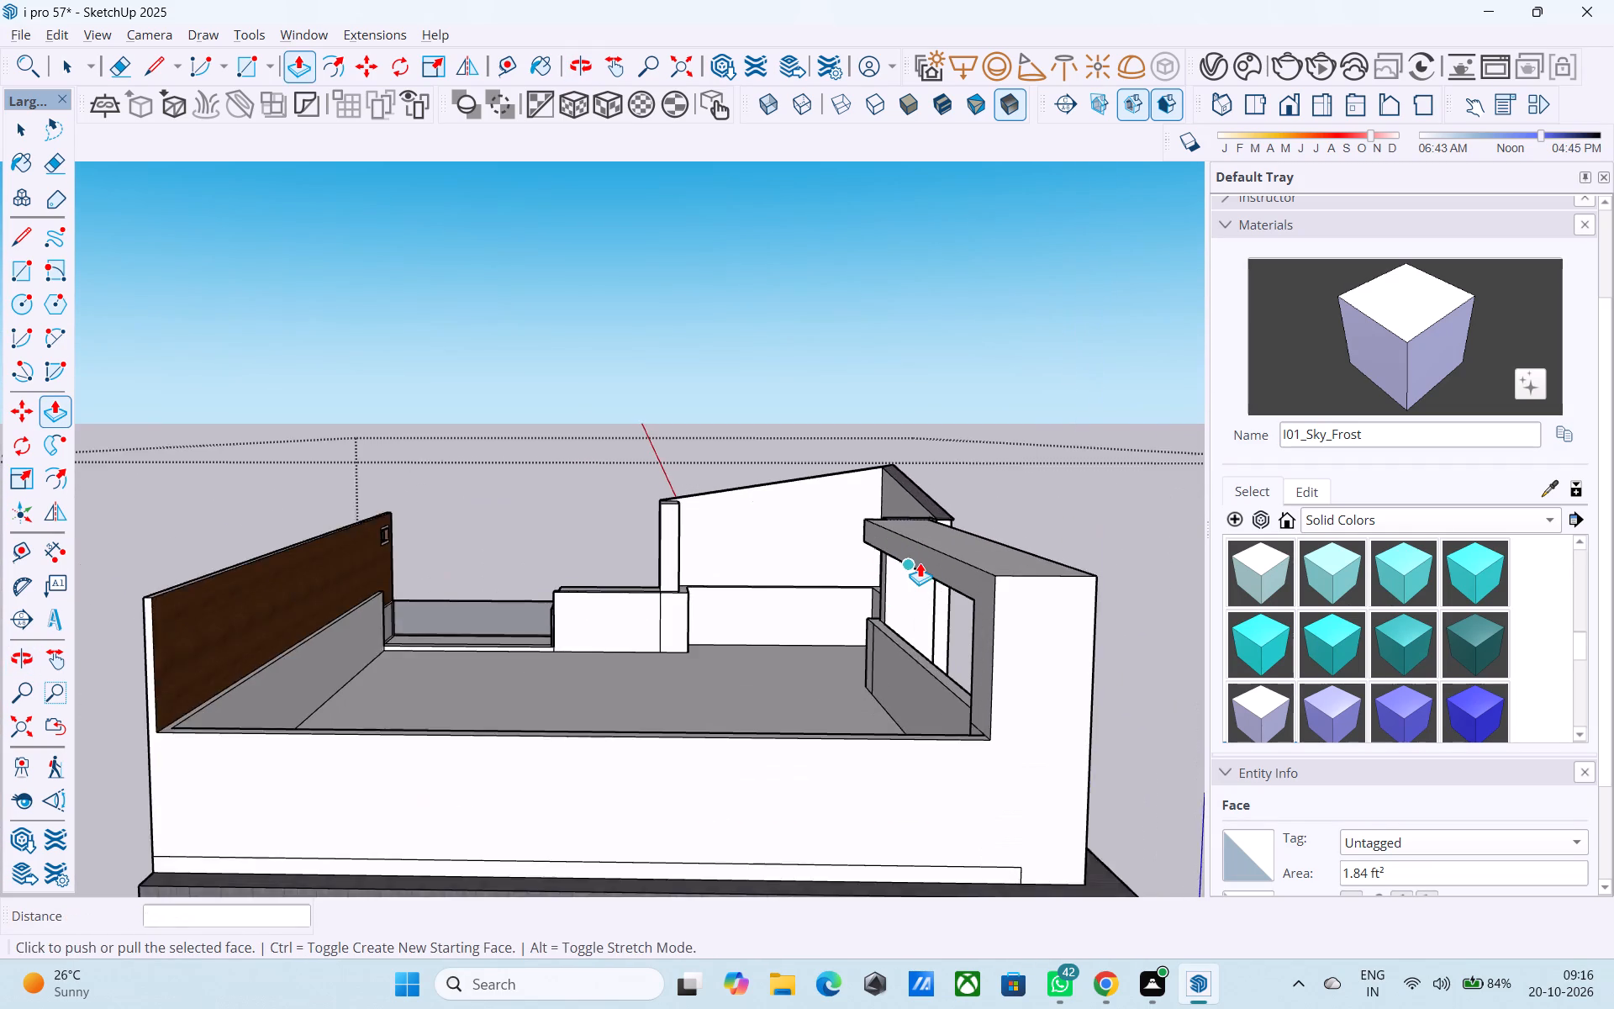
pyautogui.scroll(1, 920, 563)
pyautogui.press('space')
pyautogui.scroll(3, 960, 633)
pyautogui.press('l')
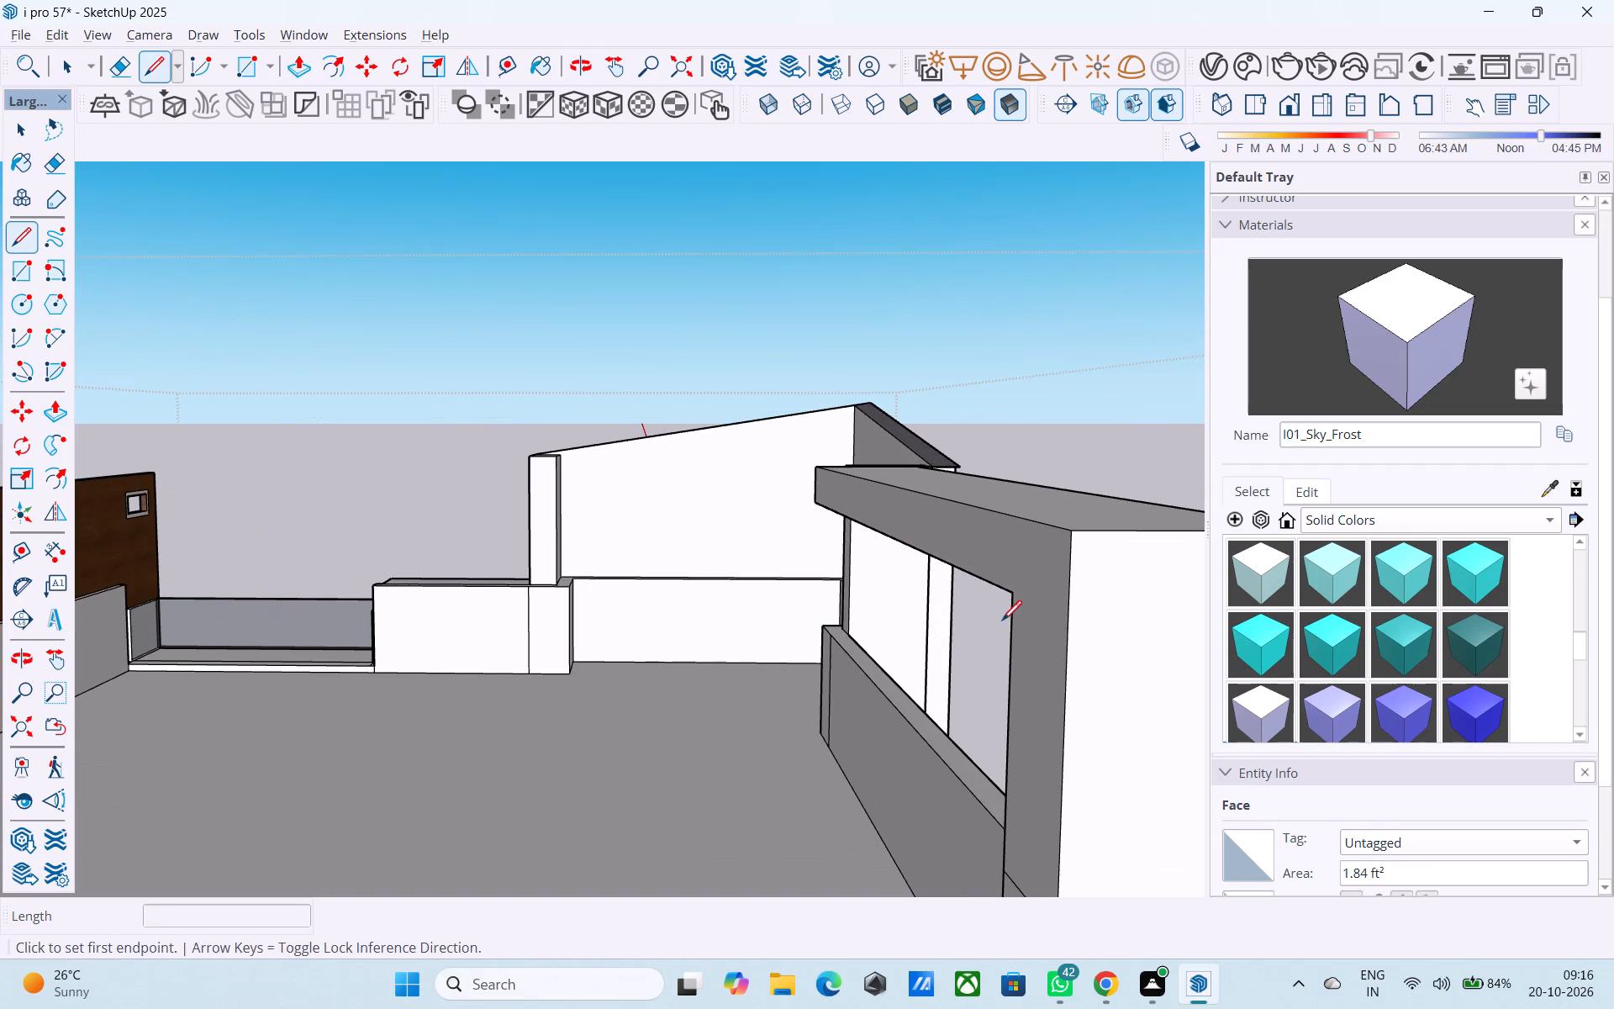
pyautogui.click(1010, 601)
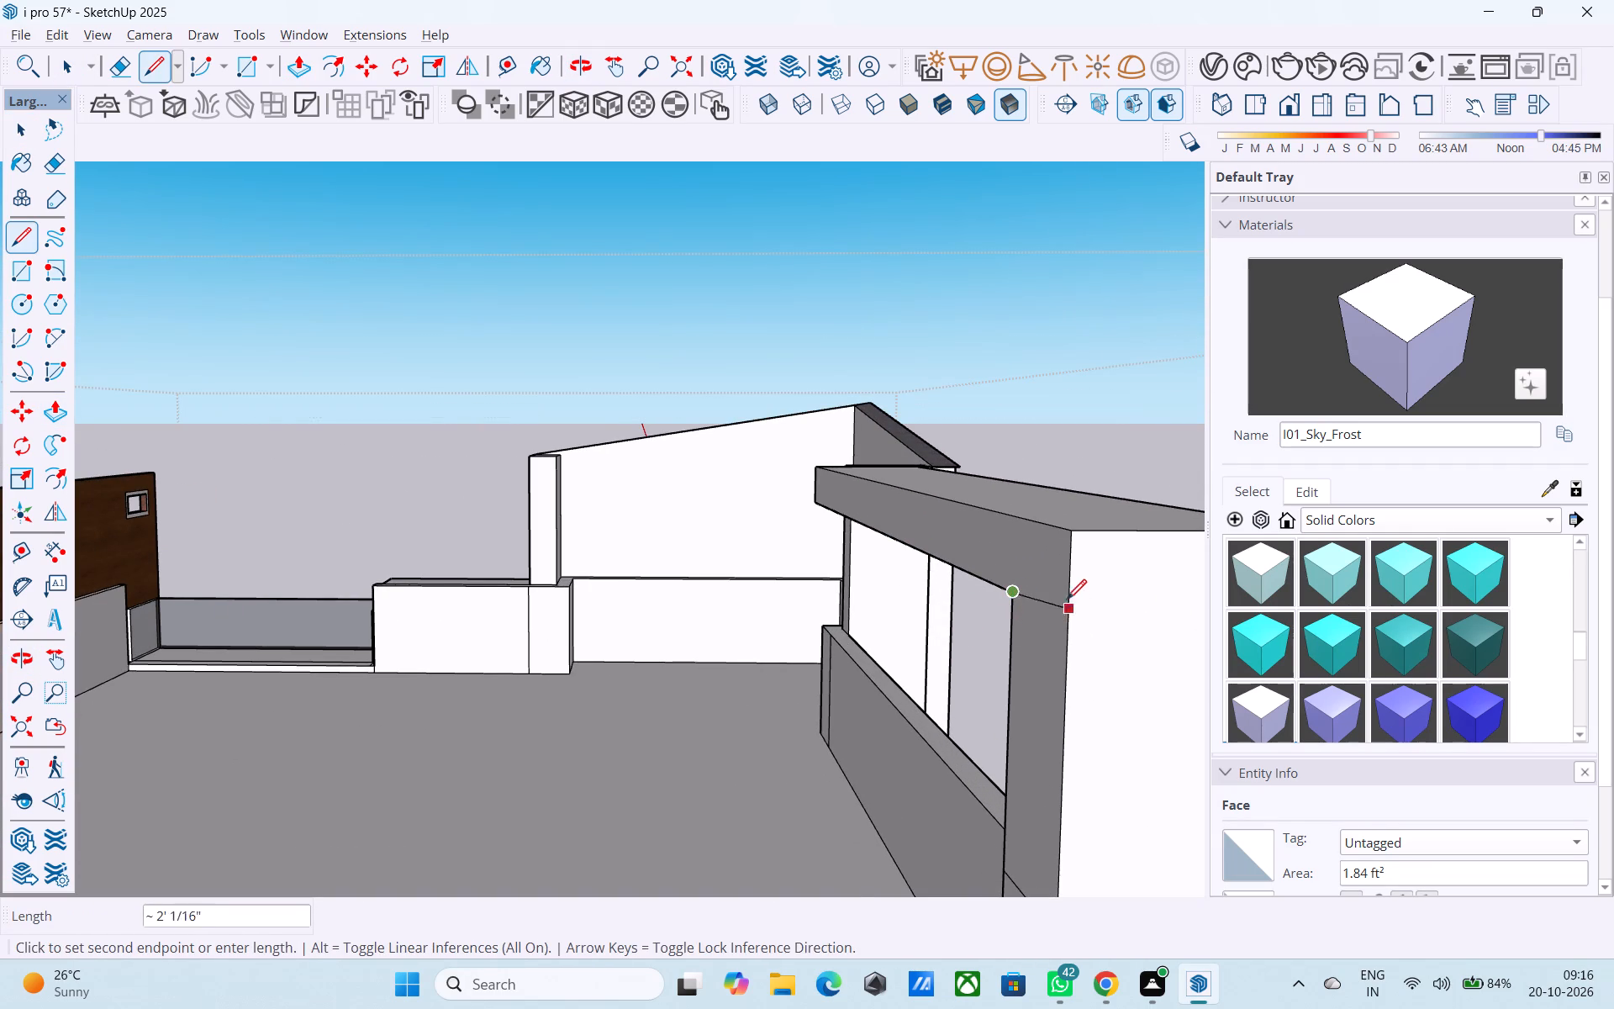
pyautogui.moveTo(1071, 621); pyautogui.dragTo(1387, 688, button='middle')
pyautogui.scroll(3, 1168, 633)
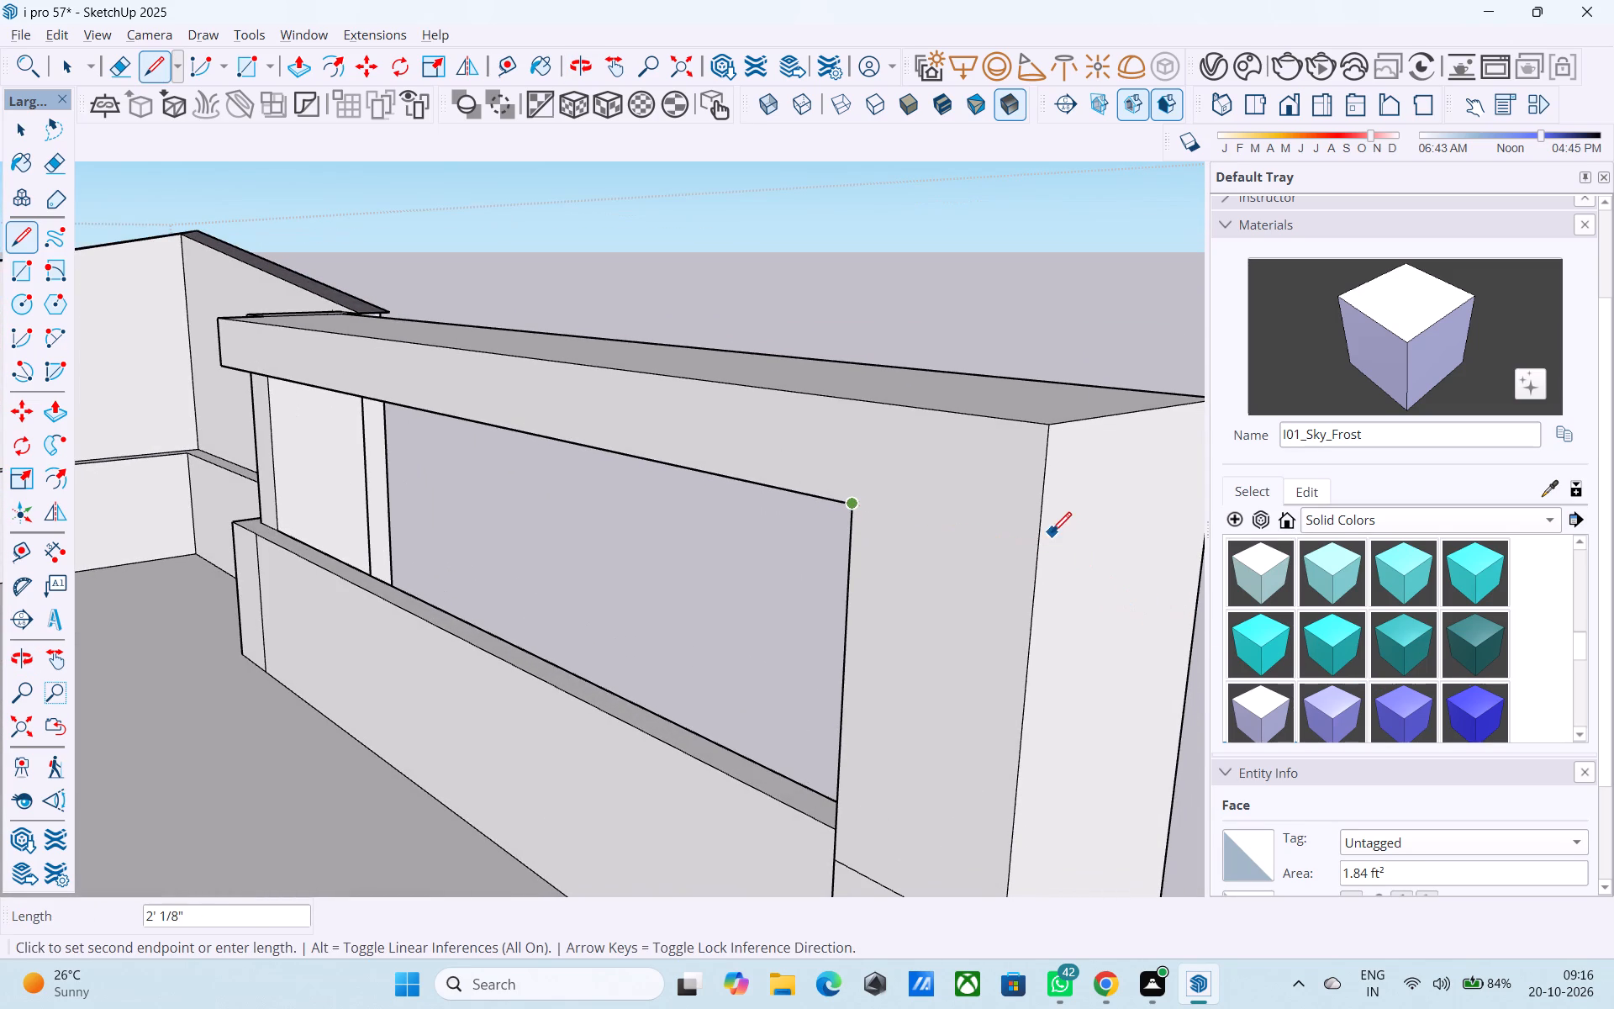
pyautogui.click(1041, 546)
# Push/Pull the beam's terrace-side face 24' 3" toward the rear wood-clad wall to form a roof slab over the terrace.
pyautogui.press('space')
pyautogui.click(1019, 514)
pyautogui.press('p')
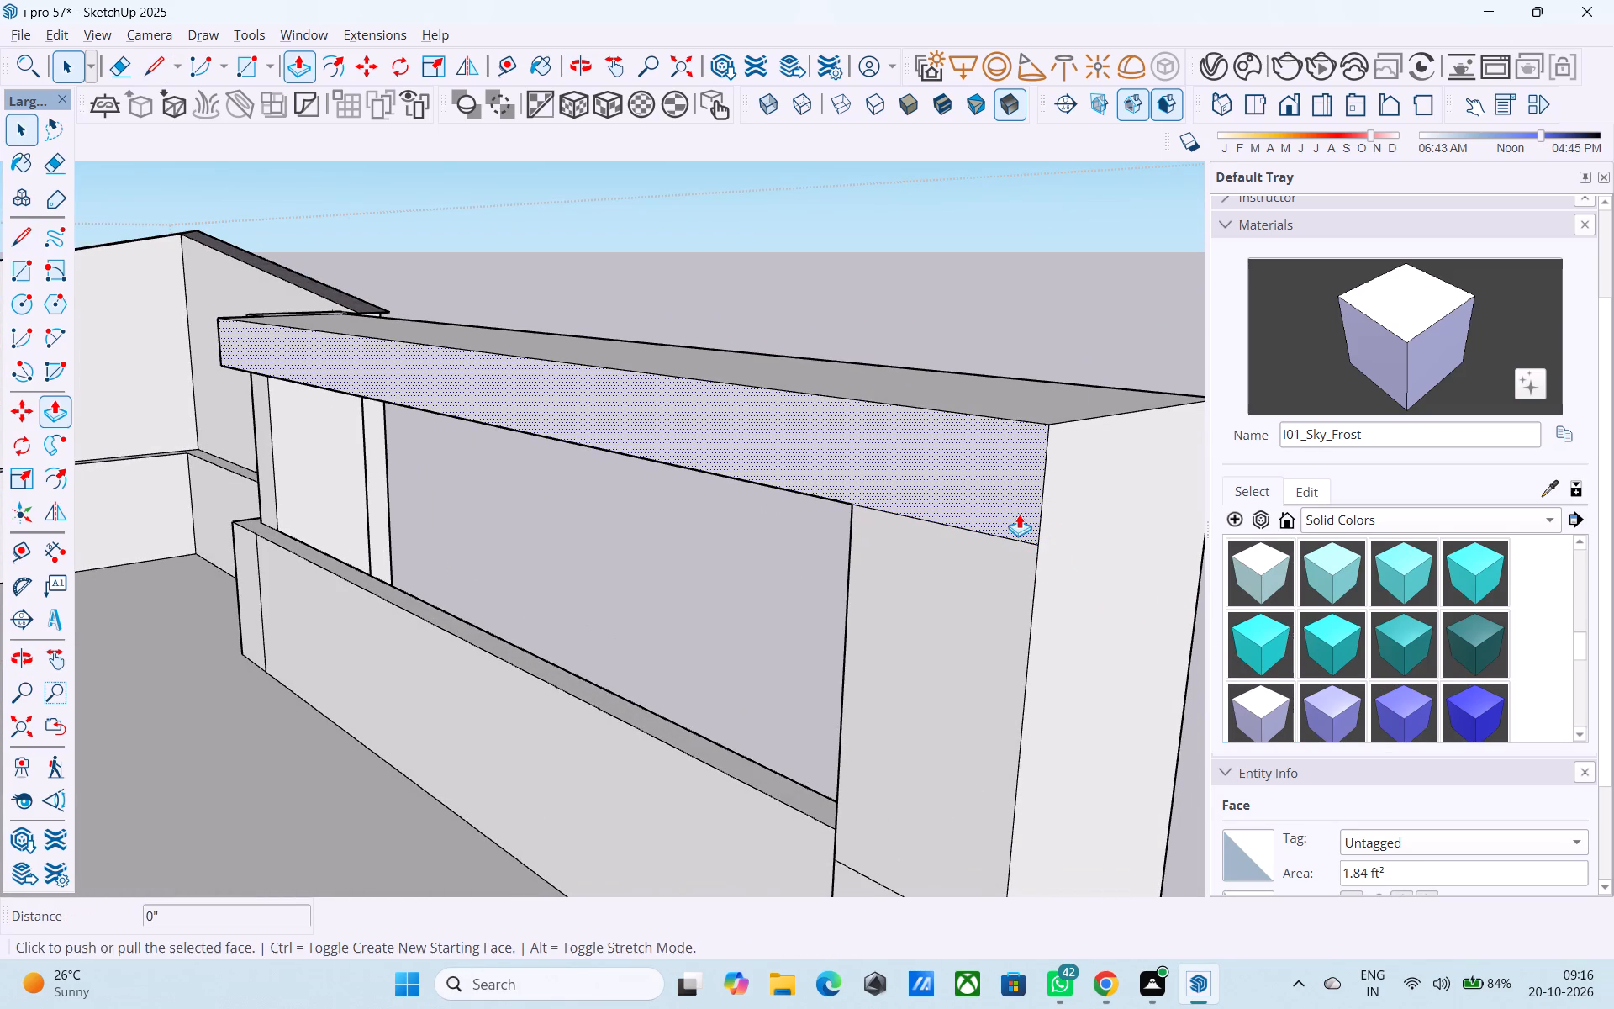
pyautogui.click(1019, 514)
pyautogui.scroll(-4, 992, 523)
pyautogui.scroll(-8, 900, 604)
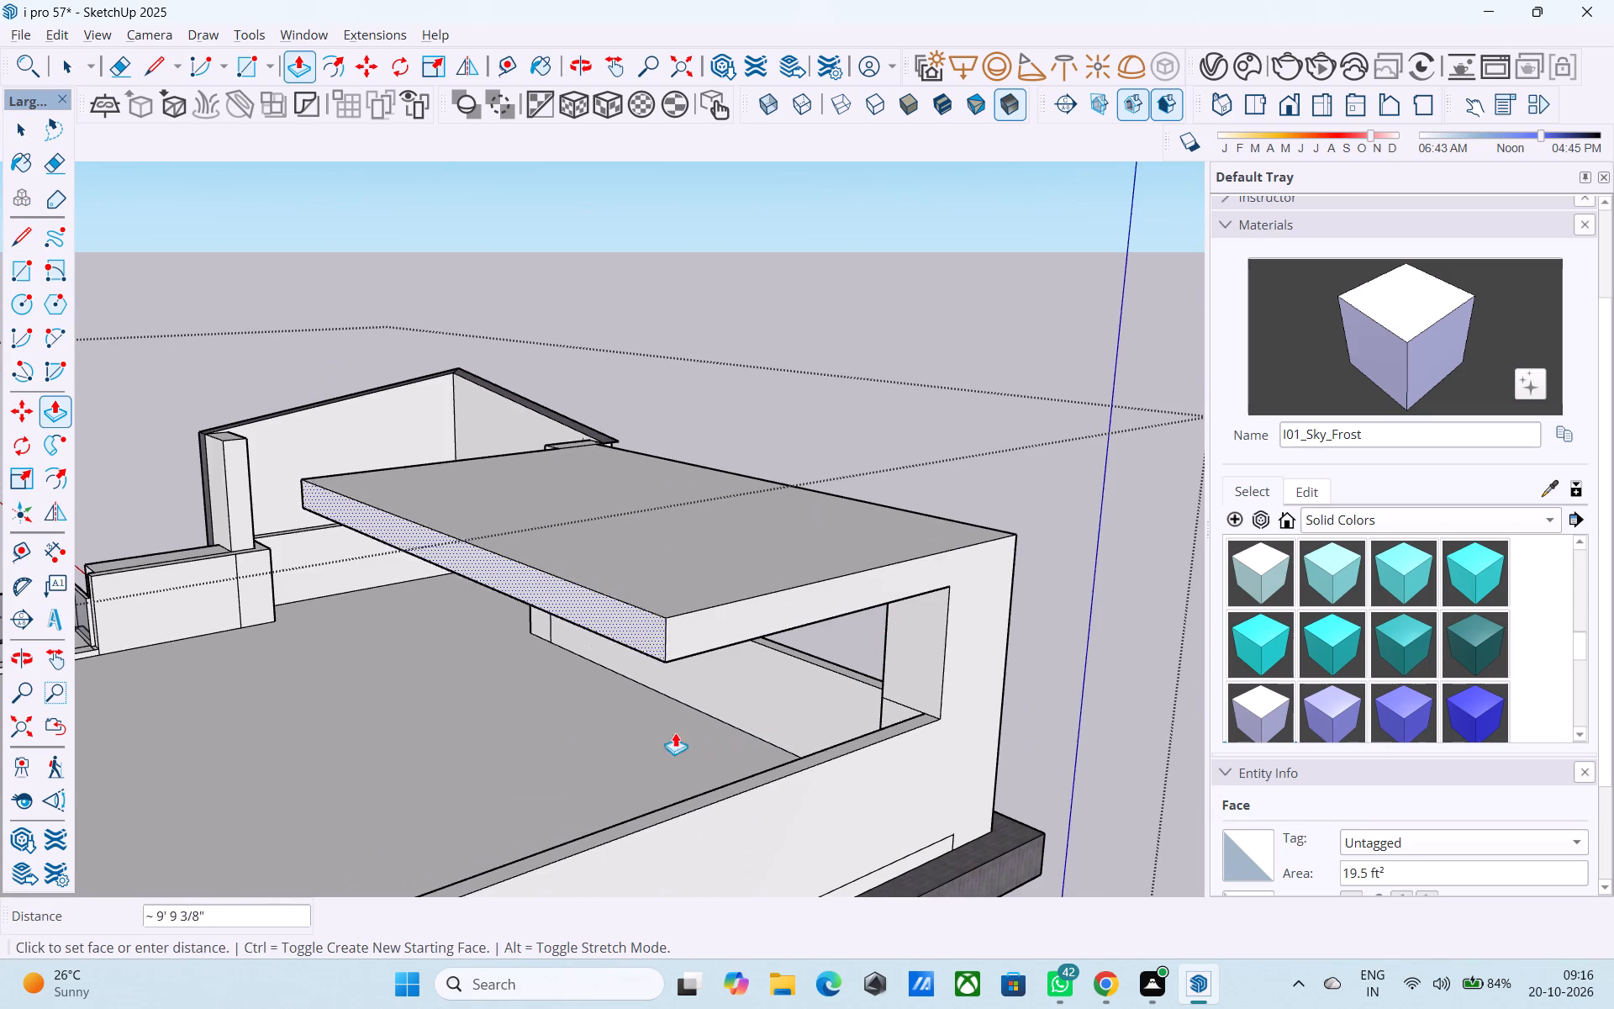
pyautogui.scroll(-4, 637, 736)
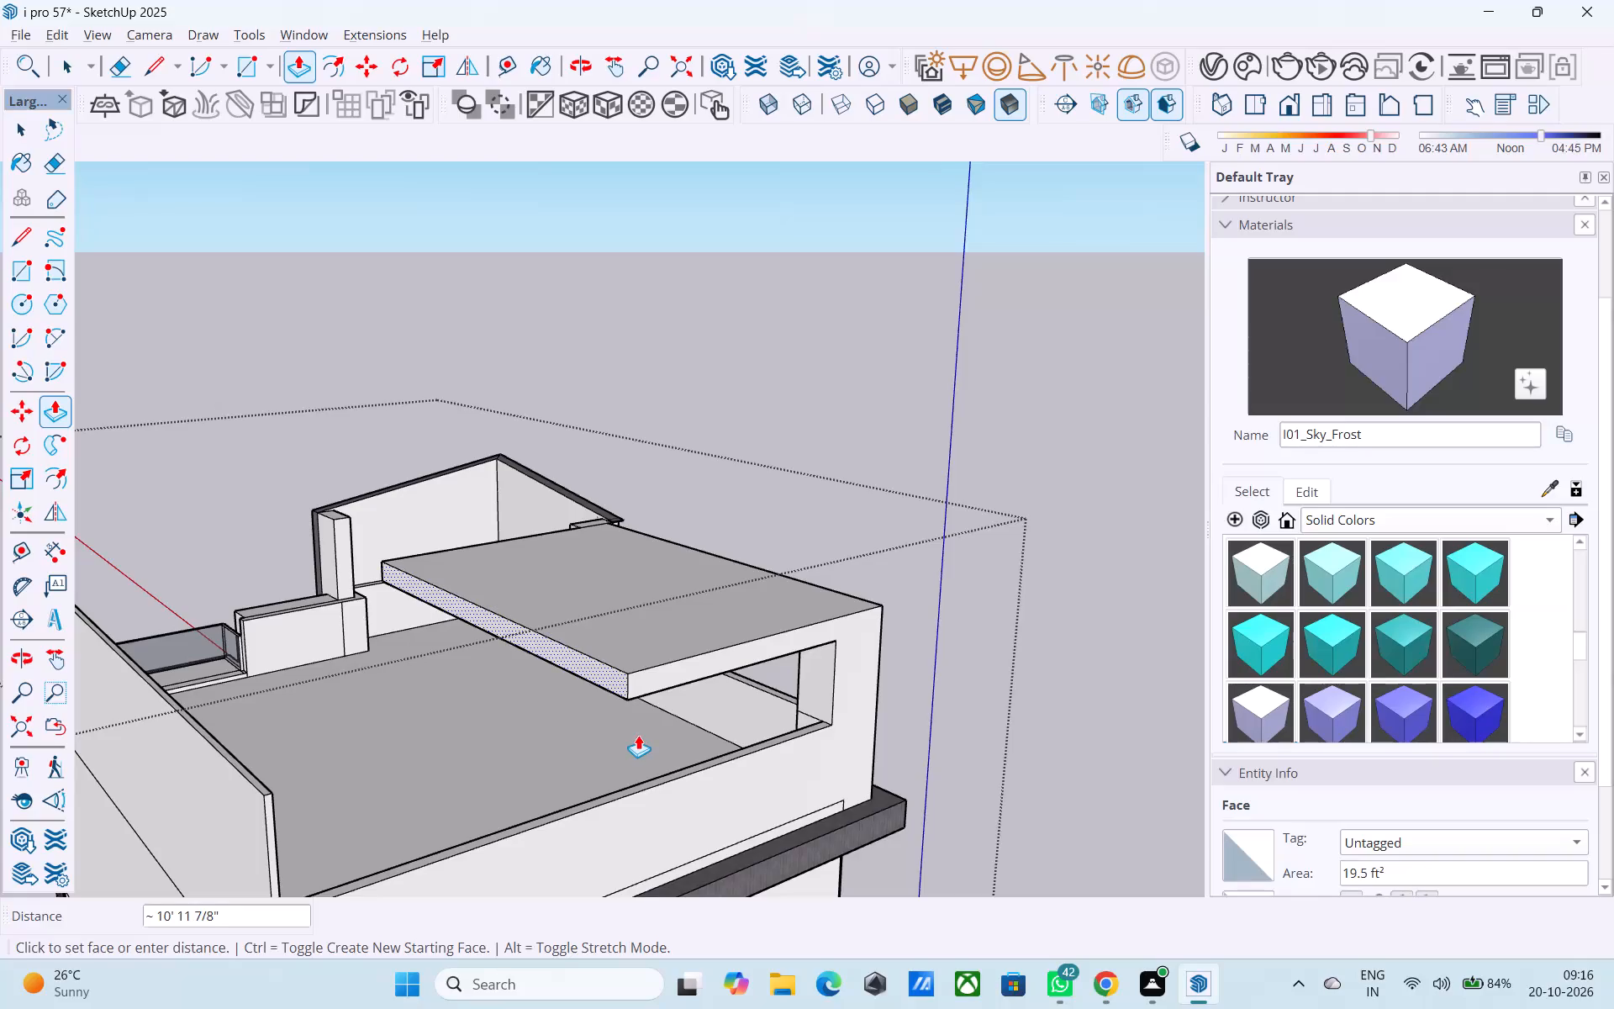
pyautogui.click(263, 785)
# Examine the new terrace roof slab against the whole house from the front, the corner and below.
pyautogui.moveTo(652, 698); pyautogui.dragTo(352, 697, button='middle')
pyautogui.scroll(-10, 563, 656)
pyautogui.moveTo(993, 660); pyautogui.dragTo(481, 605, button='middle')
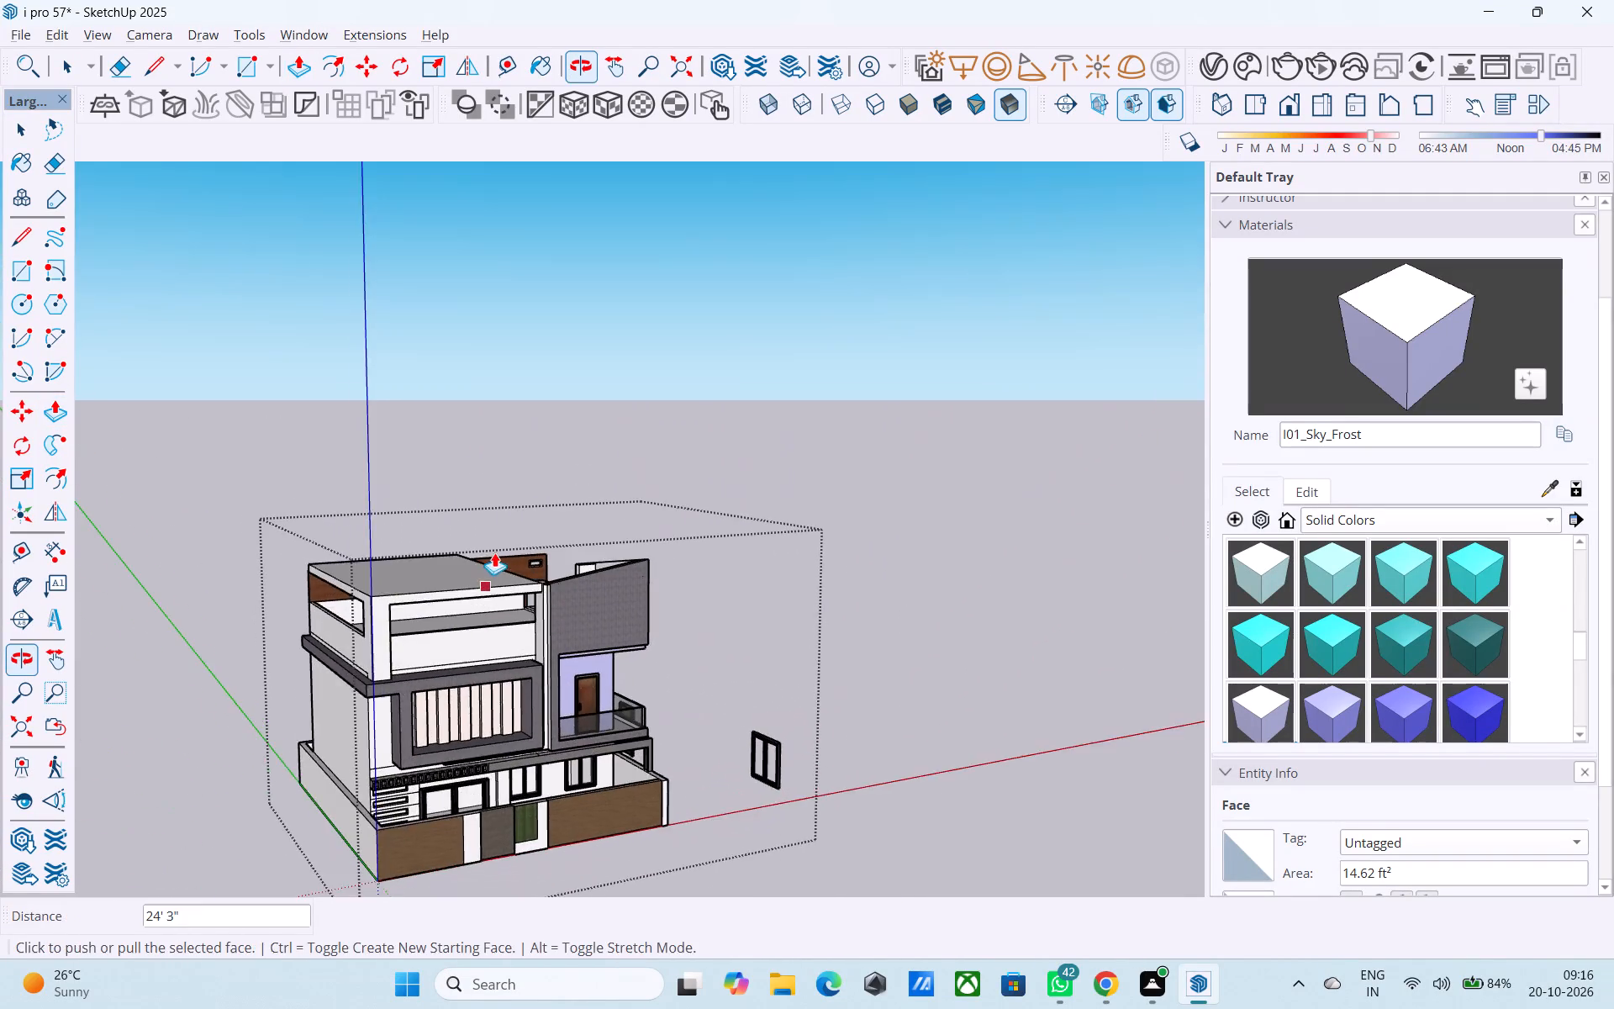
pyautogui.scroll(1, 494, 552)
pyautogui.moveTo(494, 550); pyautogui.dragTo(812, 378, button='middle')
pyautogui.scroll(5, 509, 393)
pyautogui.moveTo(562, 431); pyautogui.dragTo(367, 553, button='middle')
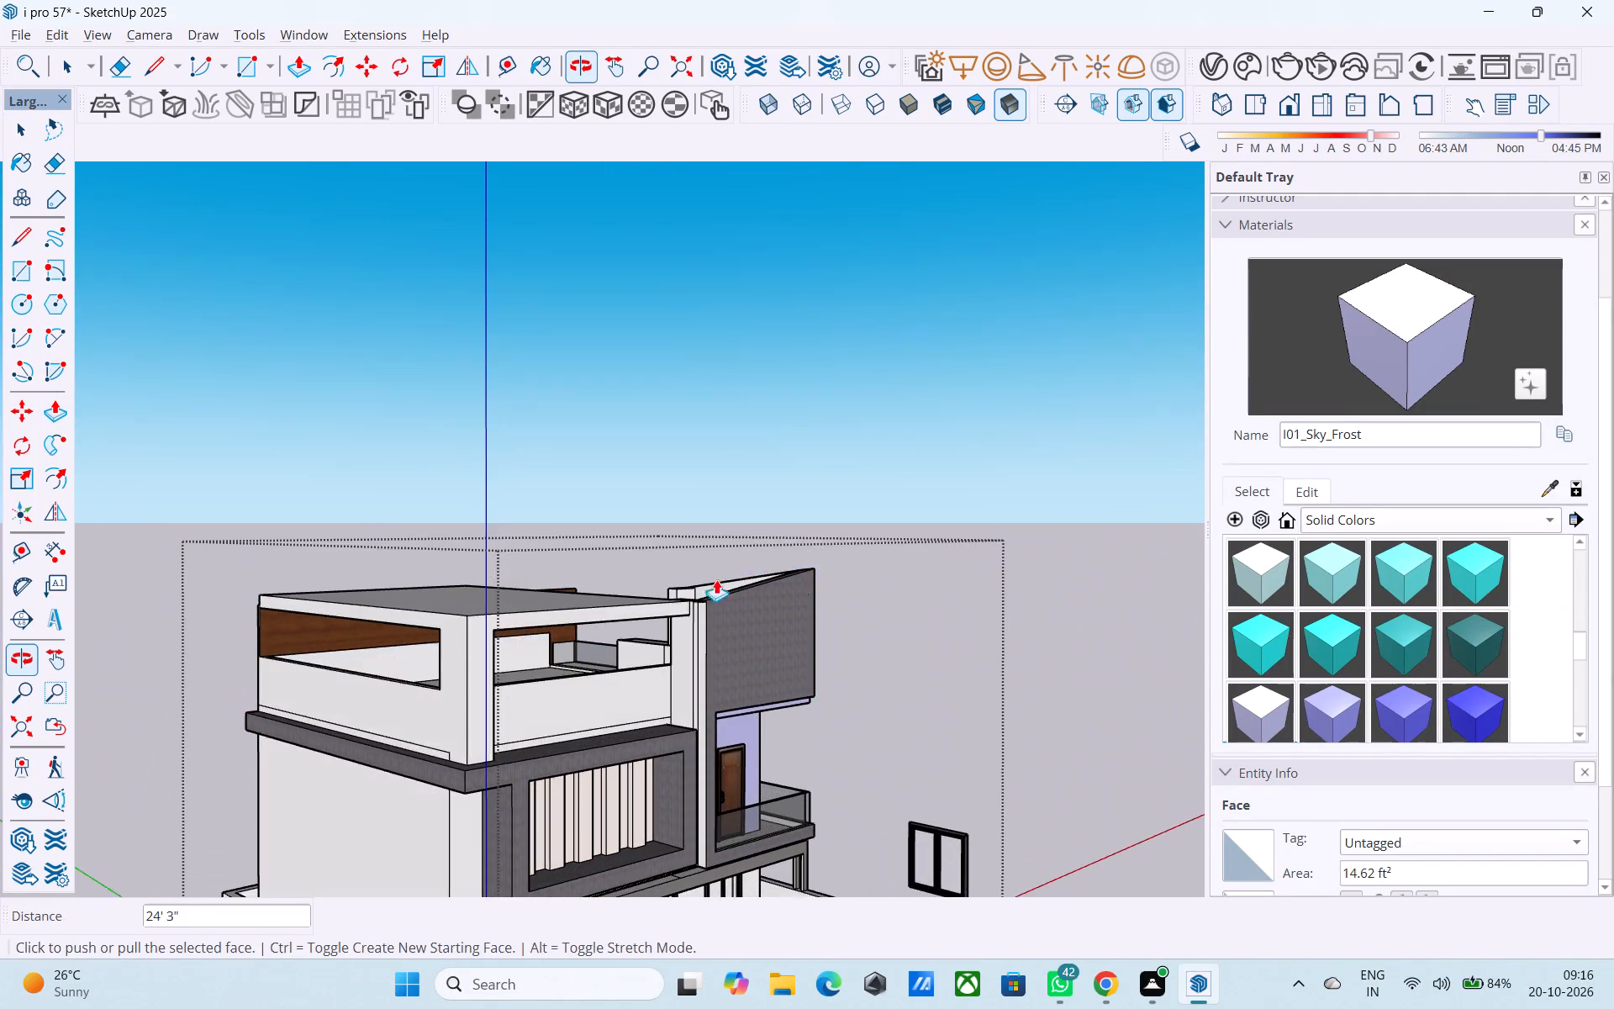
pyautogui.scroll(-3, 1032, 518)
pyautogui.moveTo(1042, 534); pyautogui.dragTo(358, 518, button='middle')
pyautogui.scroll(7, 258, 506)
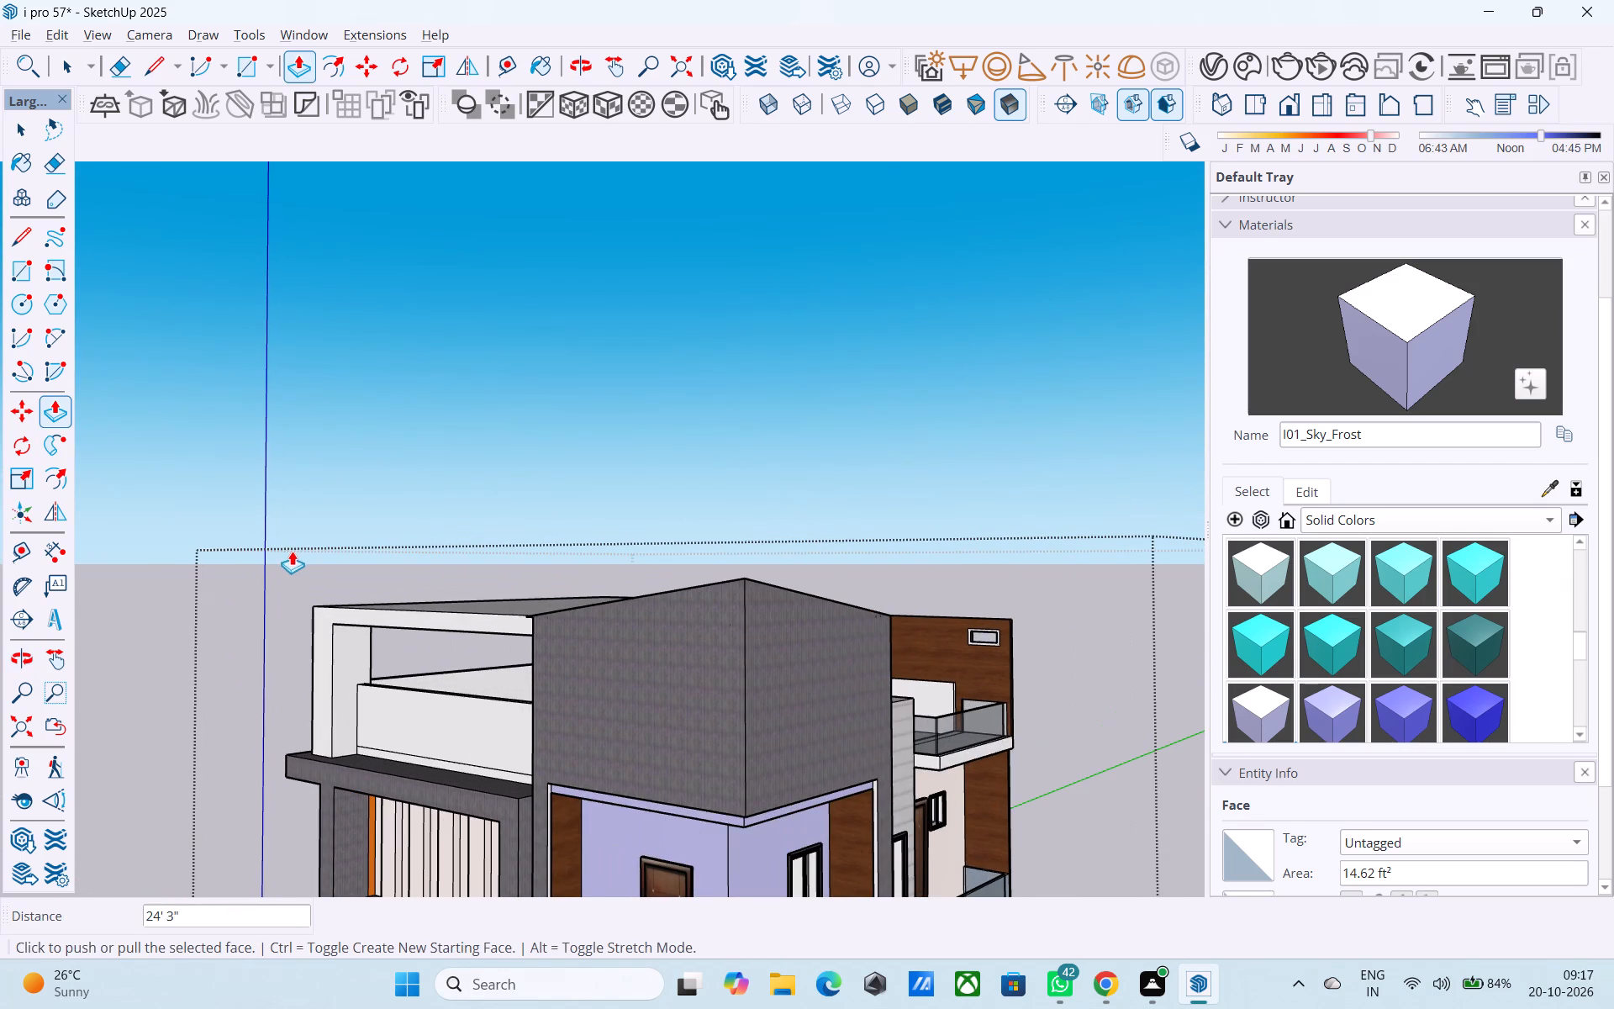
pyautogui.middleClick(321, 567)
pyautogui.moveTo(319, 568); pyautogui.dragTo(253, 462, button='middle')
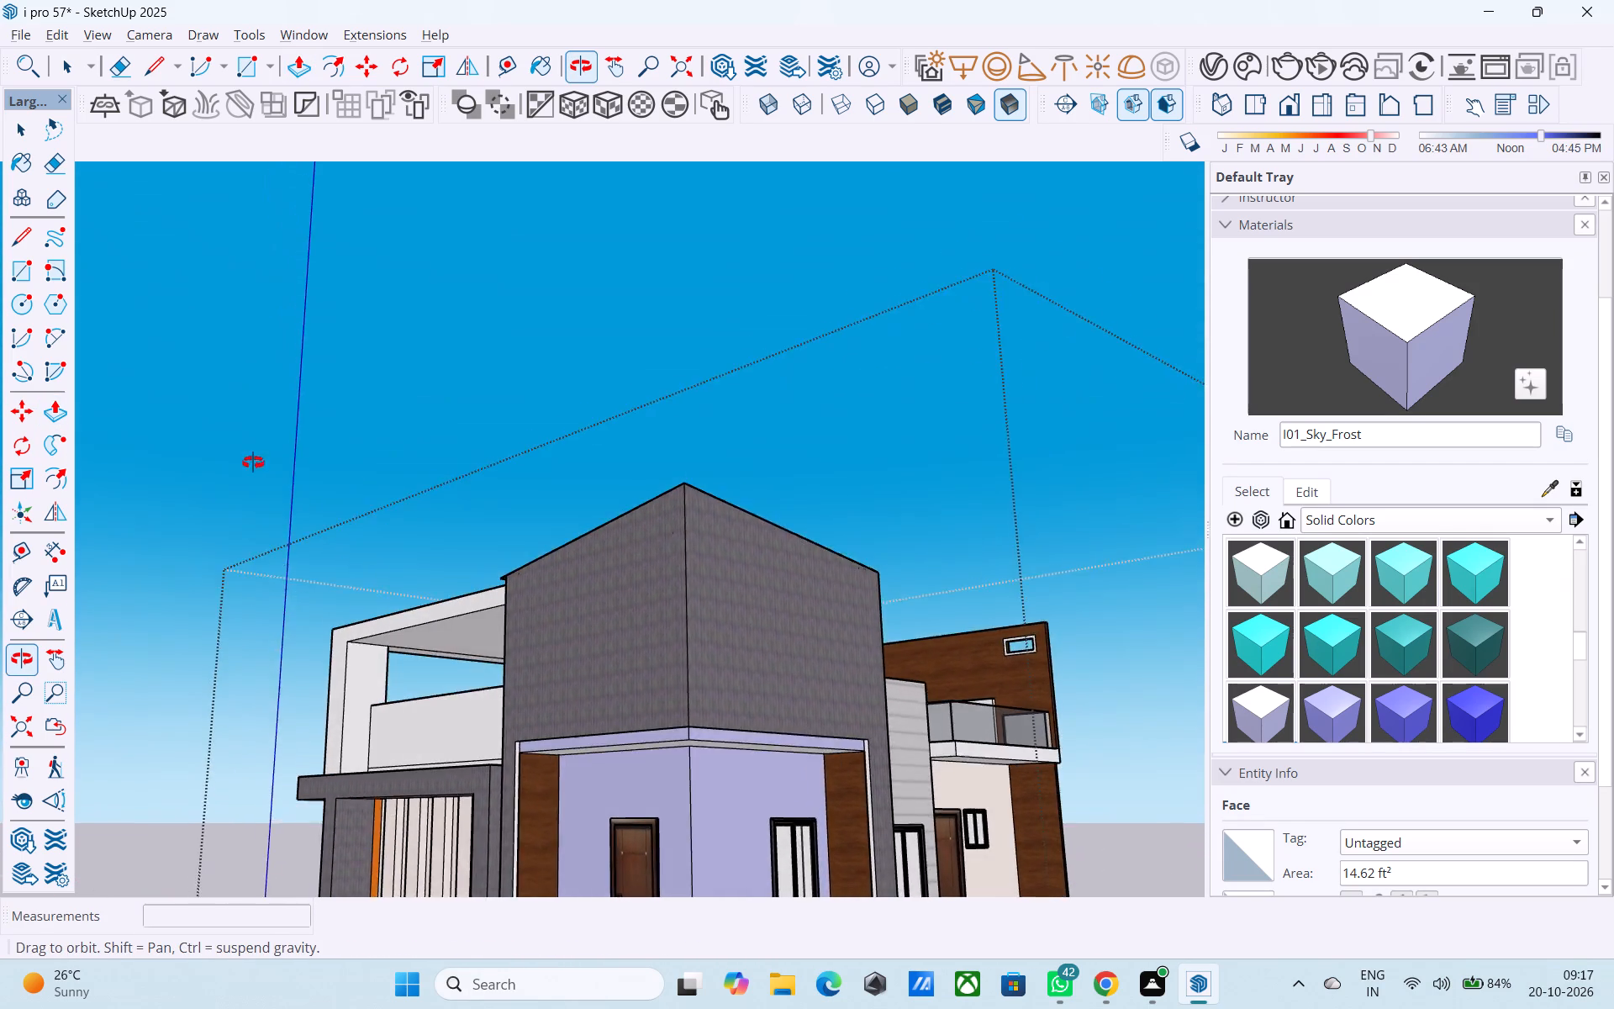
pyautogui.moveTo(253, 462); pyautogui.dragTo(327, 402, button='middle')
# Offset the outline of the terrace roof slab's underside inward, entering 2' and then 4'.
pyautogui.scroll(4, 304, 673)
pyautogui.moveTo(630, 646); pyautogui.dragTo(723, 657, button='middle')
pyautogui.moveTo(746, 689); pyautogui.dragTo(768, 692, button='middle')
pyautogui.scroll(4, 770, 686)
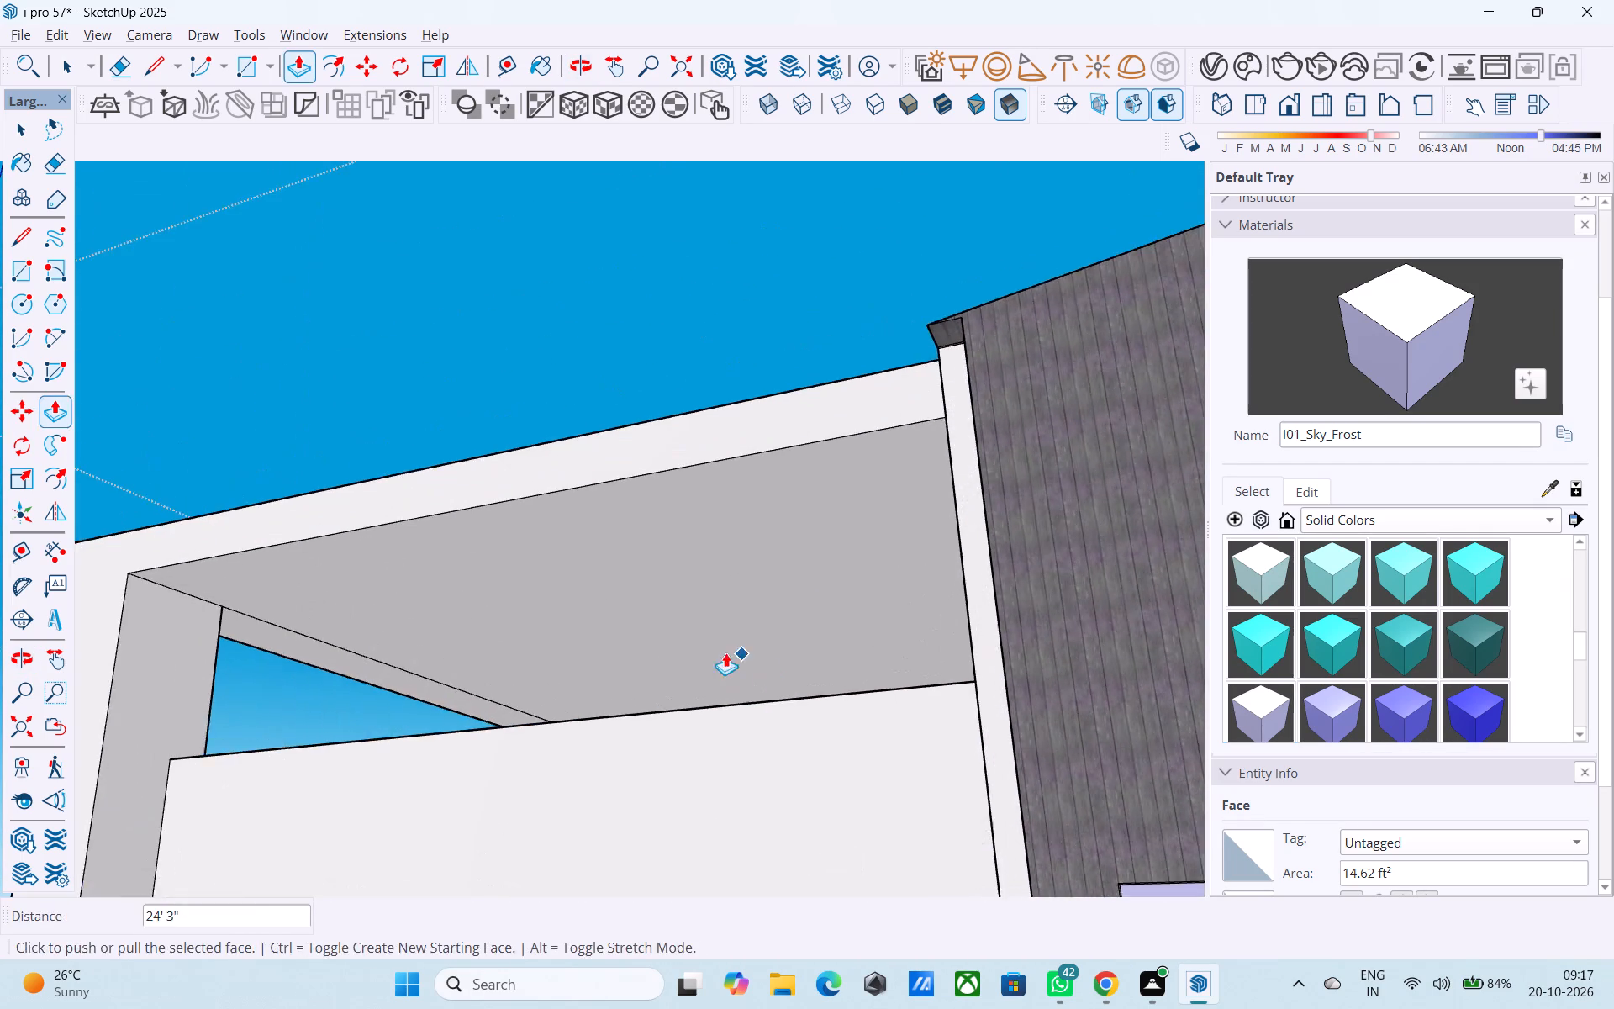
pyautogui.moveTo(721, 651); pyautogui.dragTo(871, 663, button='middle')
pyautogui.press('space')
pyautogui.keyDown('shift'); pyautogui.moveTo(873, 663); pyautogui.dragTo(789, 637, button='middle'); pyautogui.keyUp('shift')
pyautogui.moveTo(824, 647); pyautogui.dragTo(819, 643, button='middle')
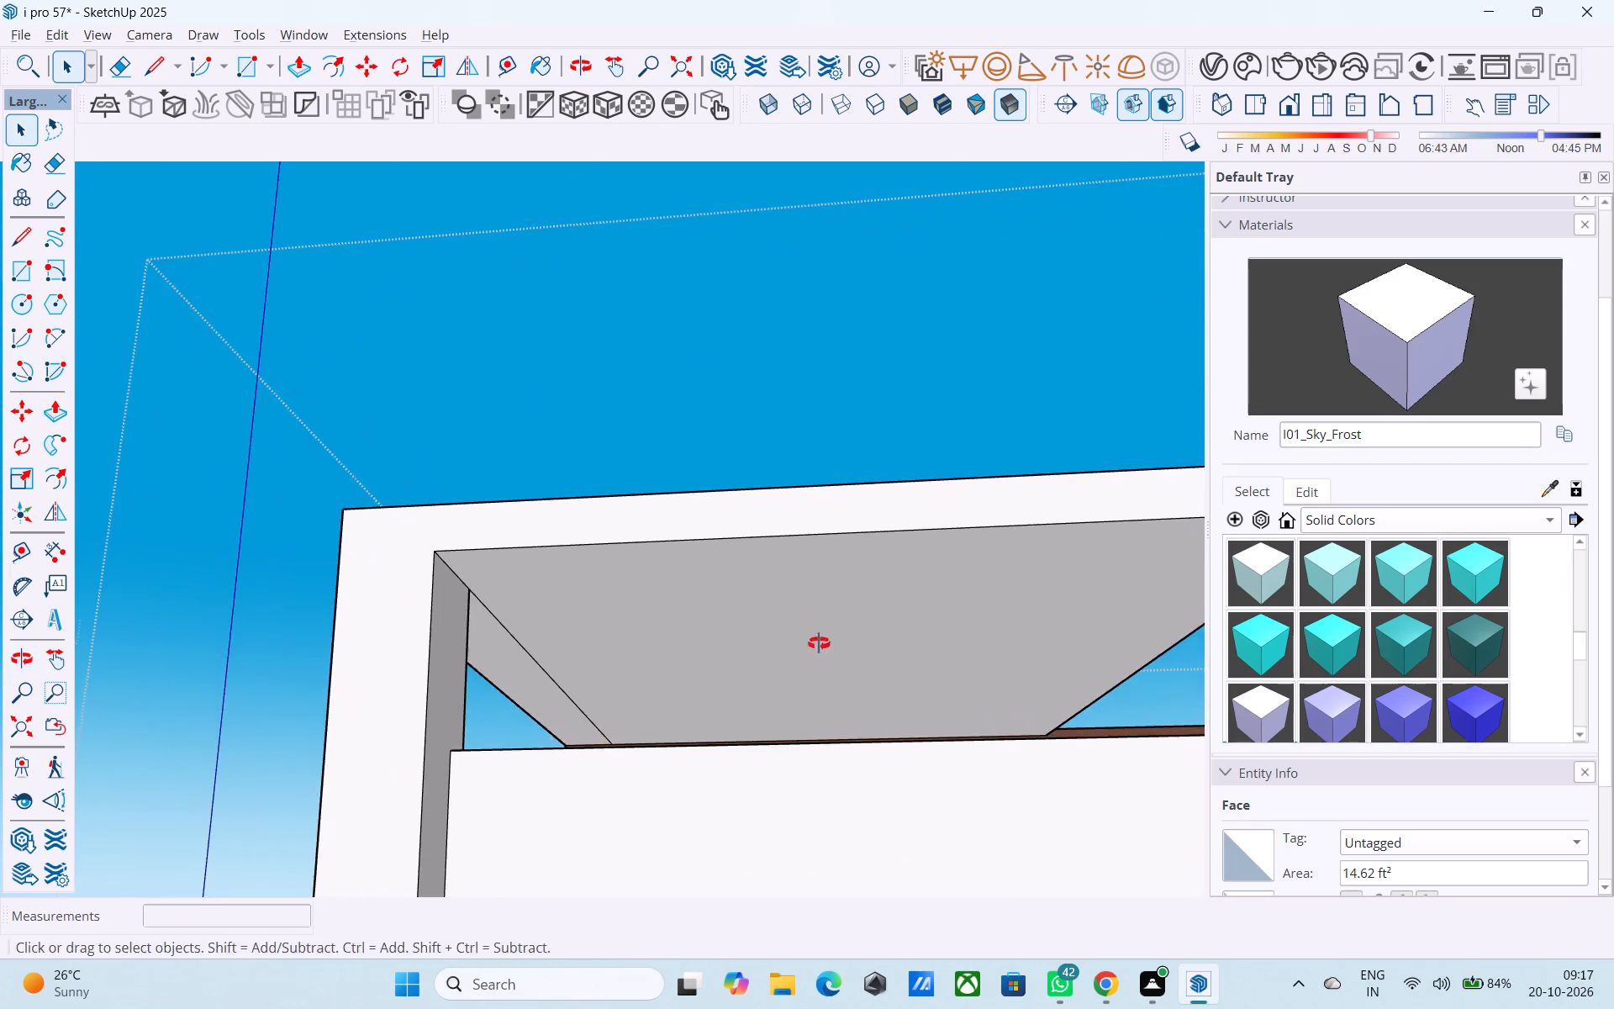
pyautogui.moveTo(819, 643); pyautogui.dragTo(789, 626, button='middle')
pyautogui.moveTo(804, 639); pyautogui.dragTo(749, 686, button='middle')
pyautogui.click(752, 682)
pyautogui.scroll(3, 752, 683)
pyautogui.press('f')
pyautogui.click(752, 683)
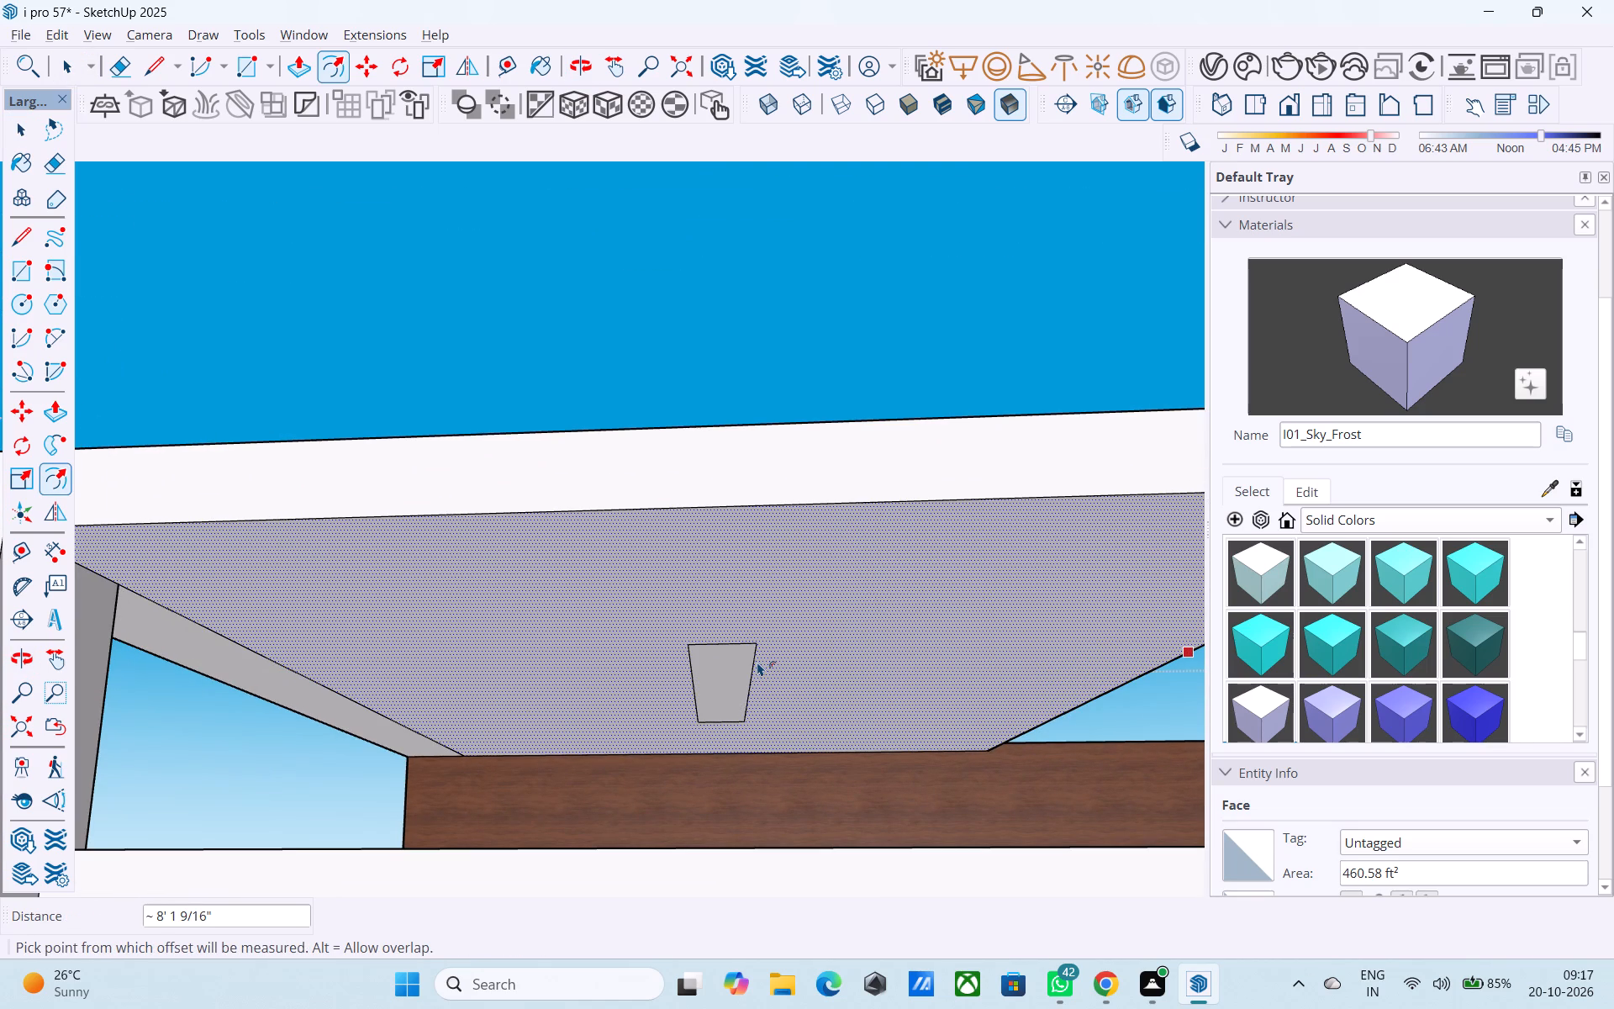
pyautogui.write("2'")
pyautogui.press('Return')
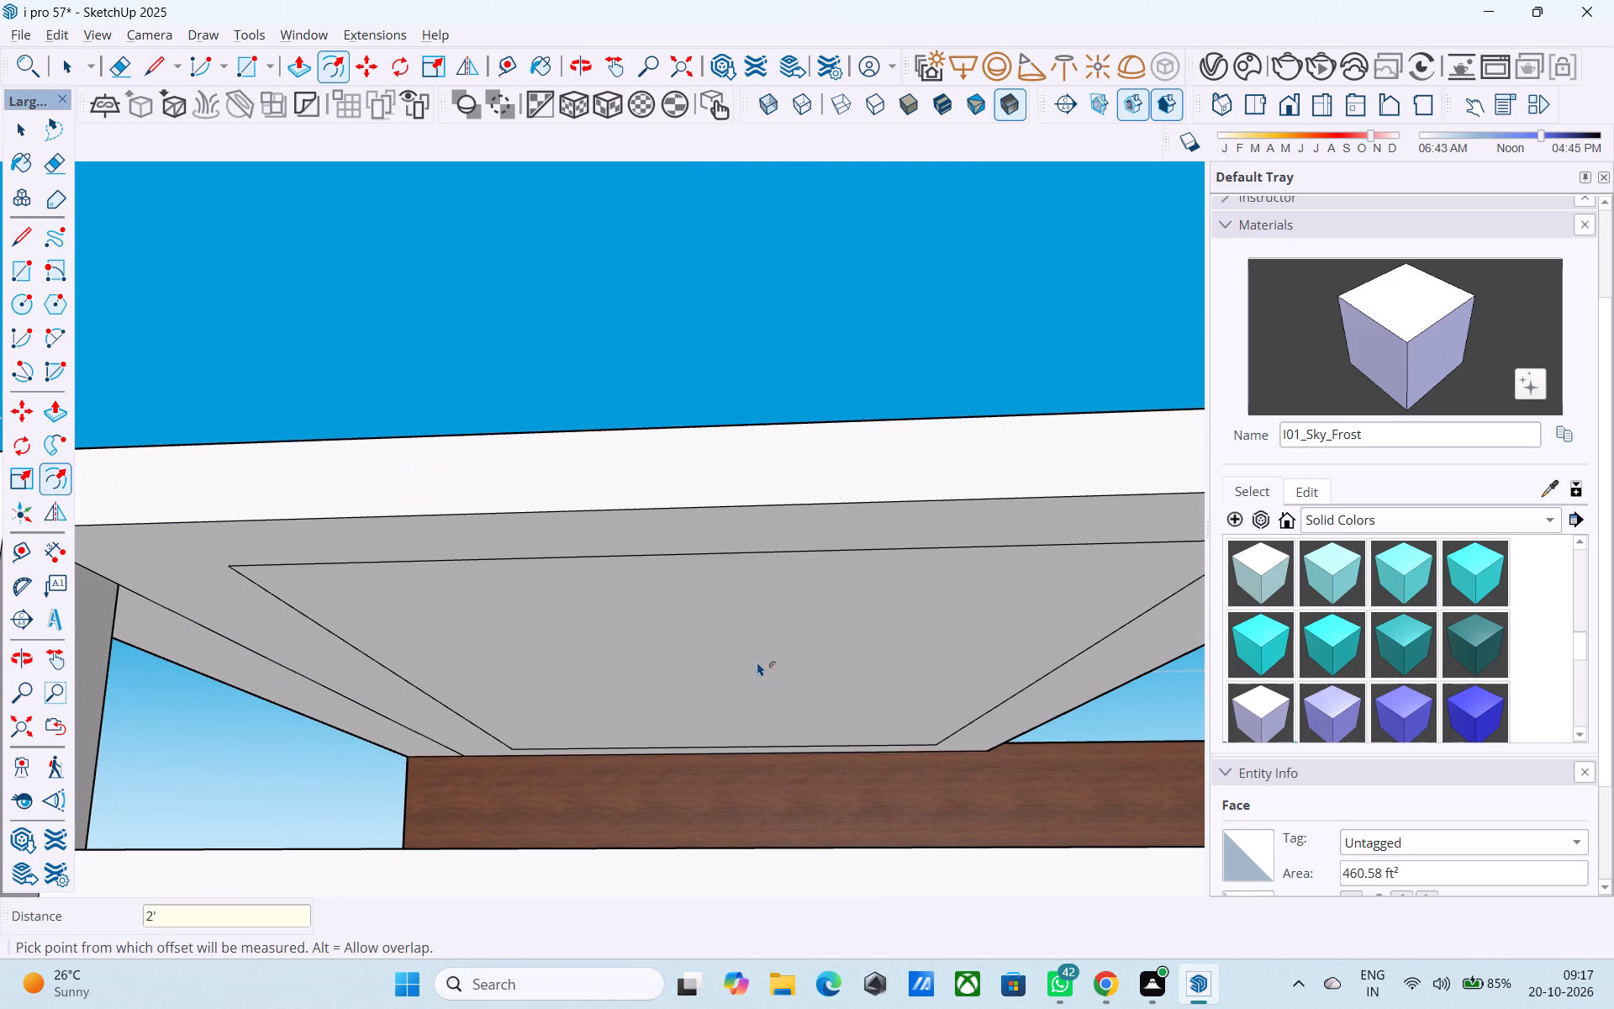
pyautogui.write("4'")
pyautogui.press('Return')
# Push the inner offset panel about 6 3/4" up into the slab's underside to form a ceiling recess.
pyautogui.moveTo(736, 665); pyautogui.dragTo(696, 663, button='middle')
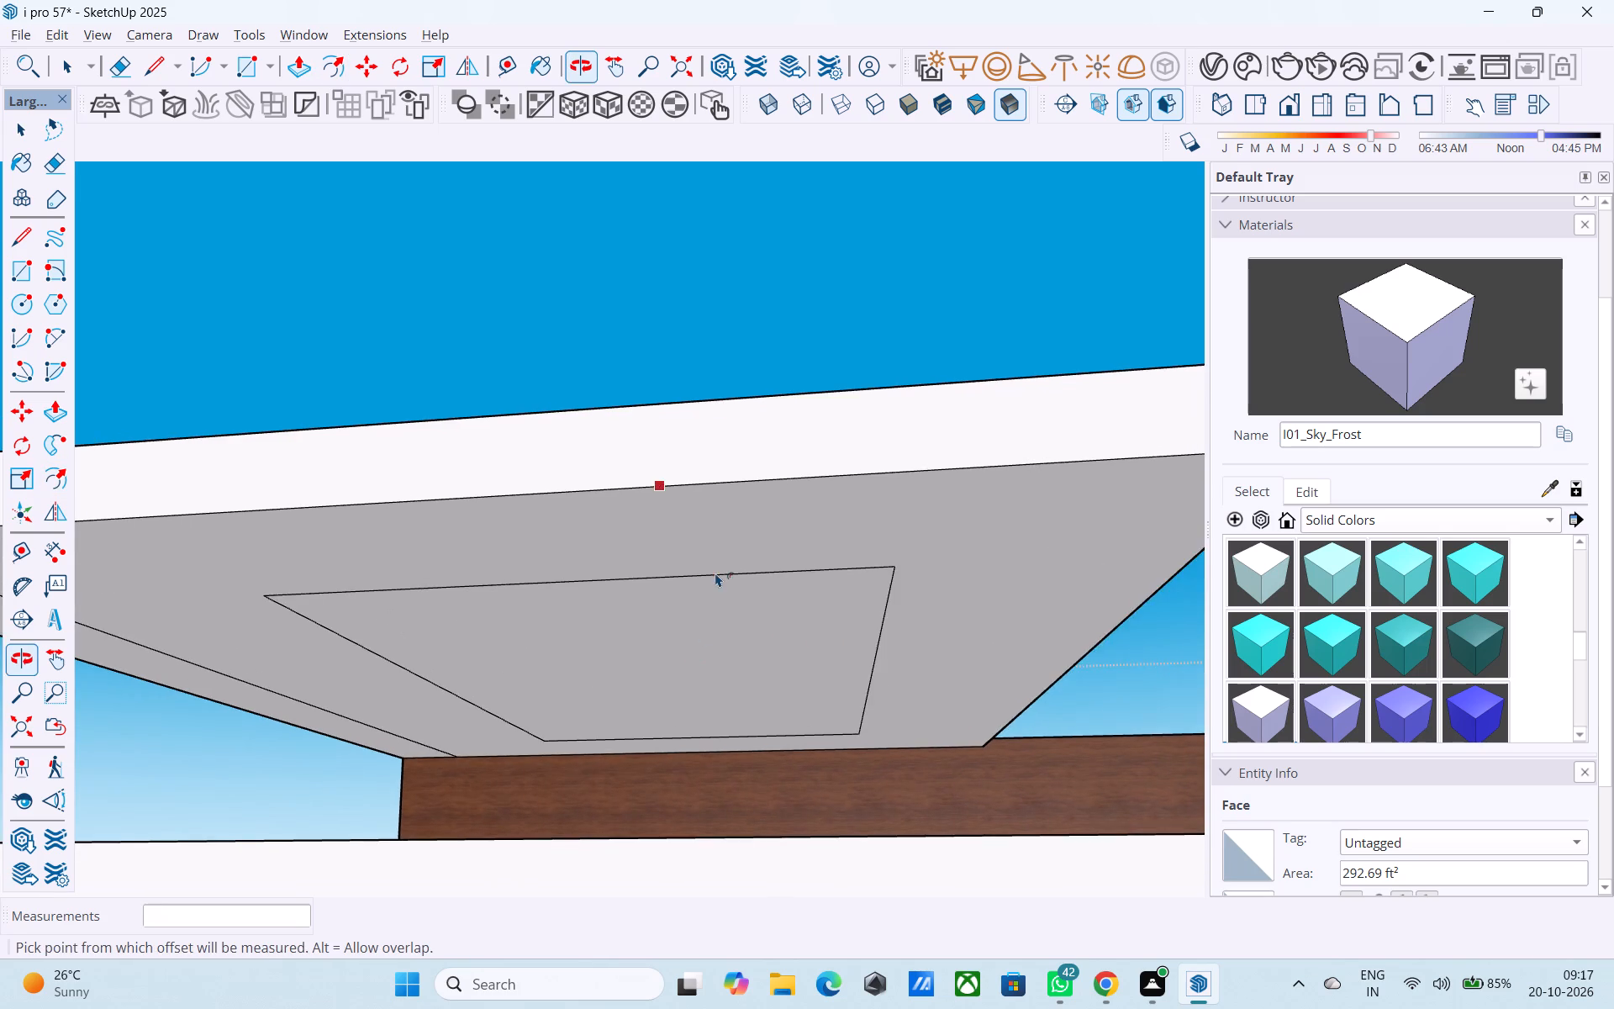
pyautogui.scroll(2, 715, 572)
pyautogui.press('space')
pyautogui.click(715, 636)
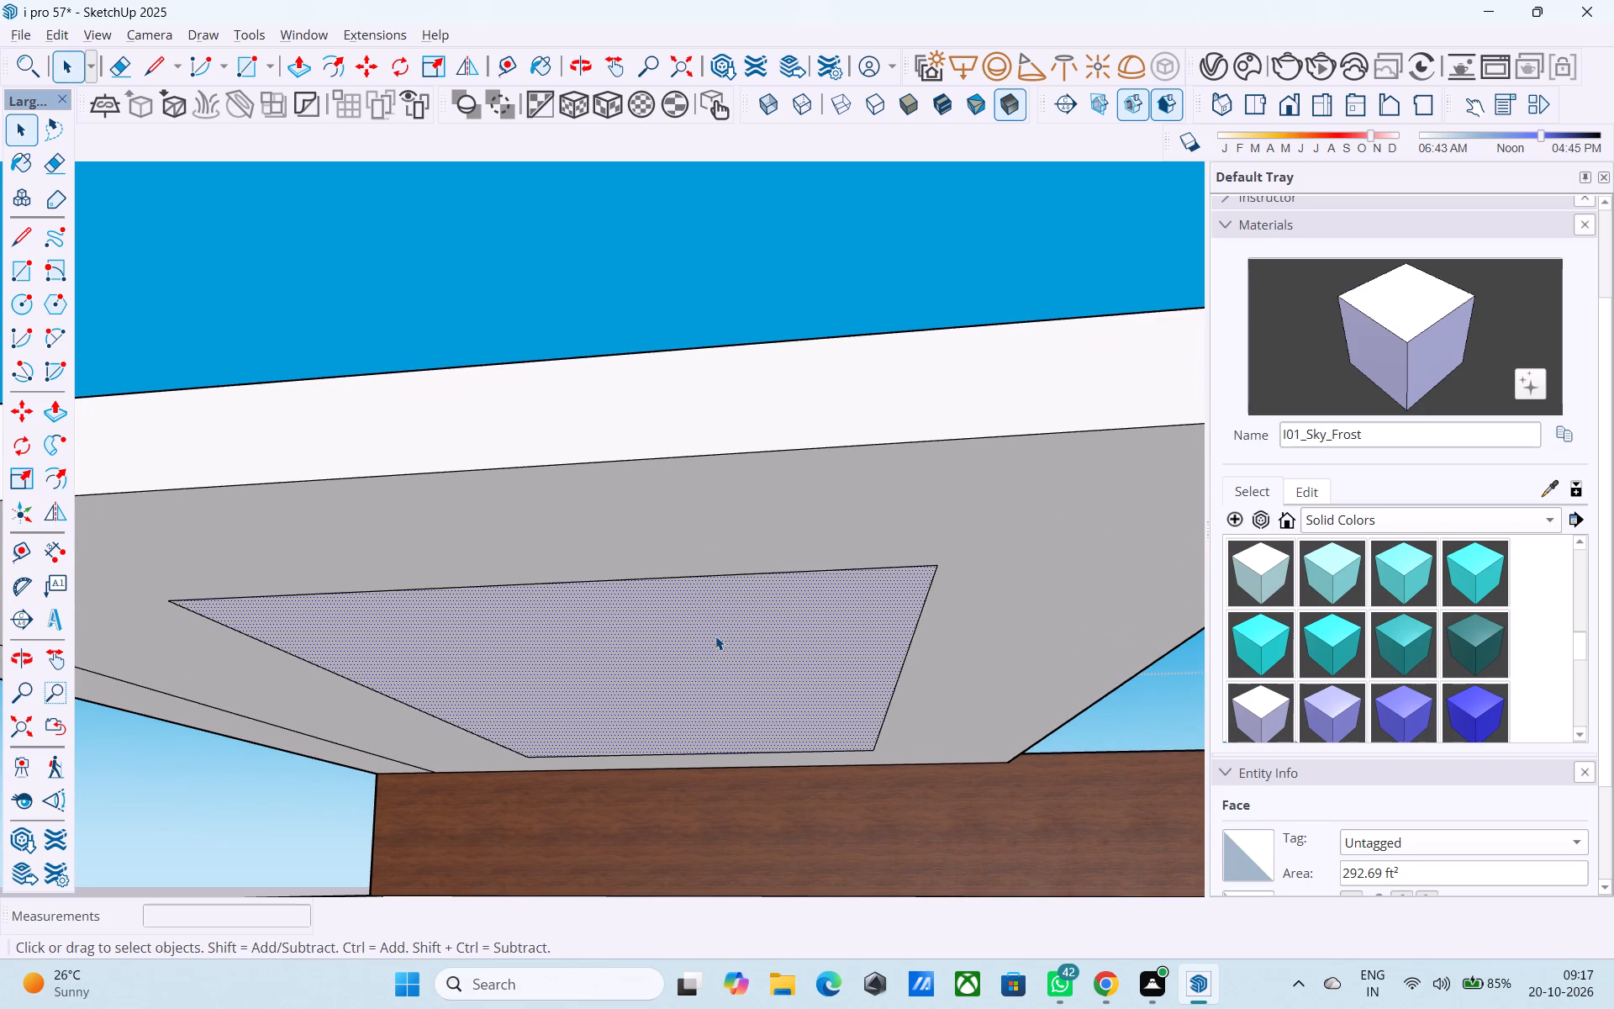
pyautogui.press('p')
pyautogui.click(715, 636)
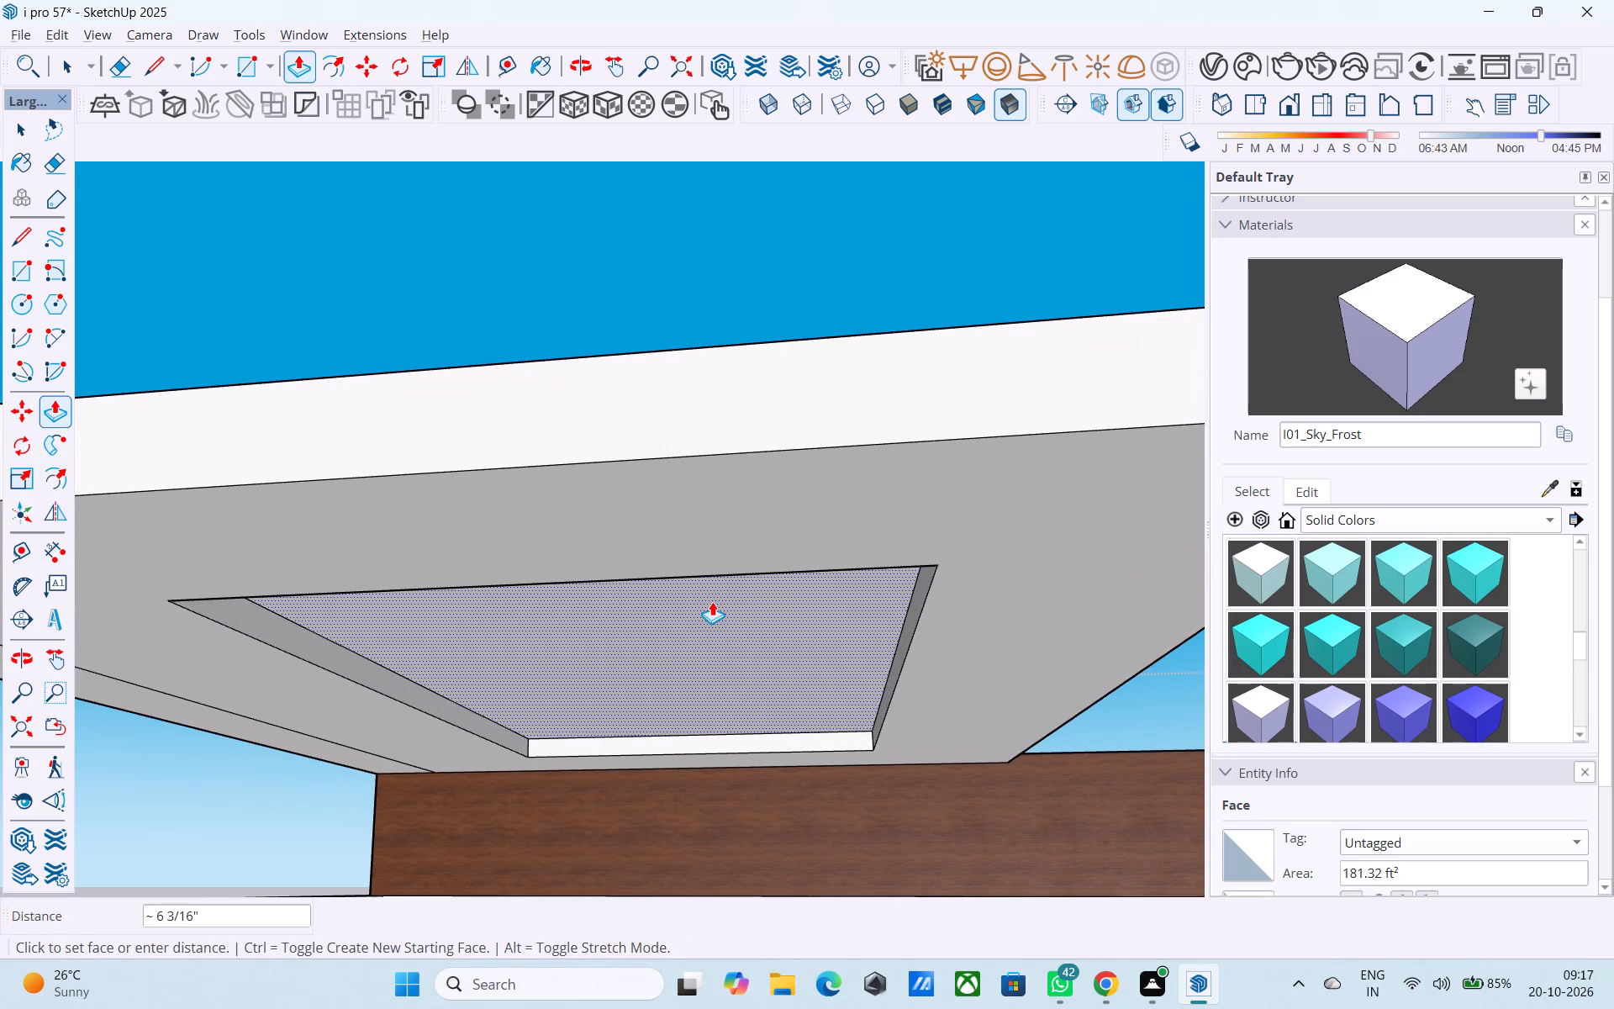
pyautogui.click(711, 598)
# Paint the recessed ceiling panel with the Wood_Floor_12_1K wood material.
pyautogui.scroll(-4, 712, 596)
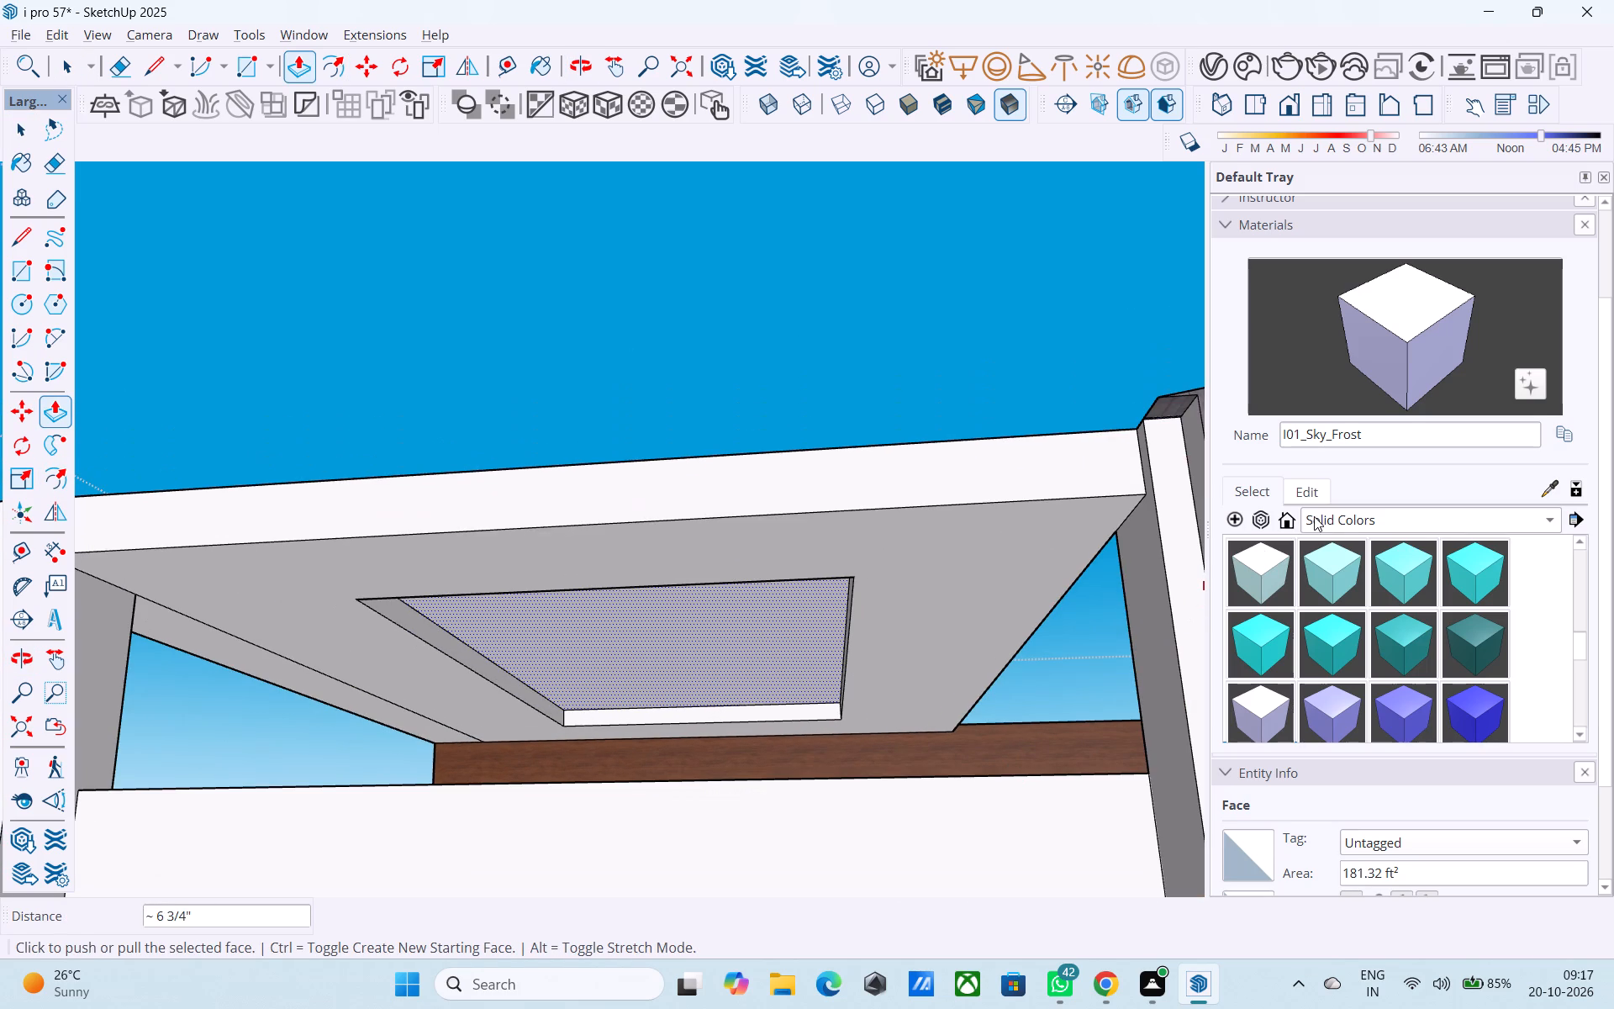
pyautogui.click(1314, 514)
pyautogui.click(1334, 563)
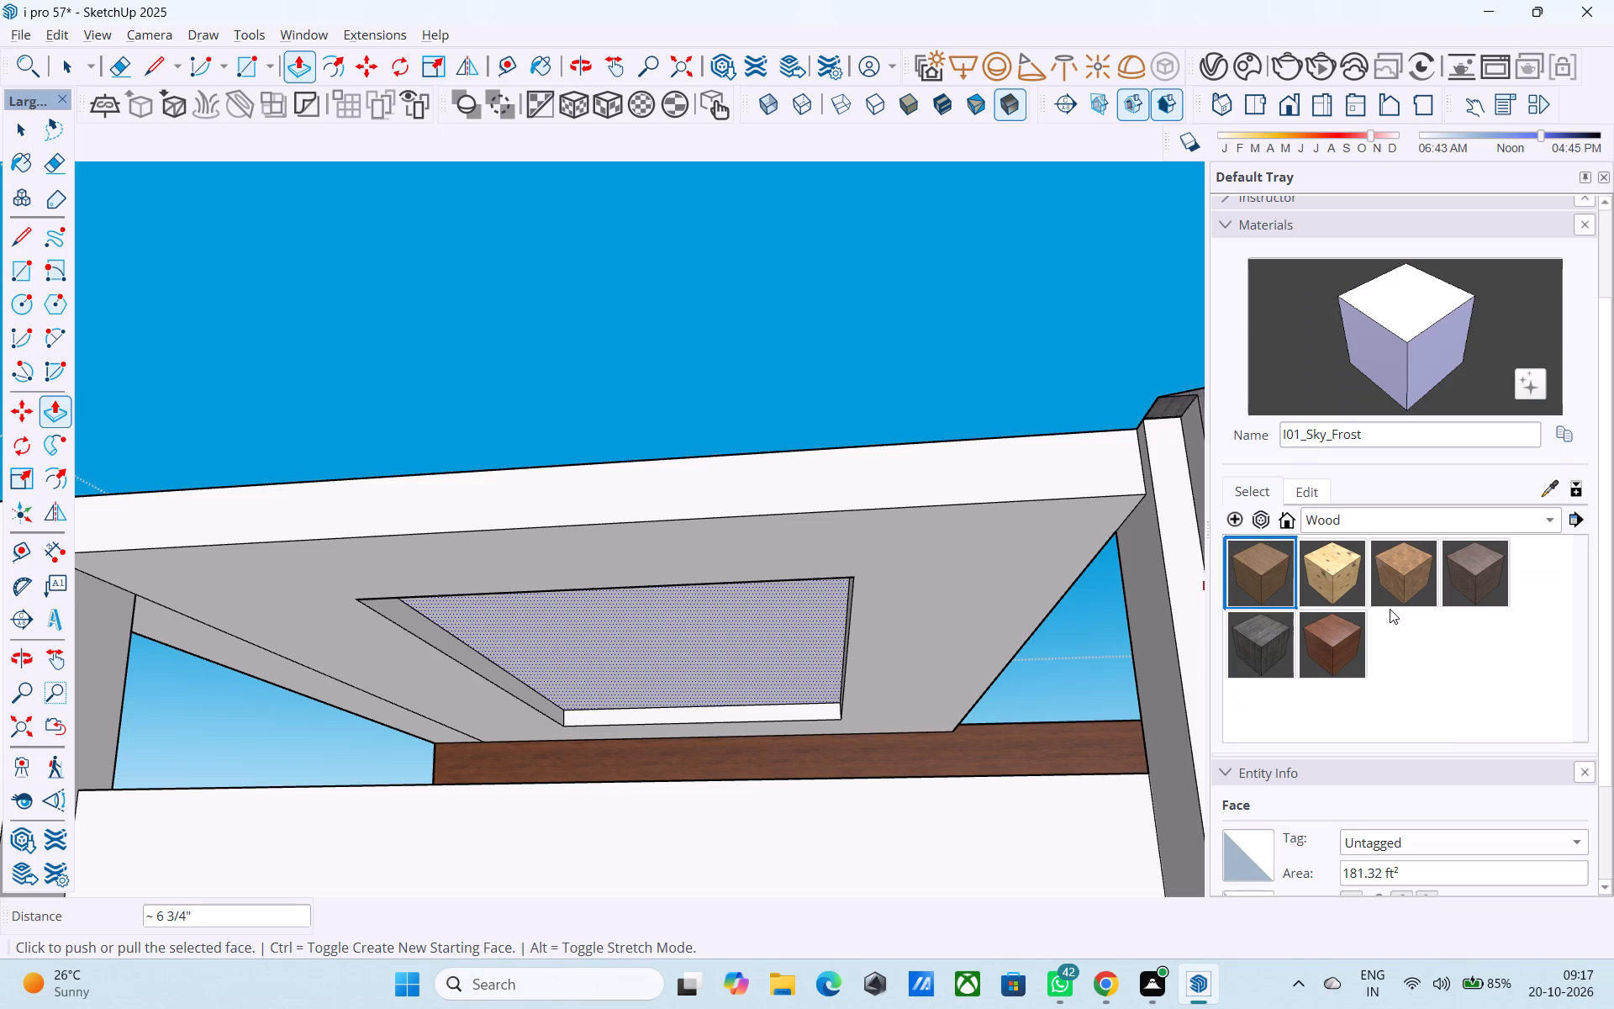
pyautogui.click(1463, 578)
pyautogui.moveTo(672, 635); pyautogui.dragTo(662, 628, button='middle')
pyautogui.click(662, 627)
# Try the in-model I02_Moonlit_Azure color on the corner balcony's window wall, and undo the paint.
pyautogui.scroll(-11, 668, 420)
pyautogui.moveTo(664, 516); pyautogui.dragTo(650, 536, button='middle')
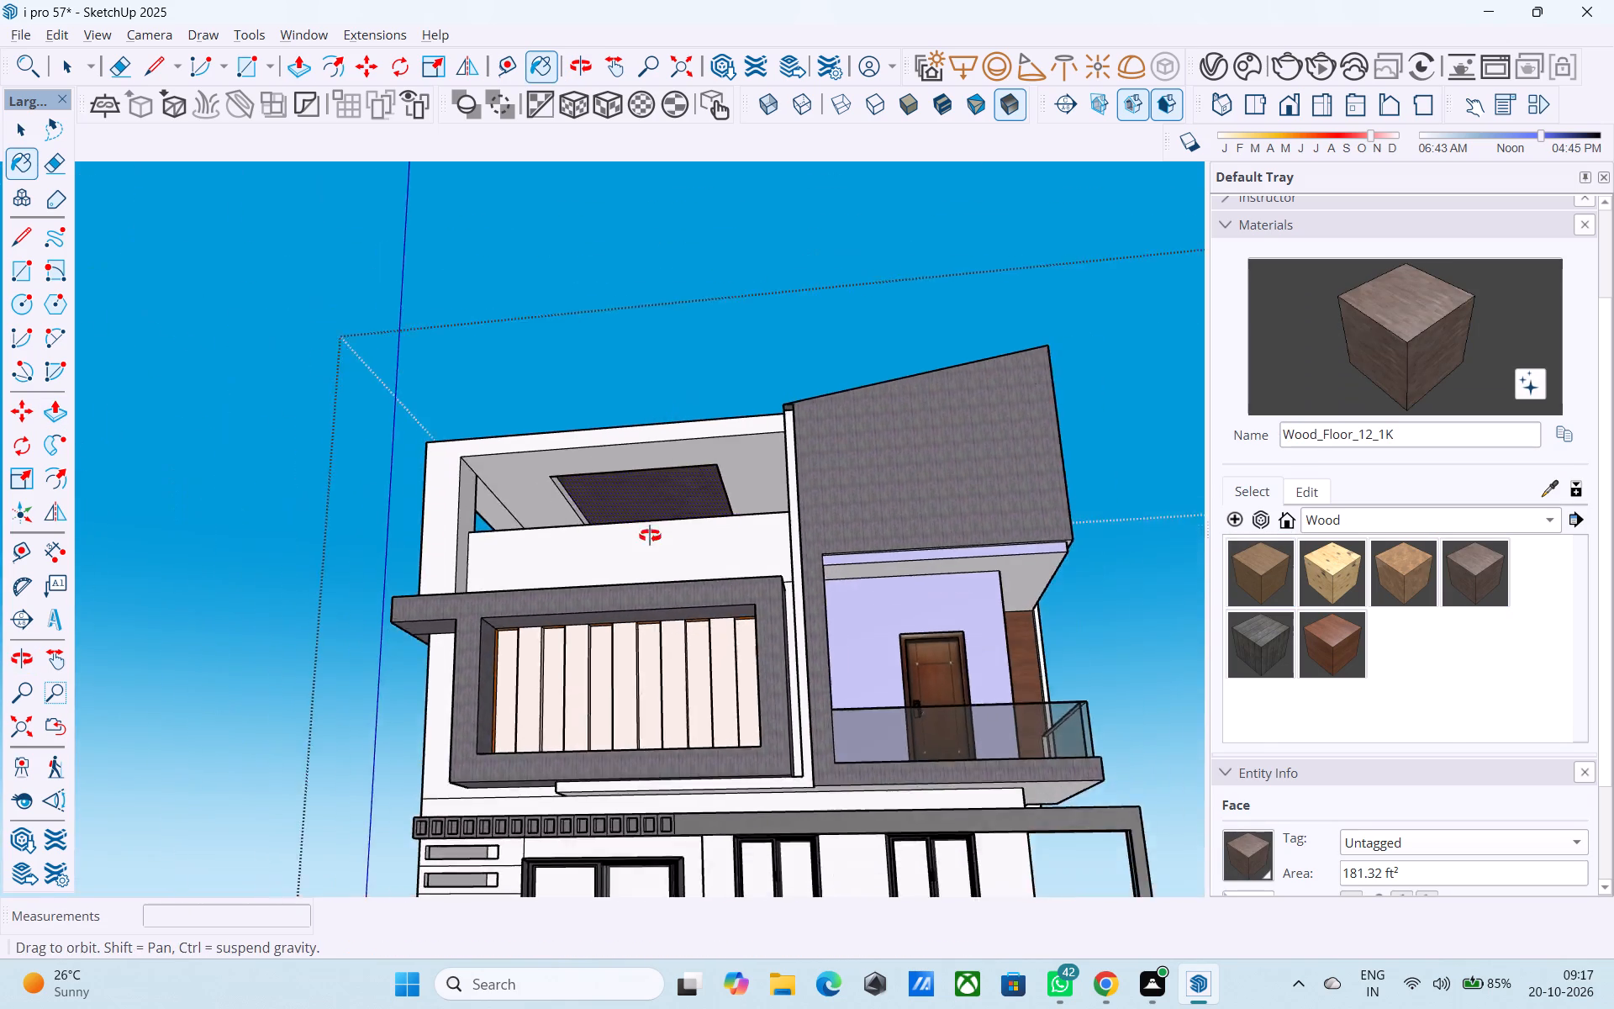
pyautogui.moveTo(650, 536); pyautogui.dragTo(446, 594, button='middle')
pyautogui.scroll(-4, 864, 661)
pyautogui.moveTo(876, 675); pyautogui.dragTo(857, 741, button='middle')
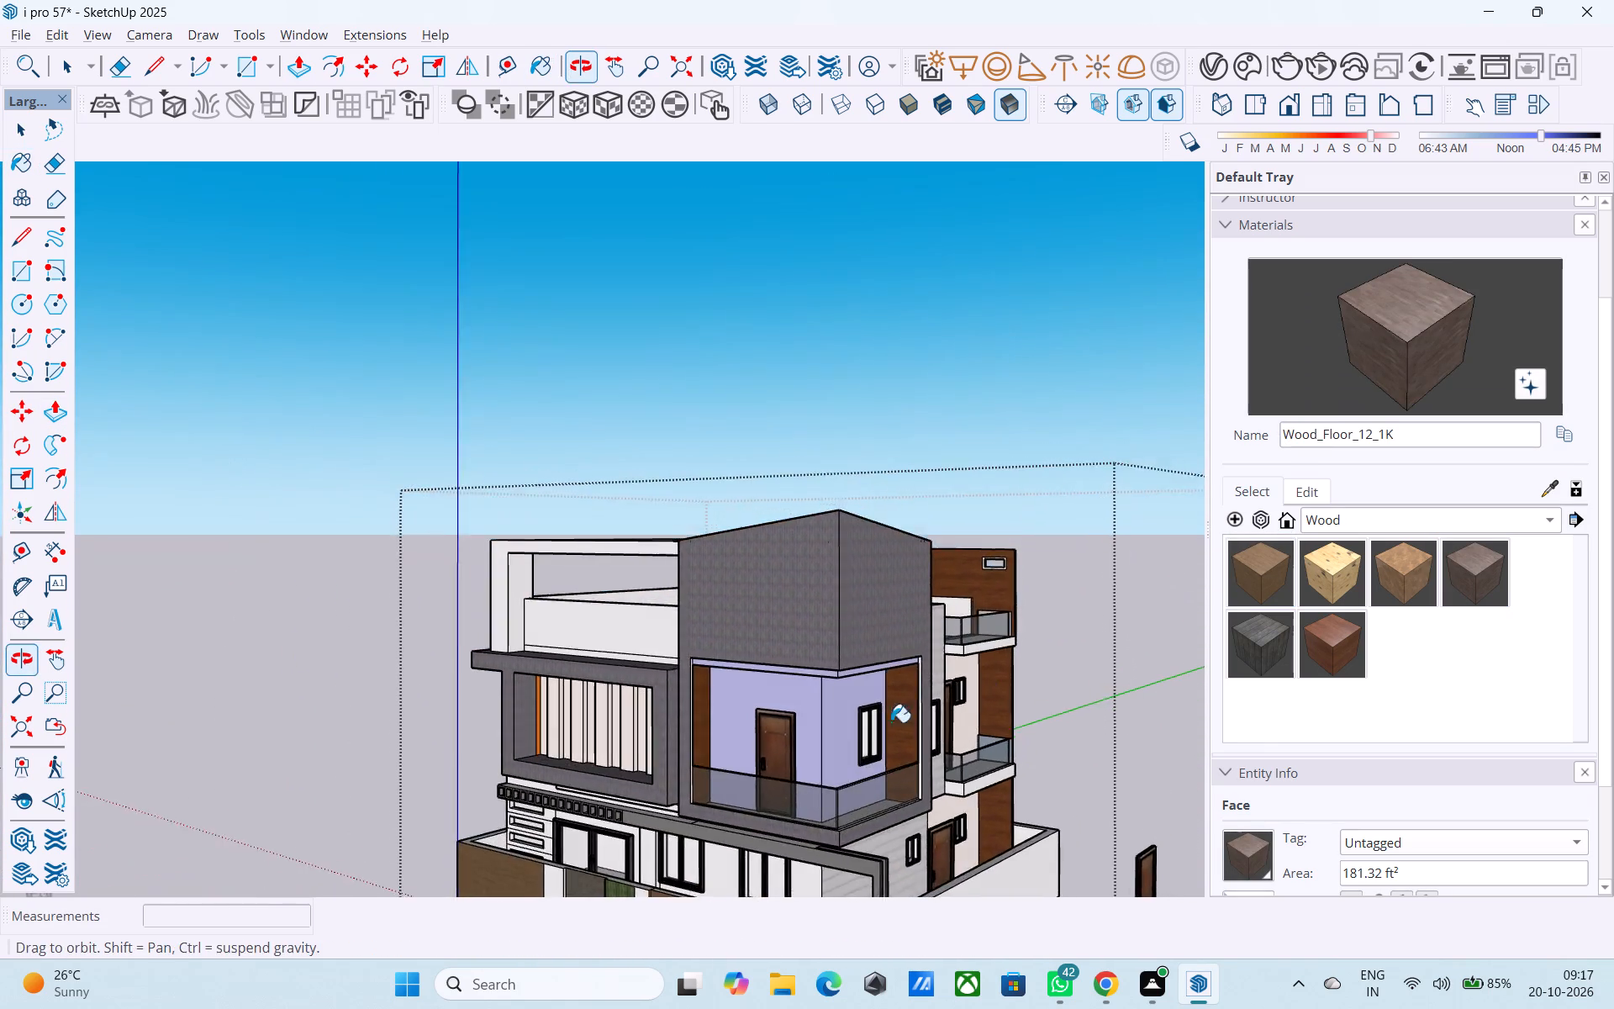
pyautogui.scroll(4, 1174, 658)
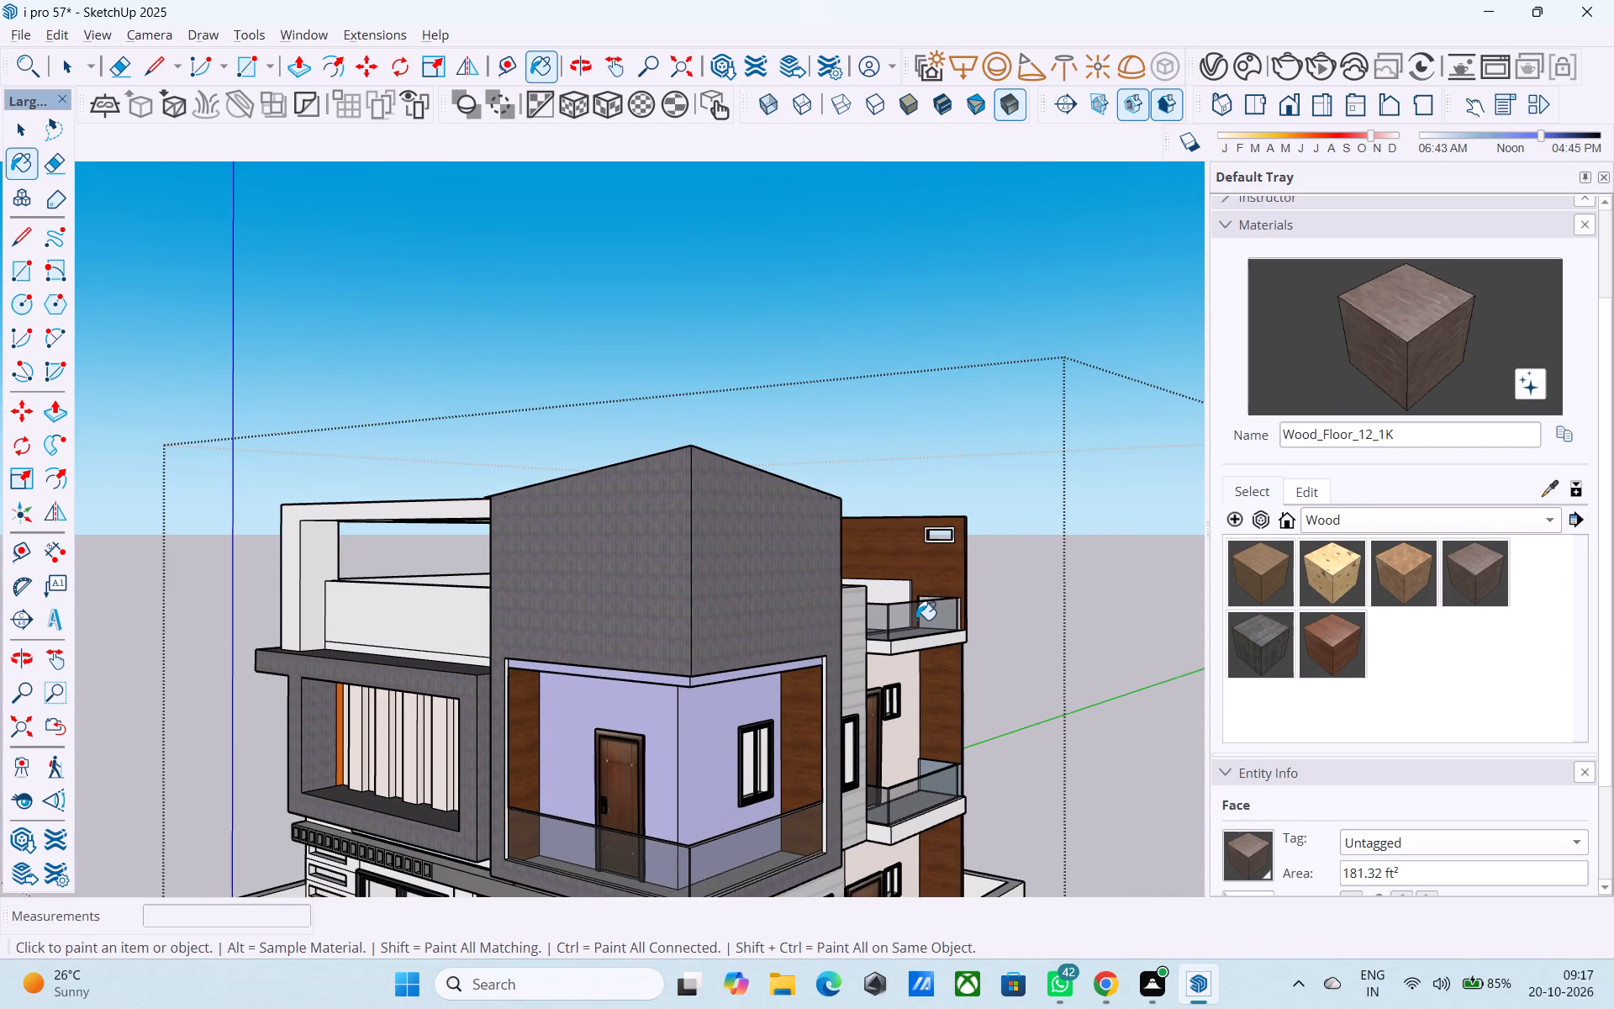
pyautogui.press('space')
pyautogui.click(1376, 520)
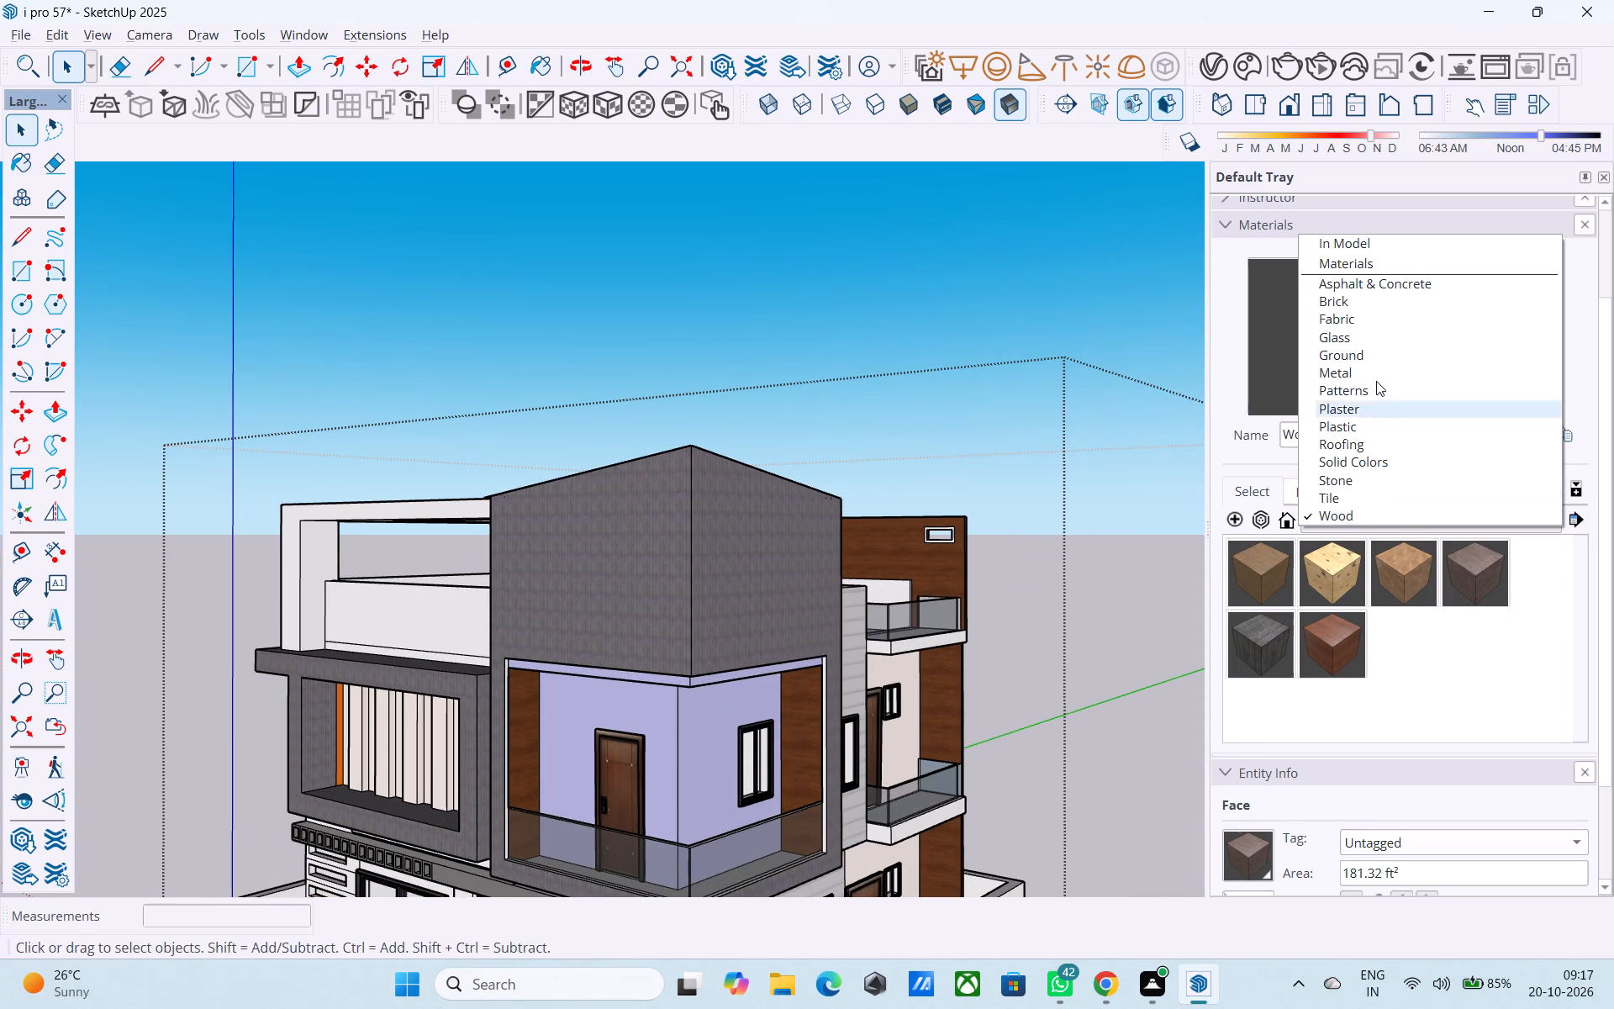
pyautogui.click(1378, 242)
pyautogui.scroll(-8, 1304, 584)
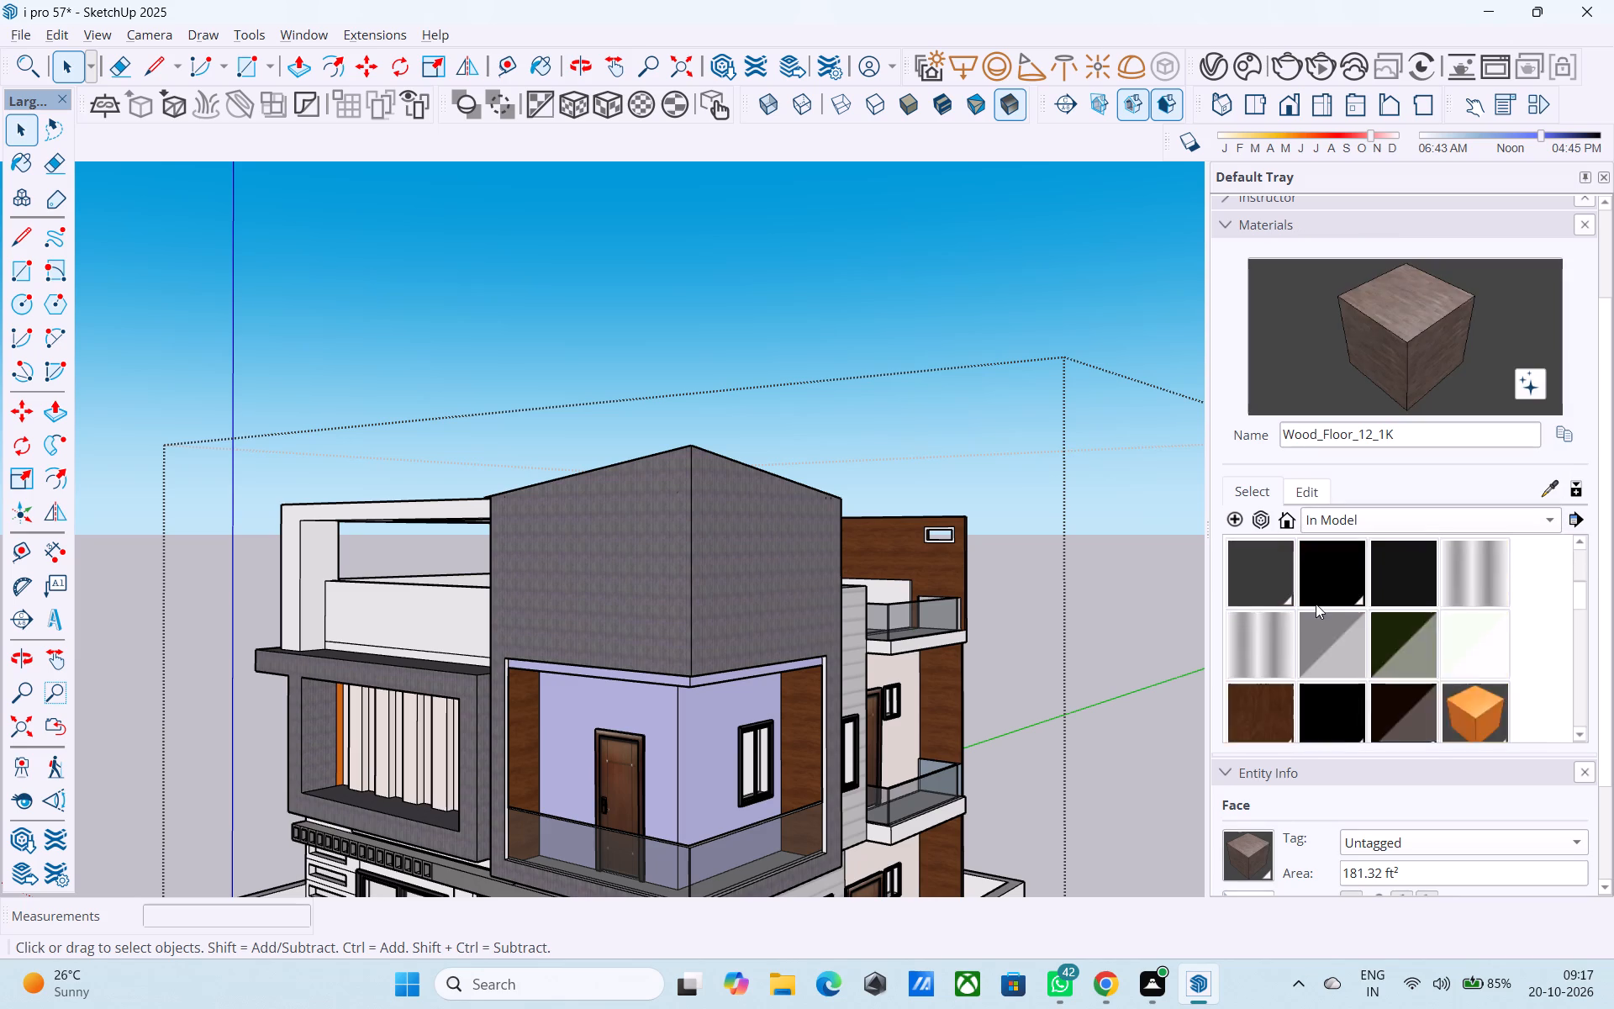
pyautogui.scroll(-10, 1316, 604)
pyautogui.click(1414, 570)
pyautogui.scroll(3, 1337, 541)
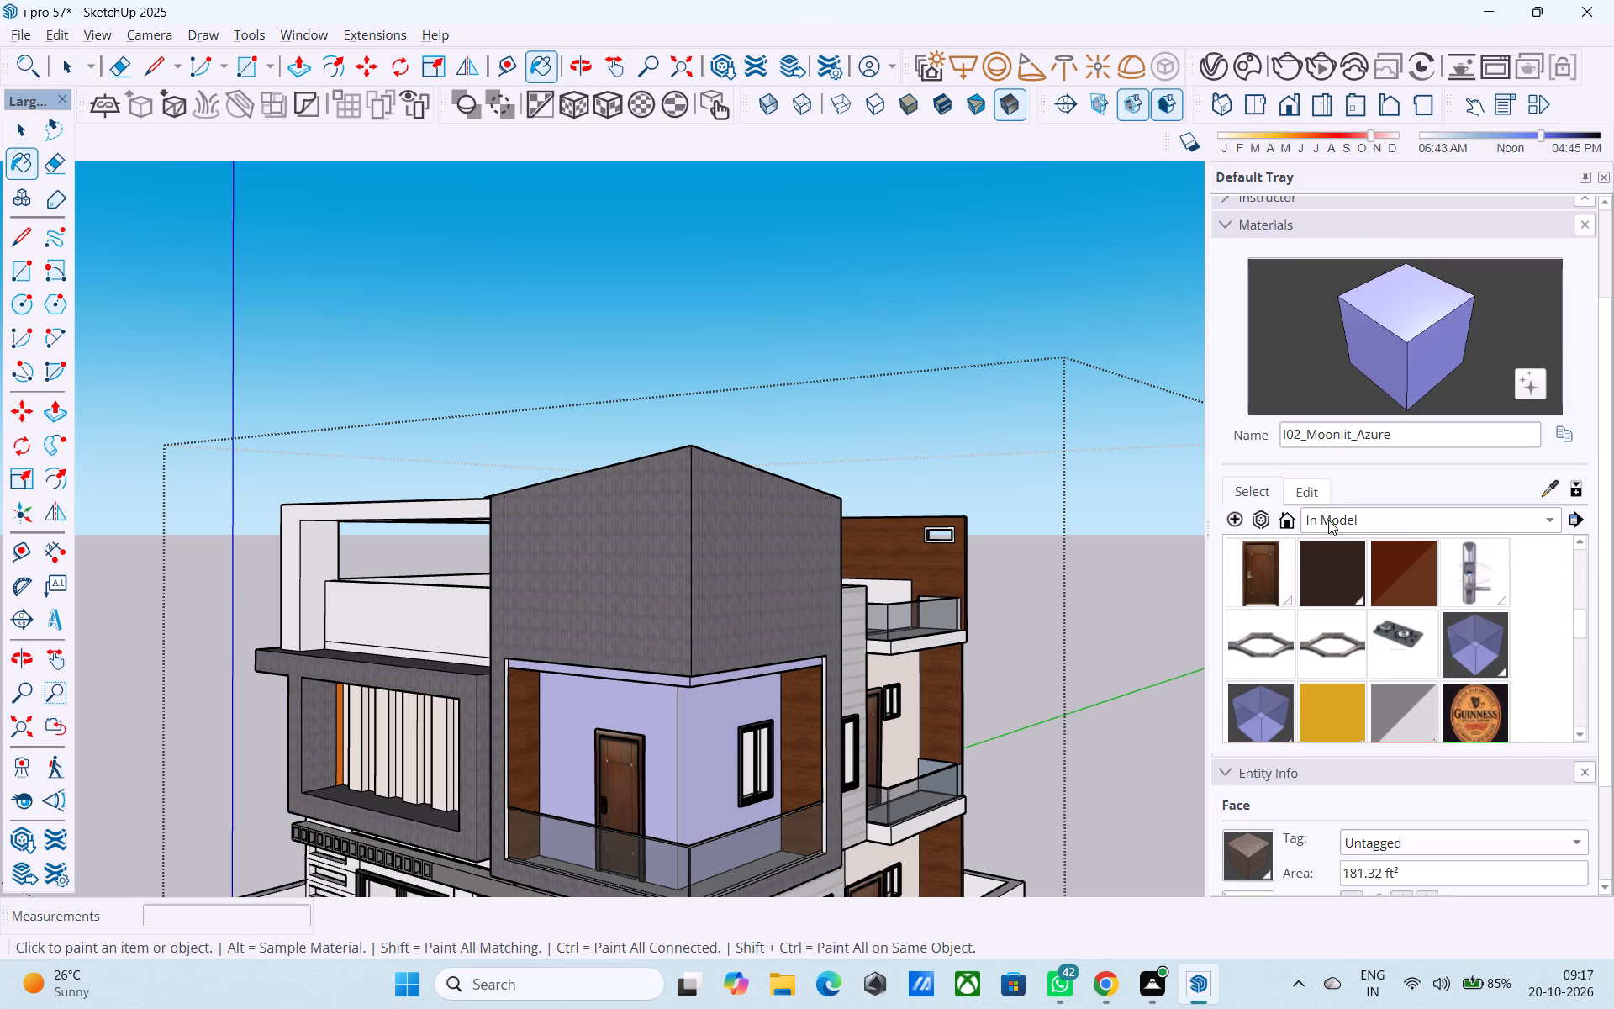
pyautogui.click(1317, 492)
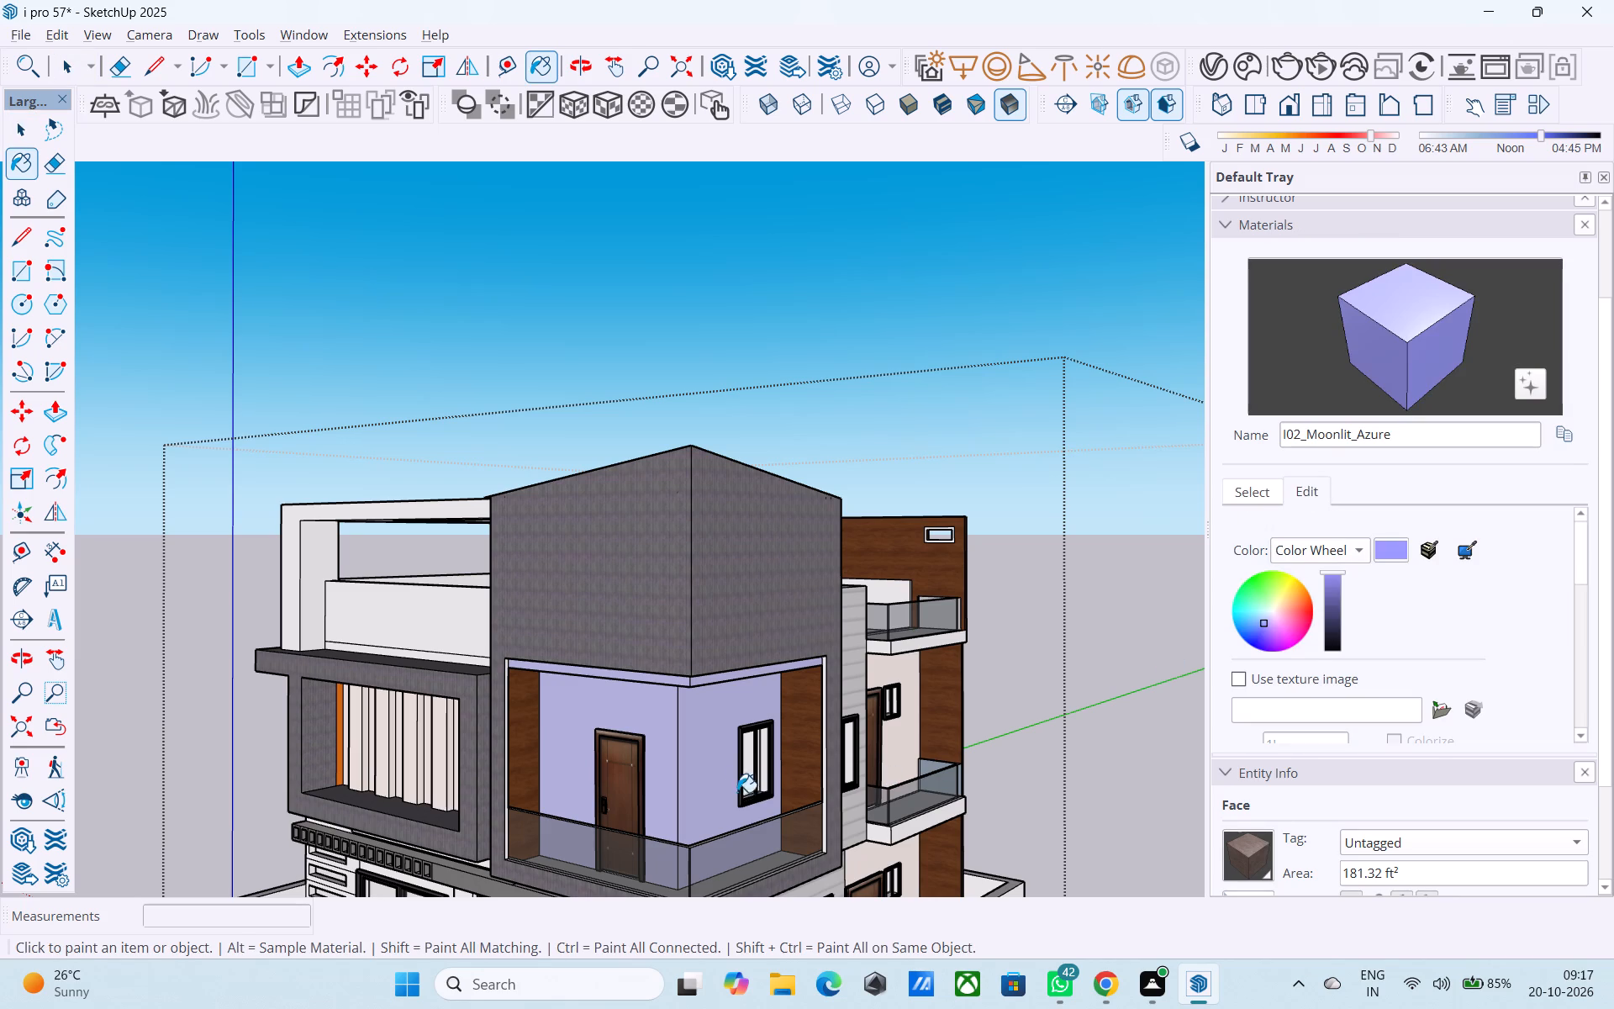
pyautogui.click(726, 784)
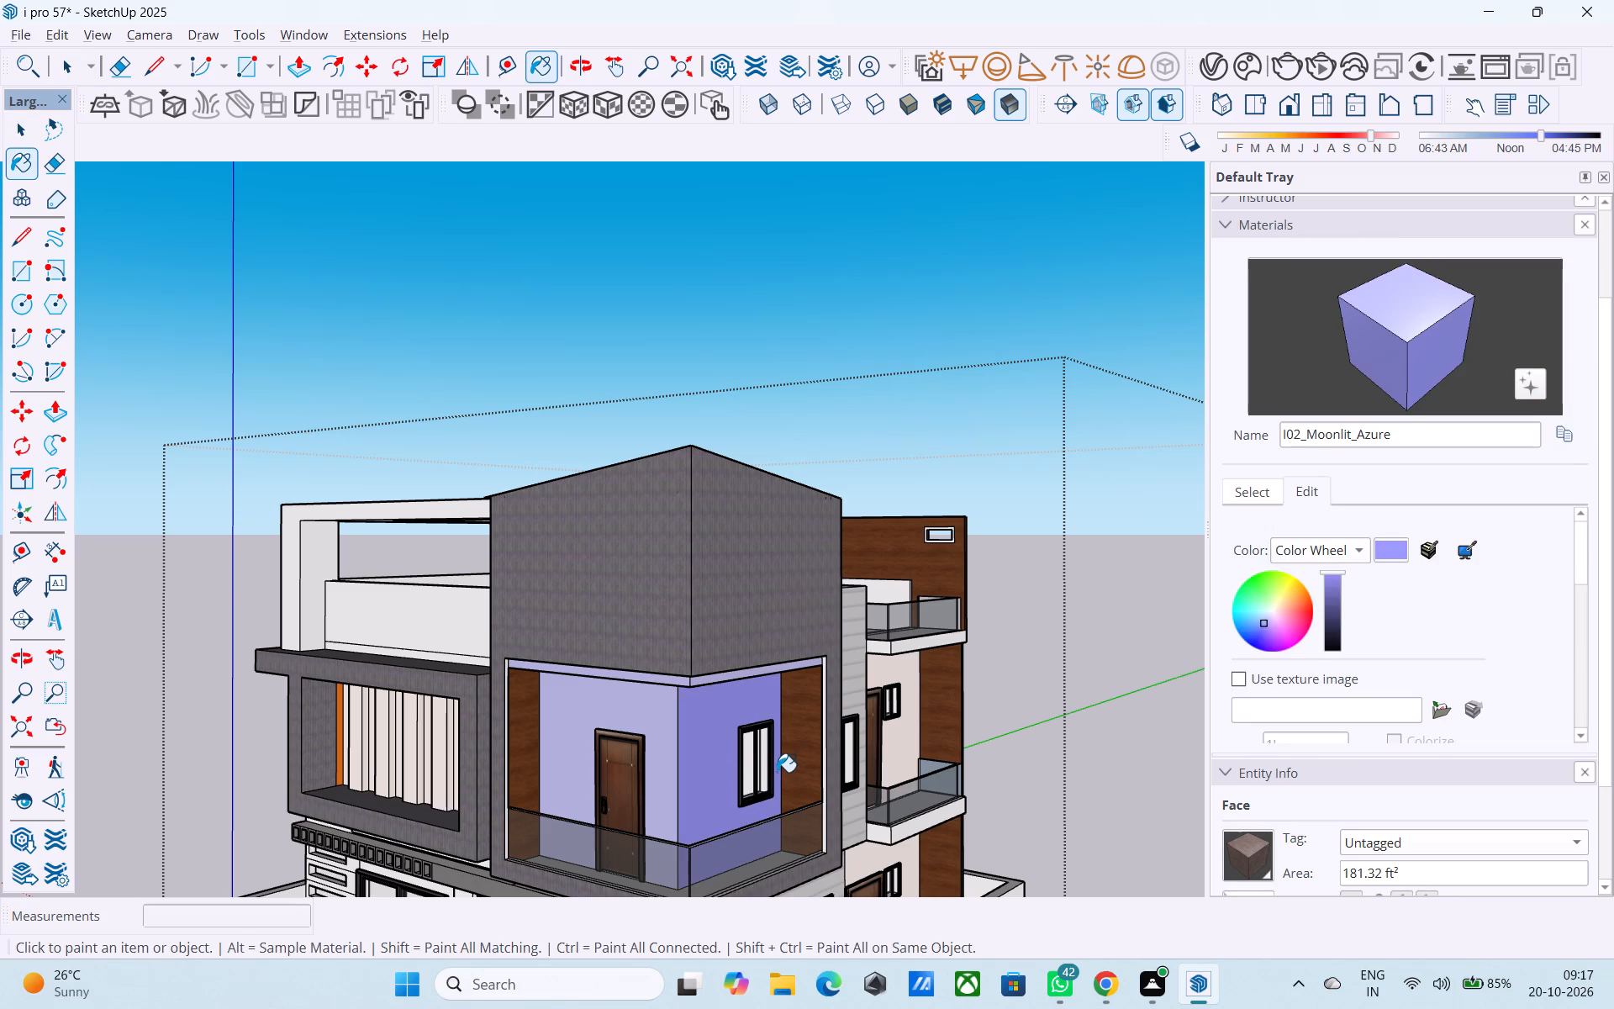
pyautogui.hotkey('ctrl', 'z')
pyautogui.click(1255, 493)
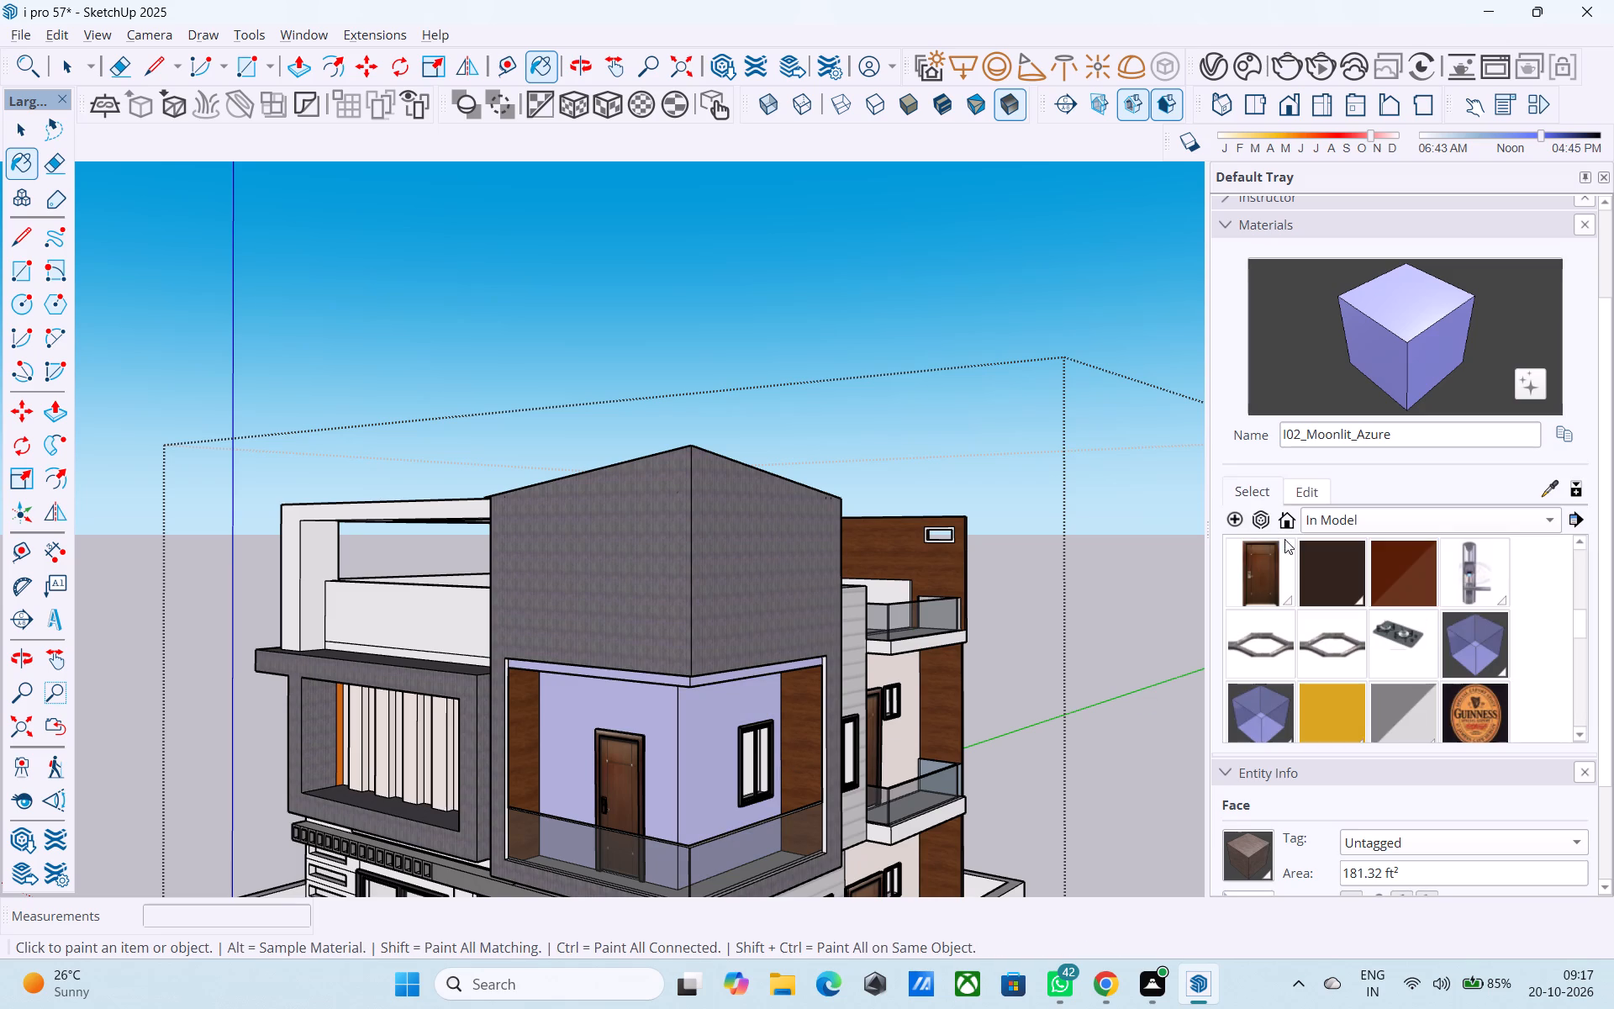
# Paint both walls of the corner balcony with I01_Sky_Frost from the Solid Colors collection.
pyautogui.scroll(-4, 1323, 618)
pyautogui.scroll(2, 1323, 619)
pyautogui.scroll(-17, 1323, 619)
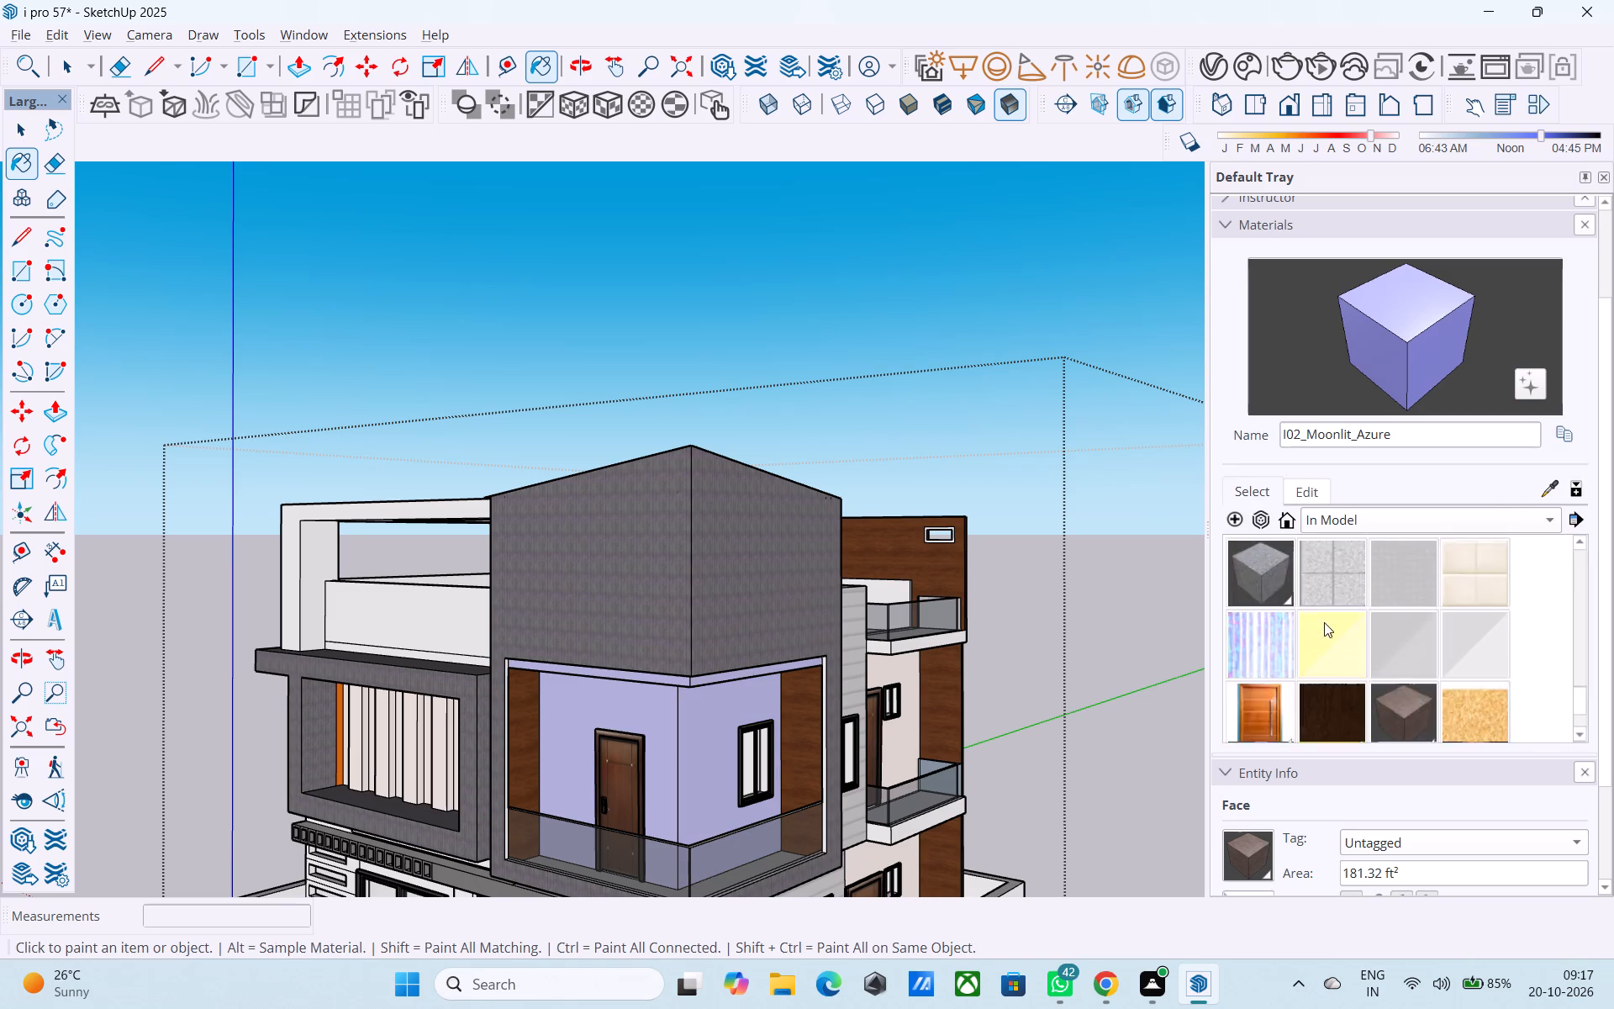
pyautogui.scroll(-6, 1324, 622)
pyautogui.click(1348, 394)
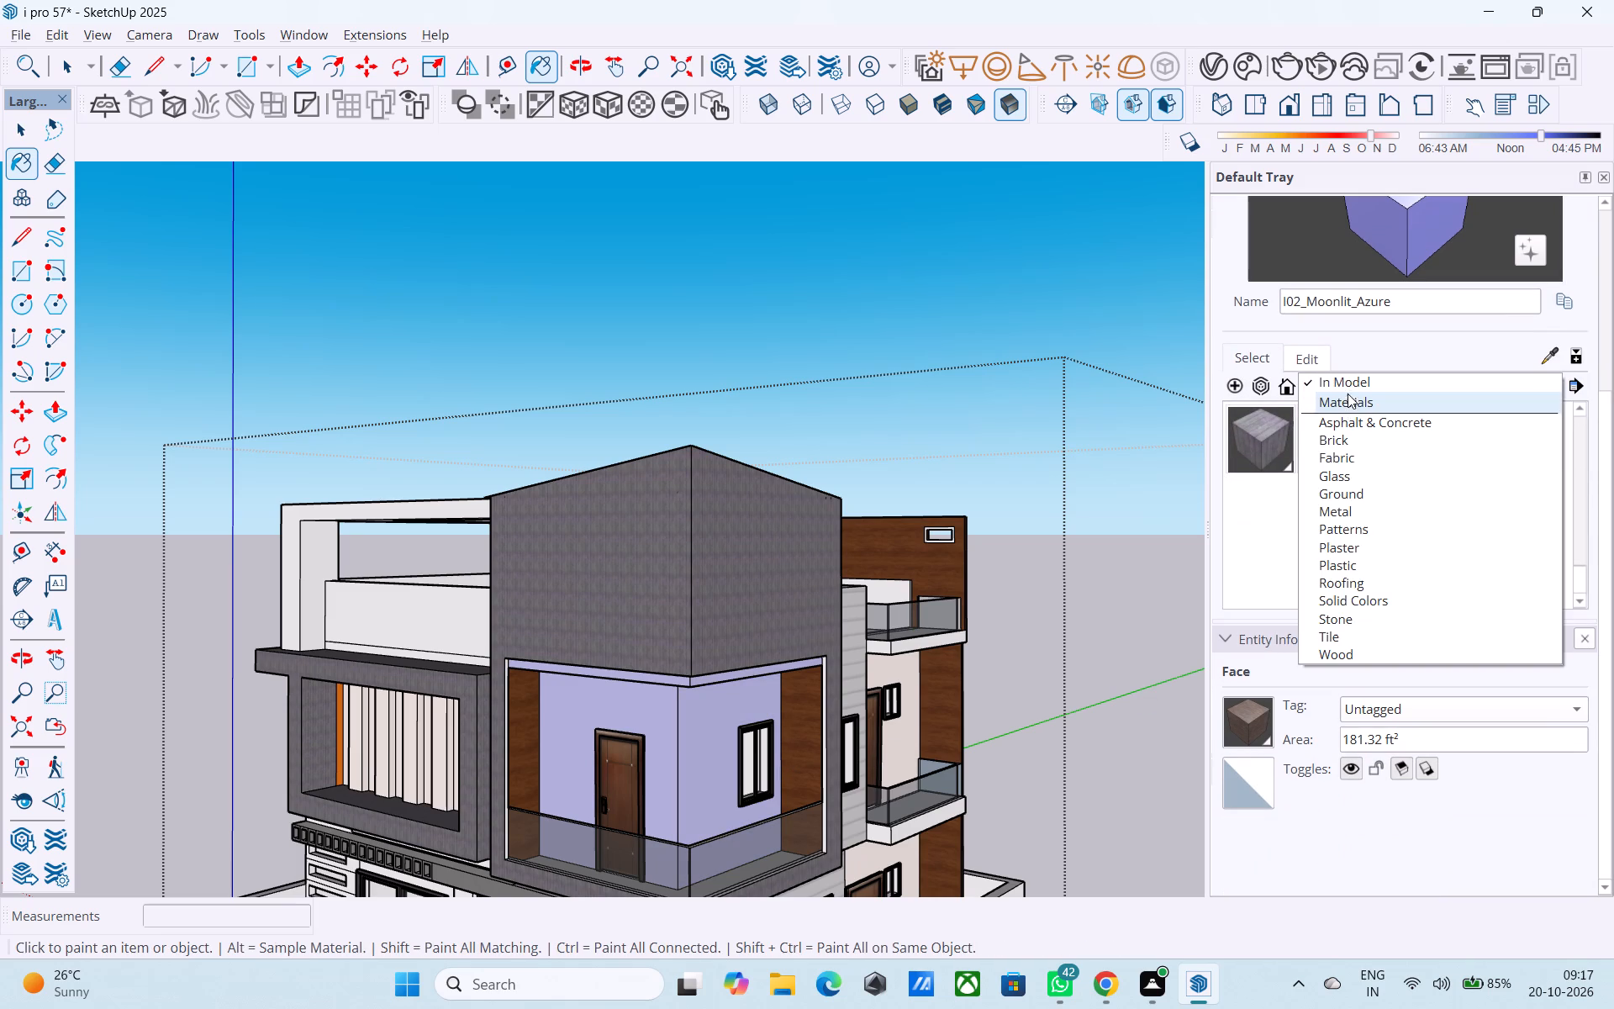
pyautogui.click(1355, 593)
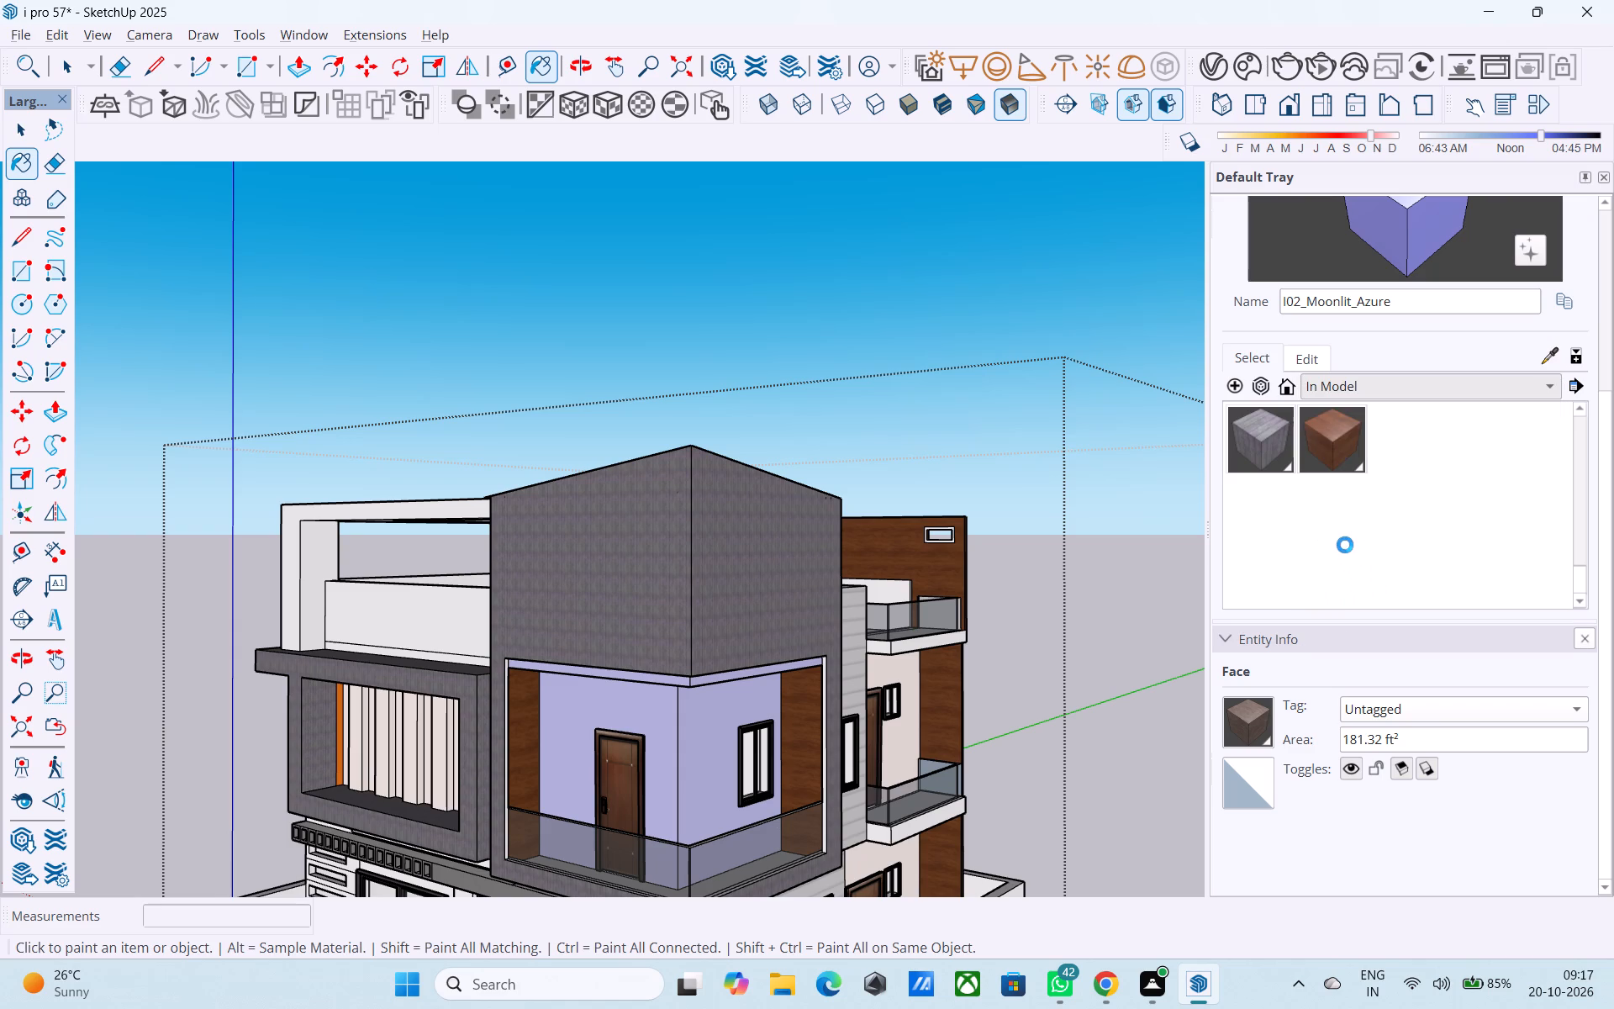
pyautogui.scroll(-4, 1345, 545)
pyautogui.scroll(3, 1345, 545)
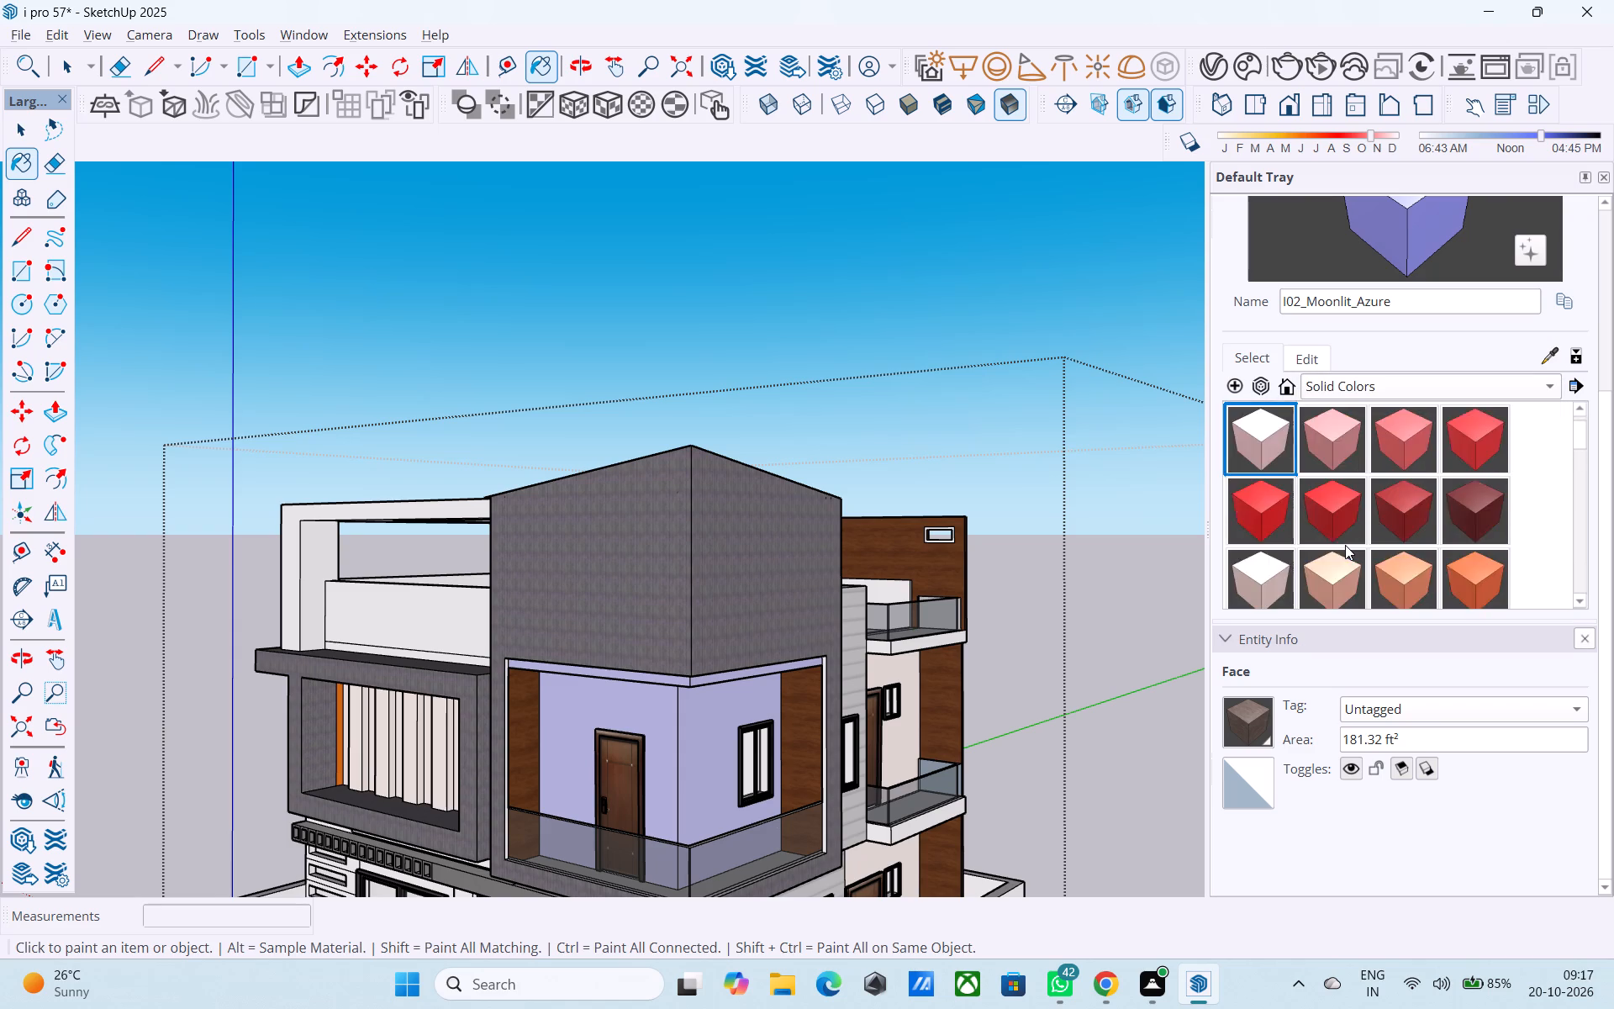
pyautogui.scroll(4, 1345, 543)
pyautogui.scroll(-7, 1348, 670)
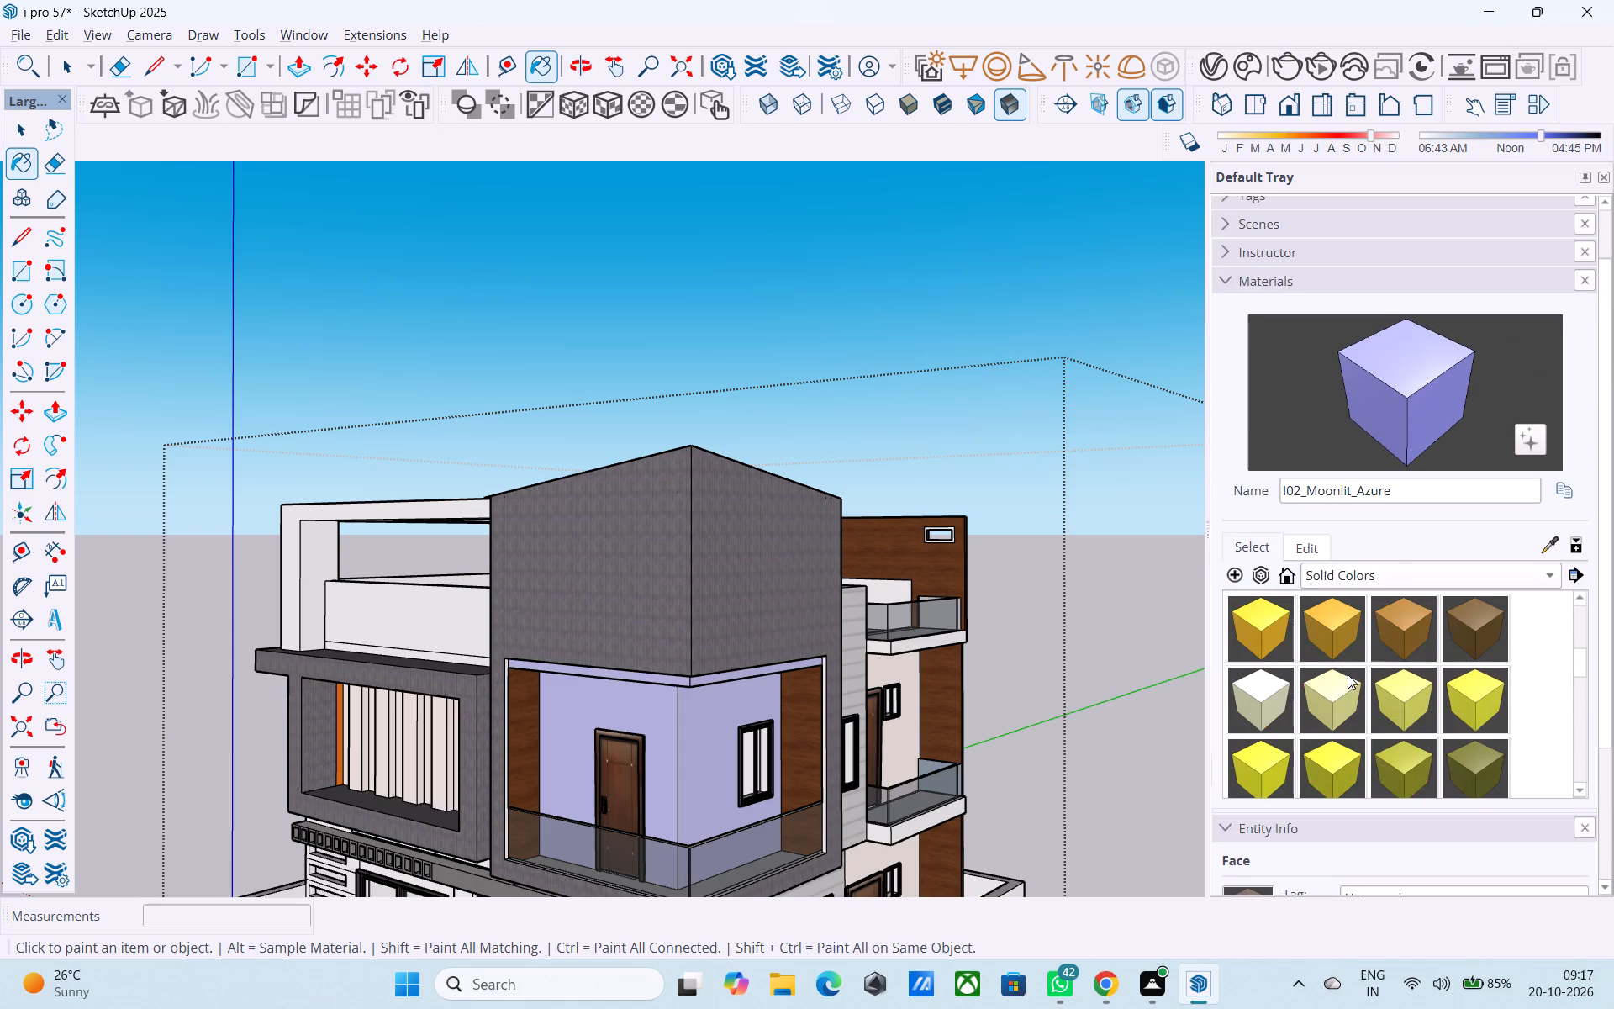
pyautogui.scroll(-10, 1348, 674)
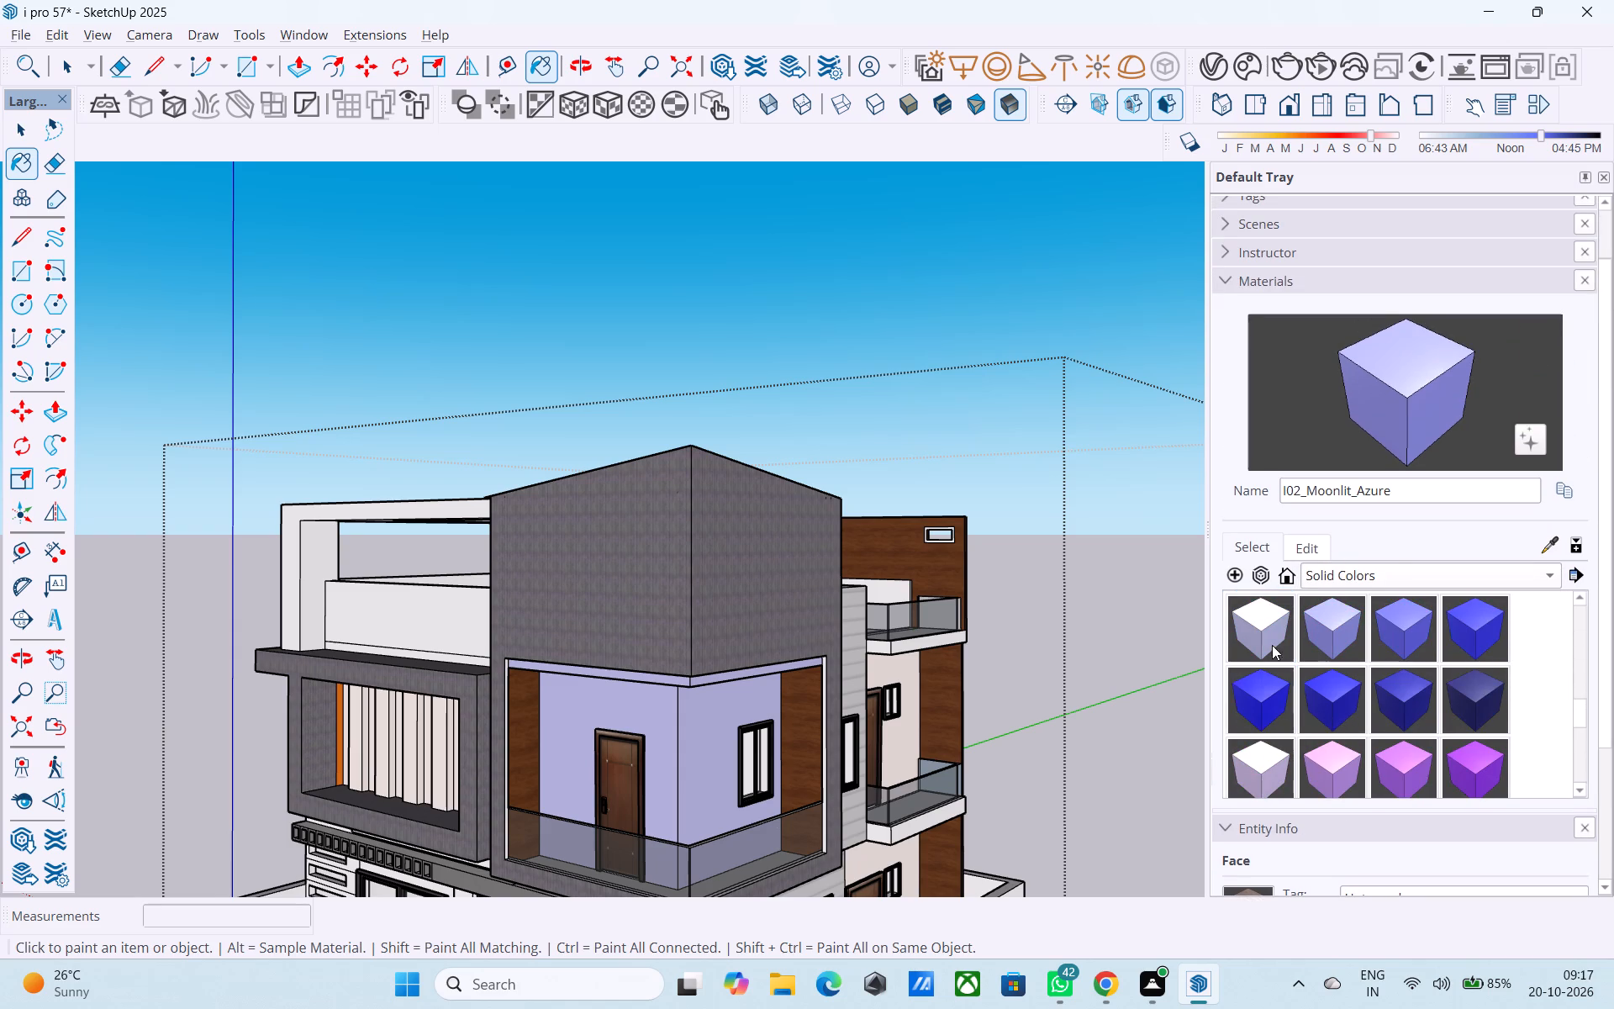
pyautogui.click(1272, 643)
pyautogui.click(725, 745)
pyautogui.click(640, 724)
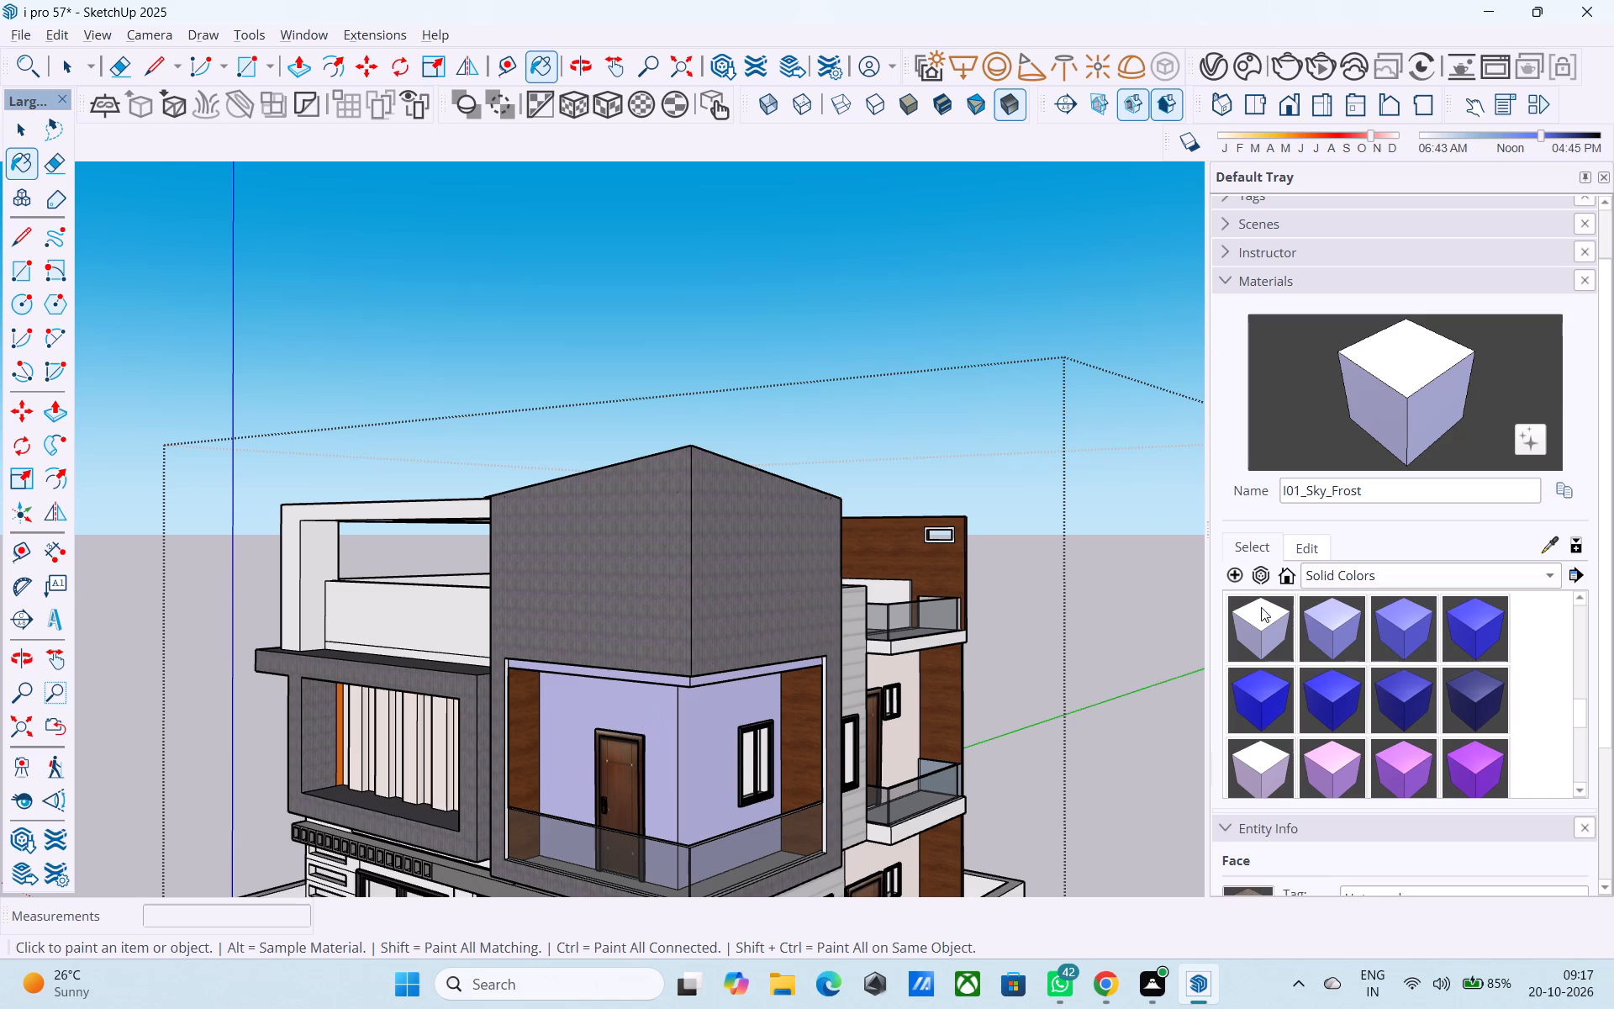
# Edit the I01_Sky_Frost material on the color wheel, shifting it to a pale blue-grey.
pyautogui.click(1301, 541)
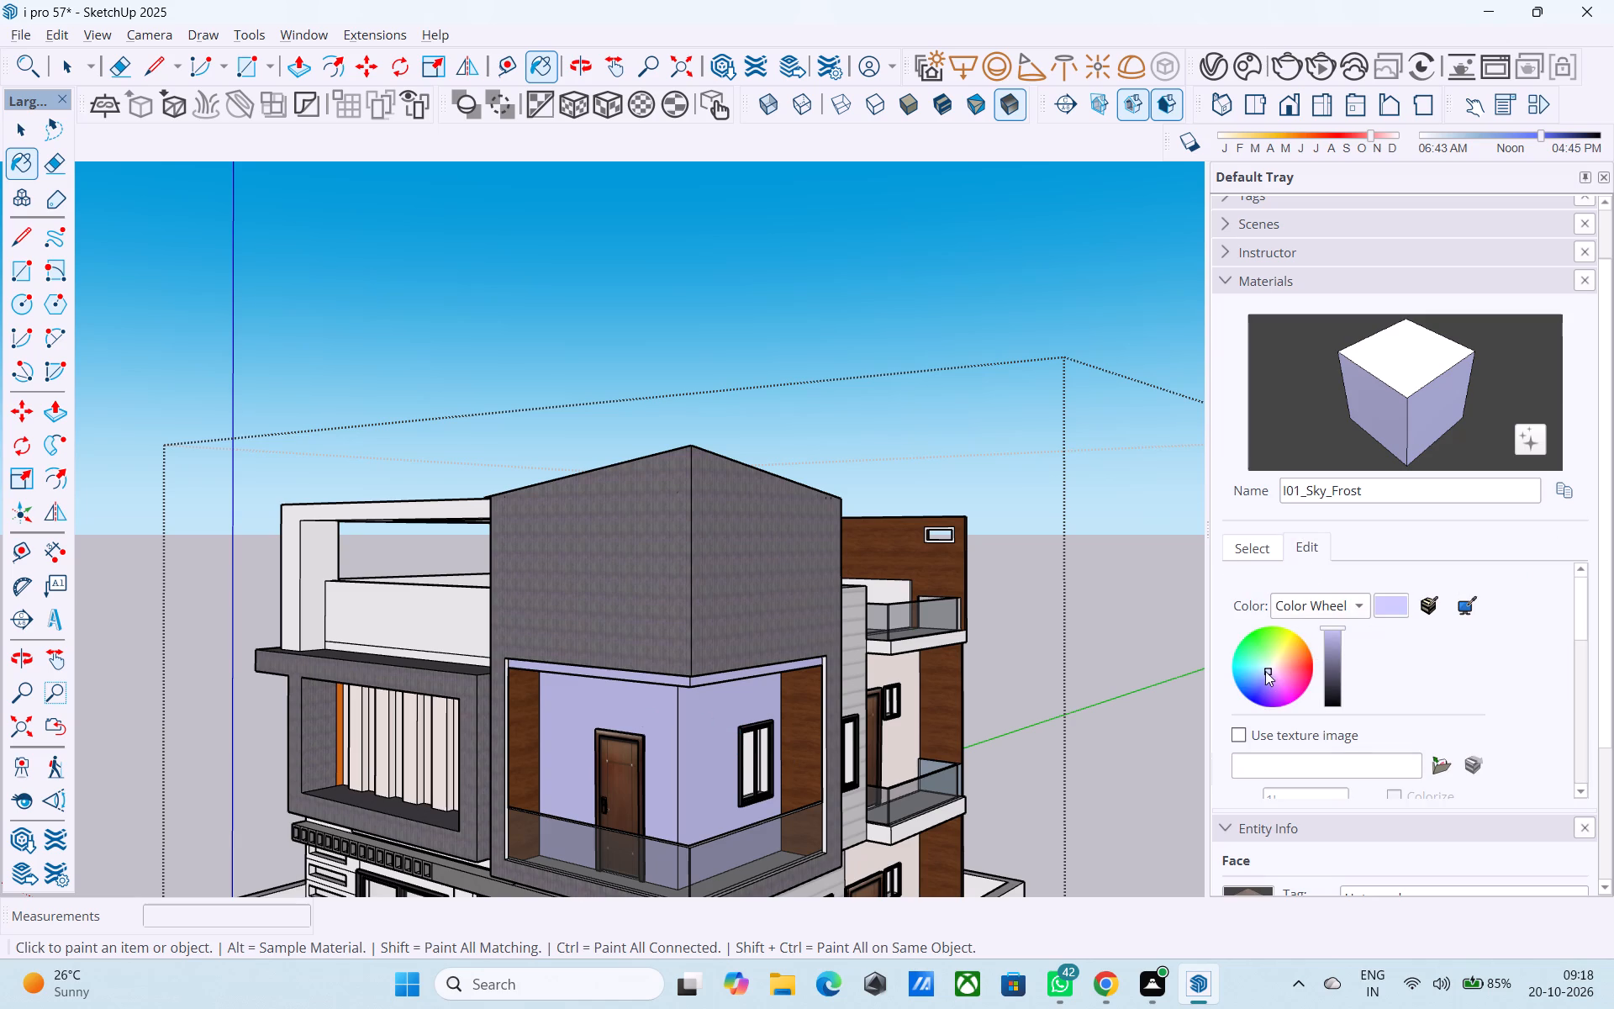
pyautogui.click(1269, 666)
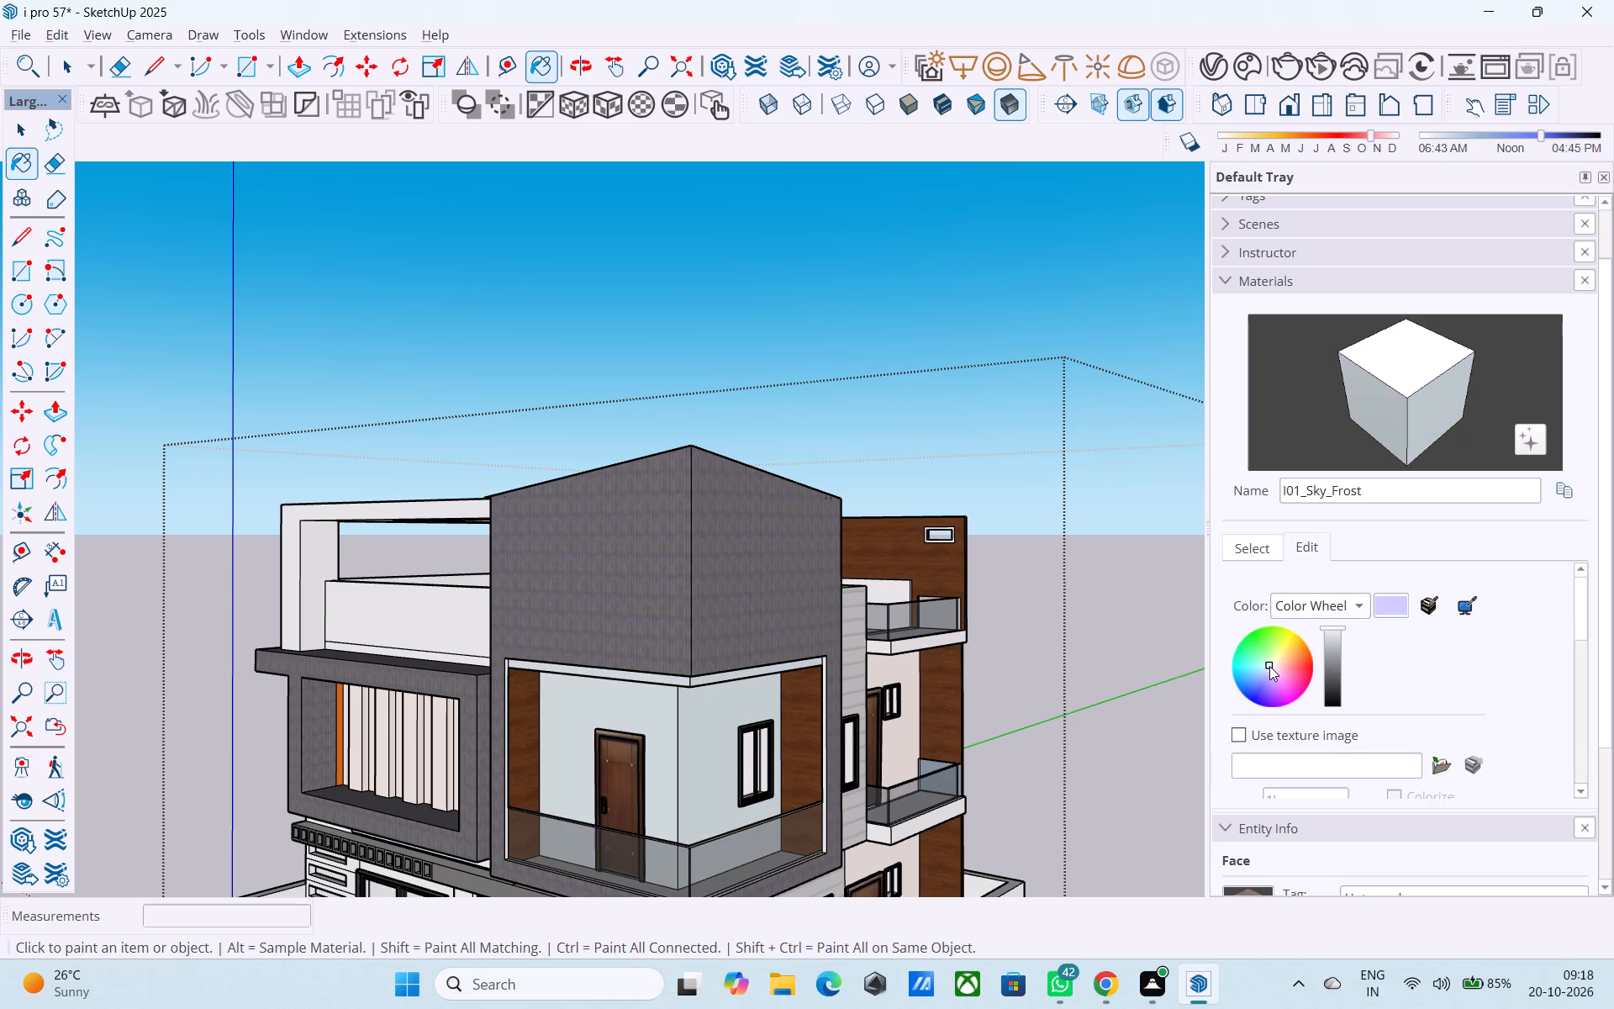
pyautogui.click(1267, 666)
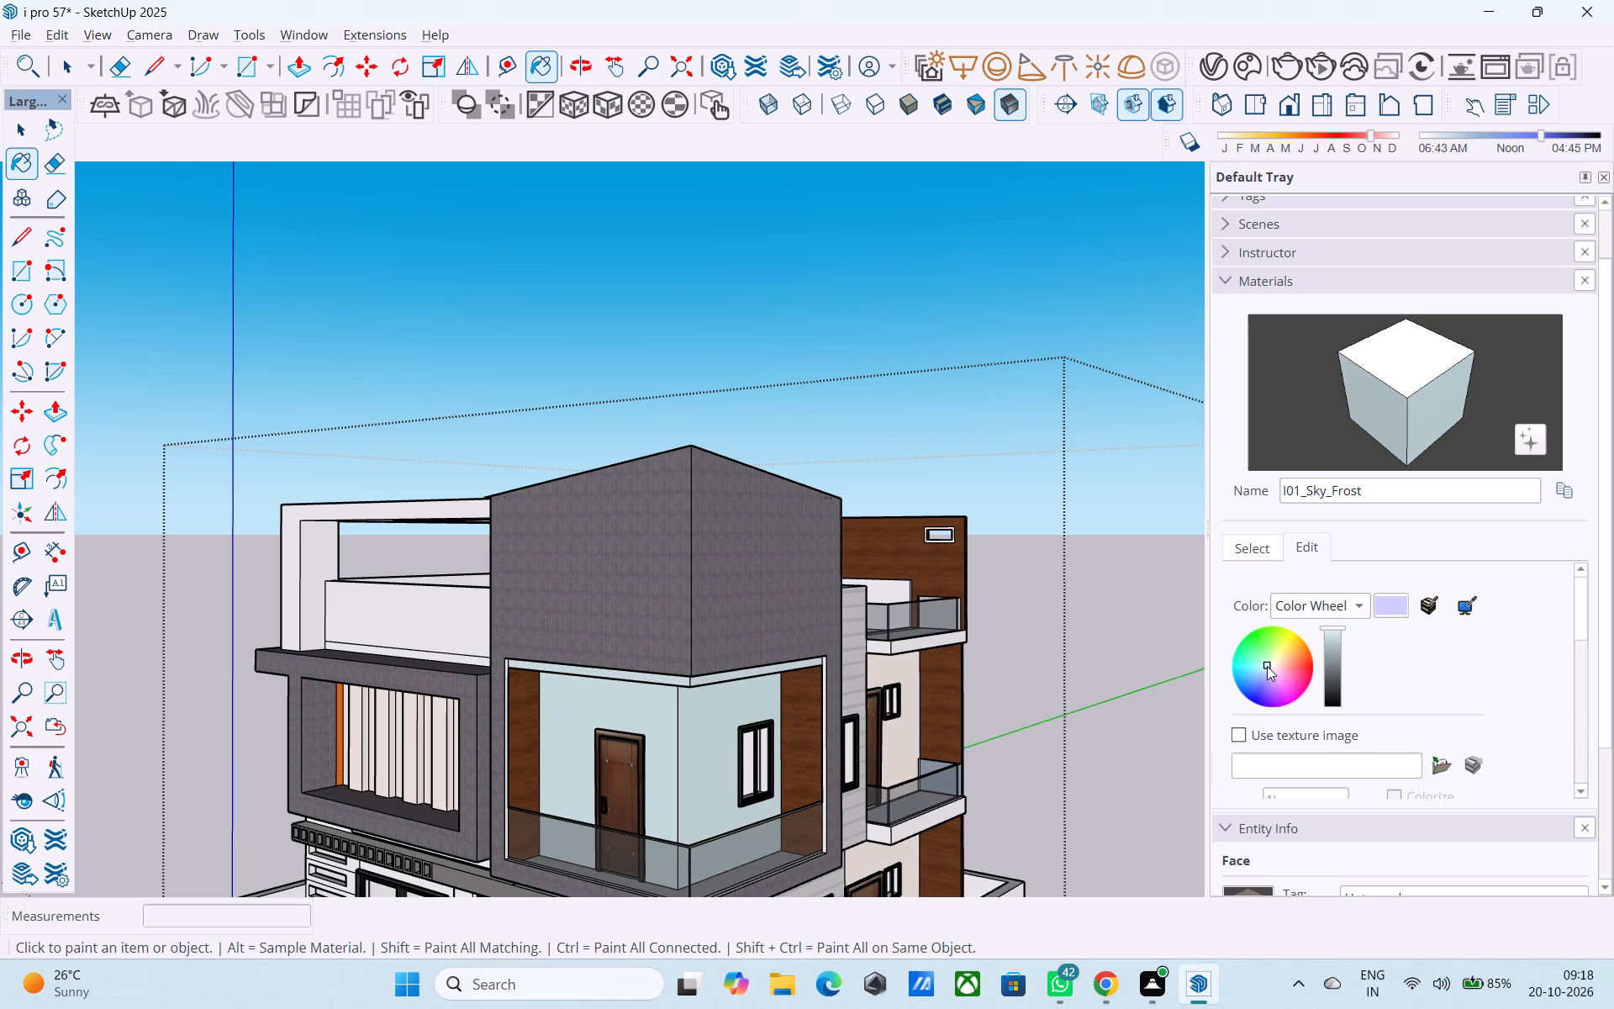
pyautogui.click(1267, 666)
# Paint the corner balcony's ceiling with the I01_Sky_Frost material.
pyautogui.moveTo(720, 788); pyautogui.dragTo(706, 632, button='middle')
pyautogui.scroll(-5, 683, 619)
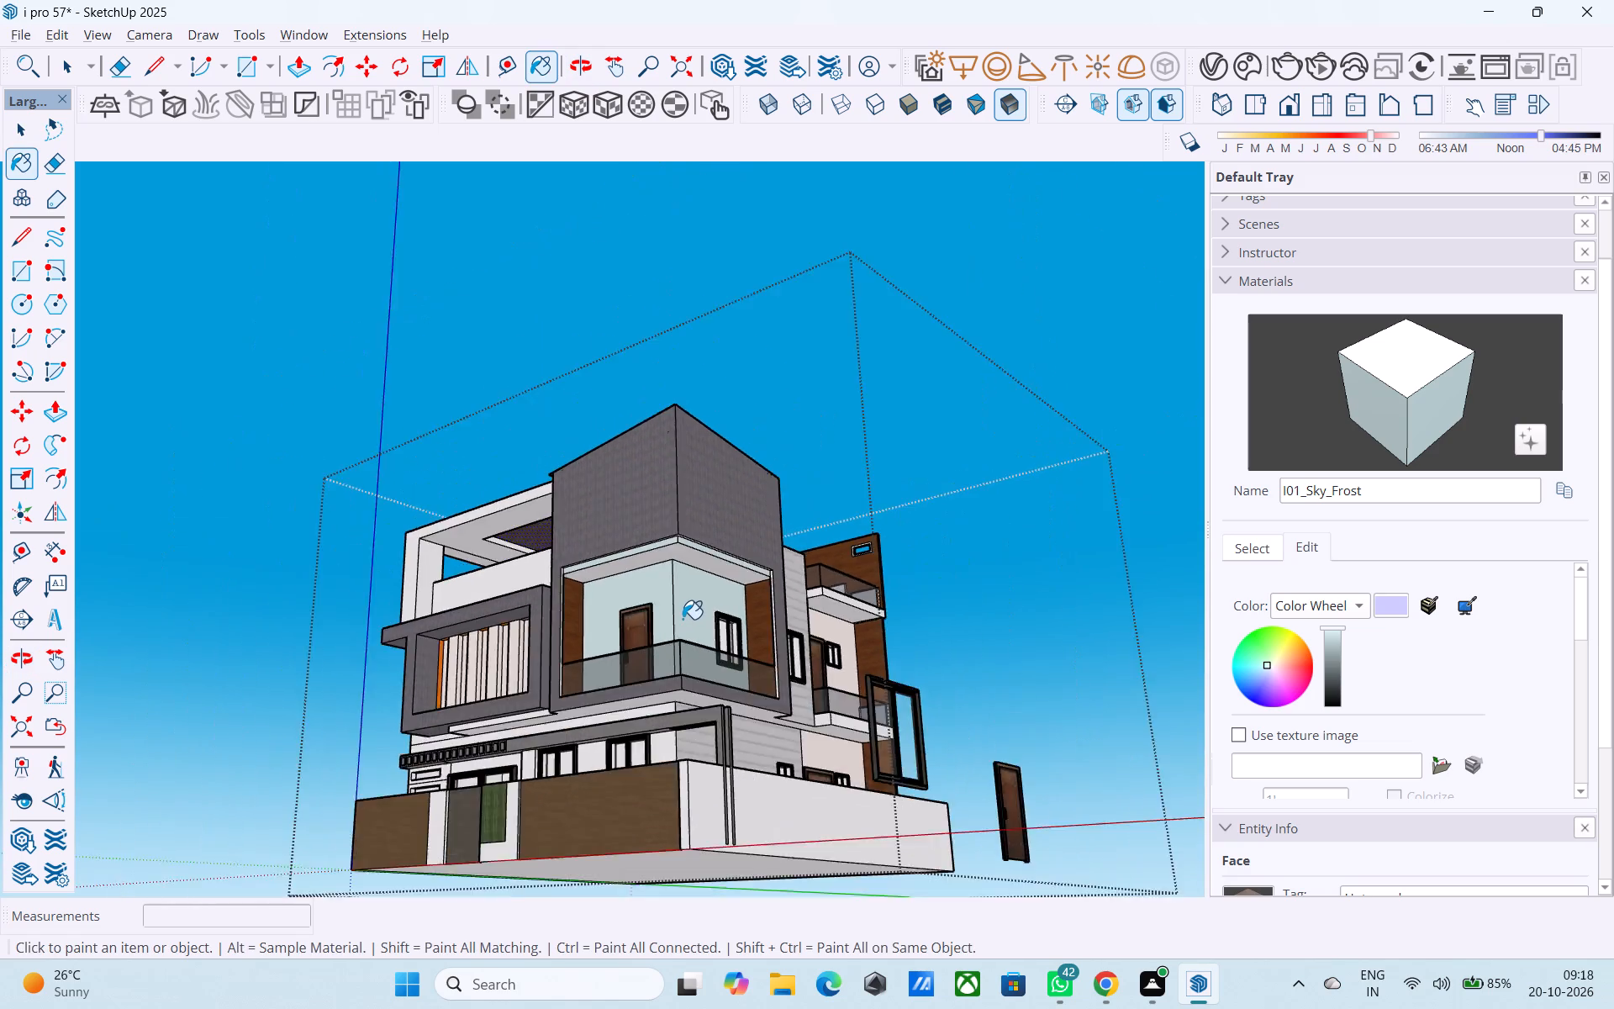
pyautogui.scroll(13, 683, 619)
pyautogui.click(681, 372)
pyautogui.scroll(-5, 681, 399)
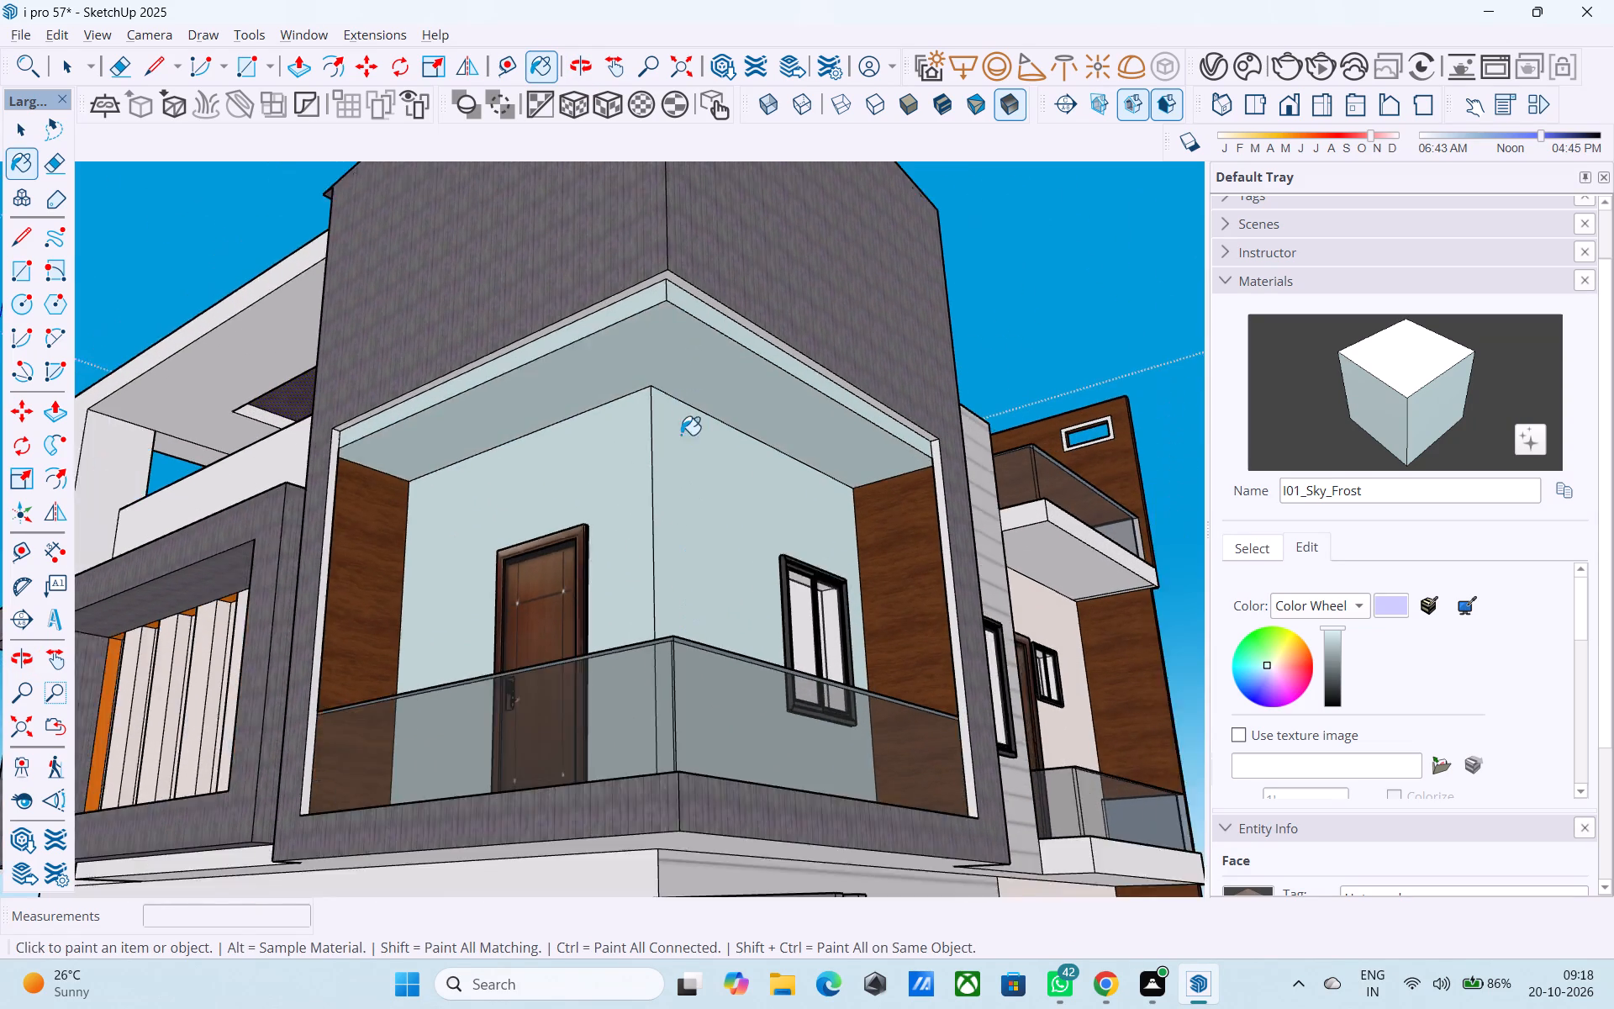
# Paint the slab edges of the lower side balcony with the I01_Sky_Frost material.
pyautogui.moveTo(665, 519); pyautogui.dragTo(520, 570, button='middle')
pyautogui.scroll(4, 519, 570)
pyautogui.moveTo(503, 565); pyautogui.dragTo(848, 619, button='middle')
pyautogui.scroll(-4, 888, 603)
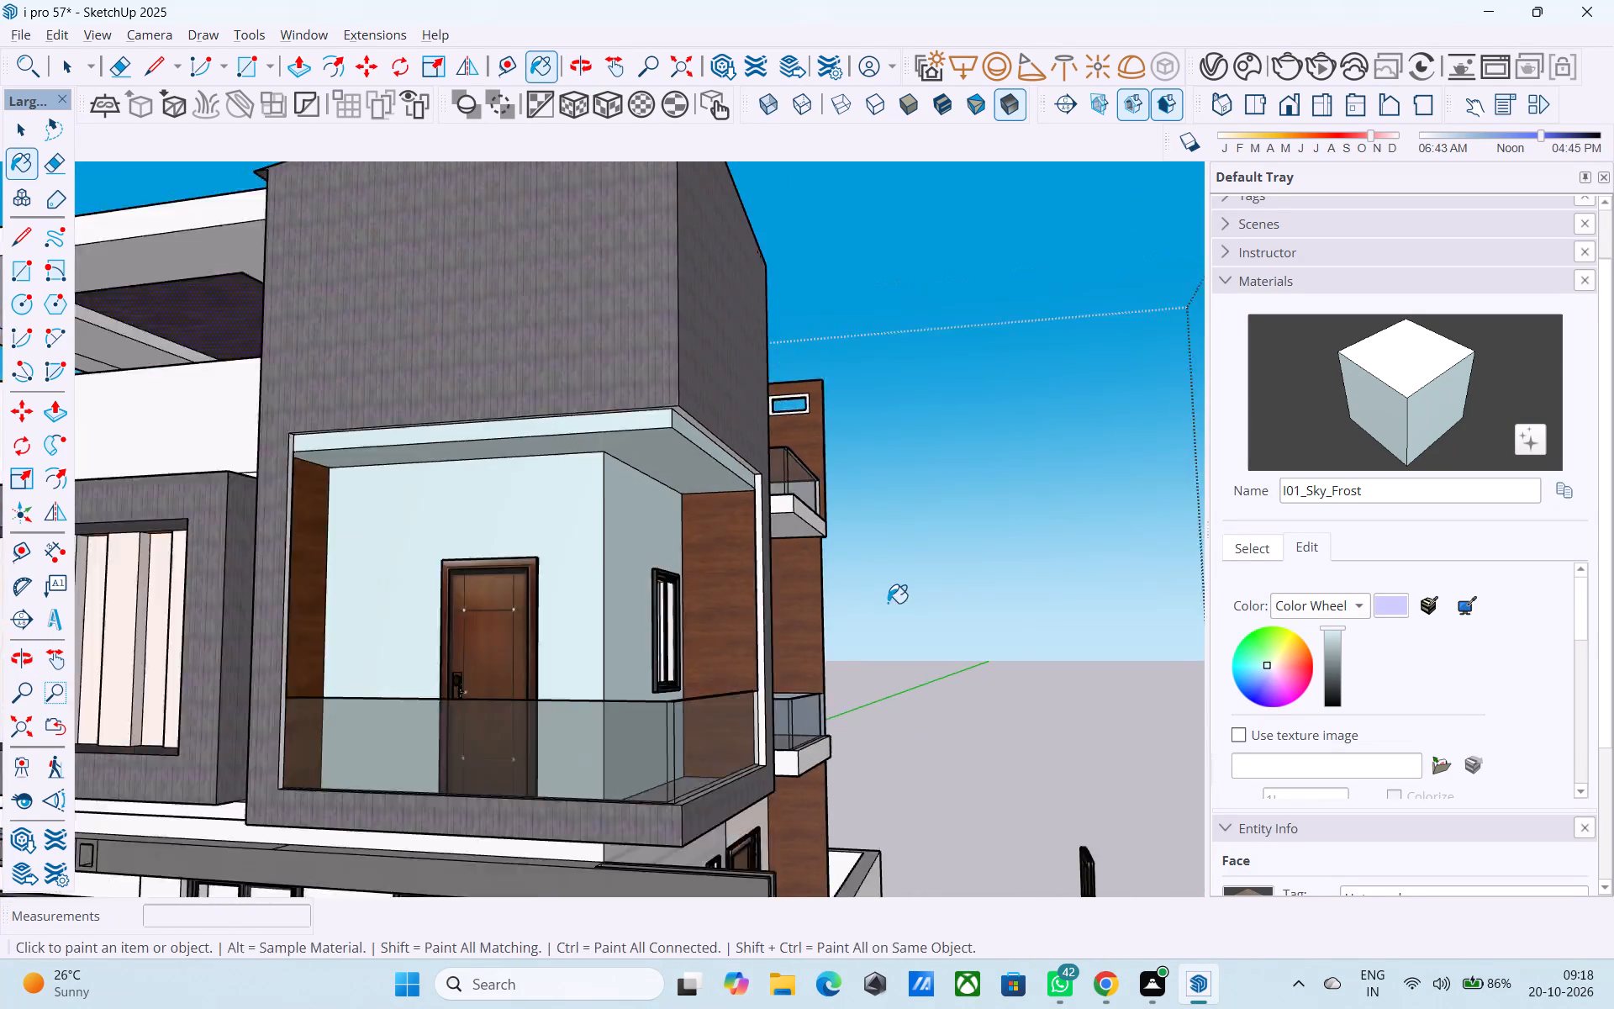
pyautogui.scroll(-1, 888, 603)
pyautogui.moveTo(875, 609); pyautogui.dragTo(803, 611, button='middle')
pyautogui.scroll(-1, 815, 611)
pyautogui.moveTo(815, 611); pyautogui.dragTo(799, 677, button='middle')
pyautogui.scroll(-4, 704, 722)
pyautogui.moveTo(683, 712); pyautogui.dragTo(660, 610, button='middle')
pyautogui.scroll(-5, 669, 608)
pyautogui.moveTo(647, 668); pyautogui.dragTo(614, 698, button='middle')
pyautogui.moveTo(718, 701); pyautogui.dragTo(678, 712, button='middle')
pyautogui.scroll(13, 709, 725)
pyautogui.click(639, 591)
pyautogui.click(574, 579)
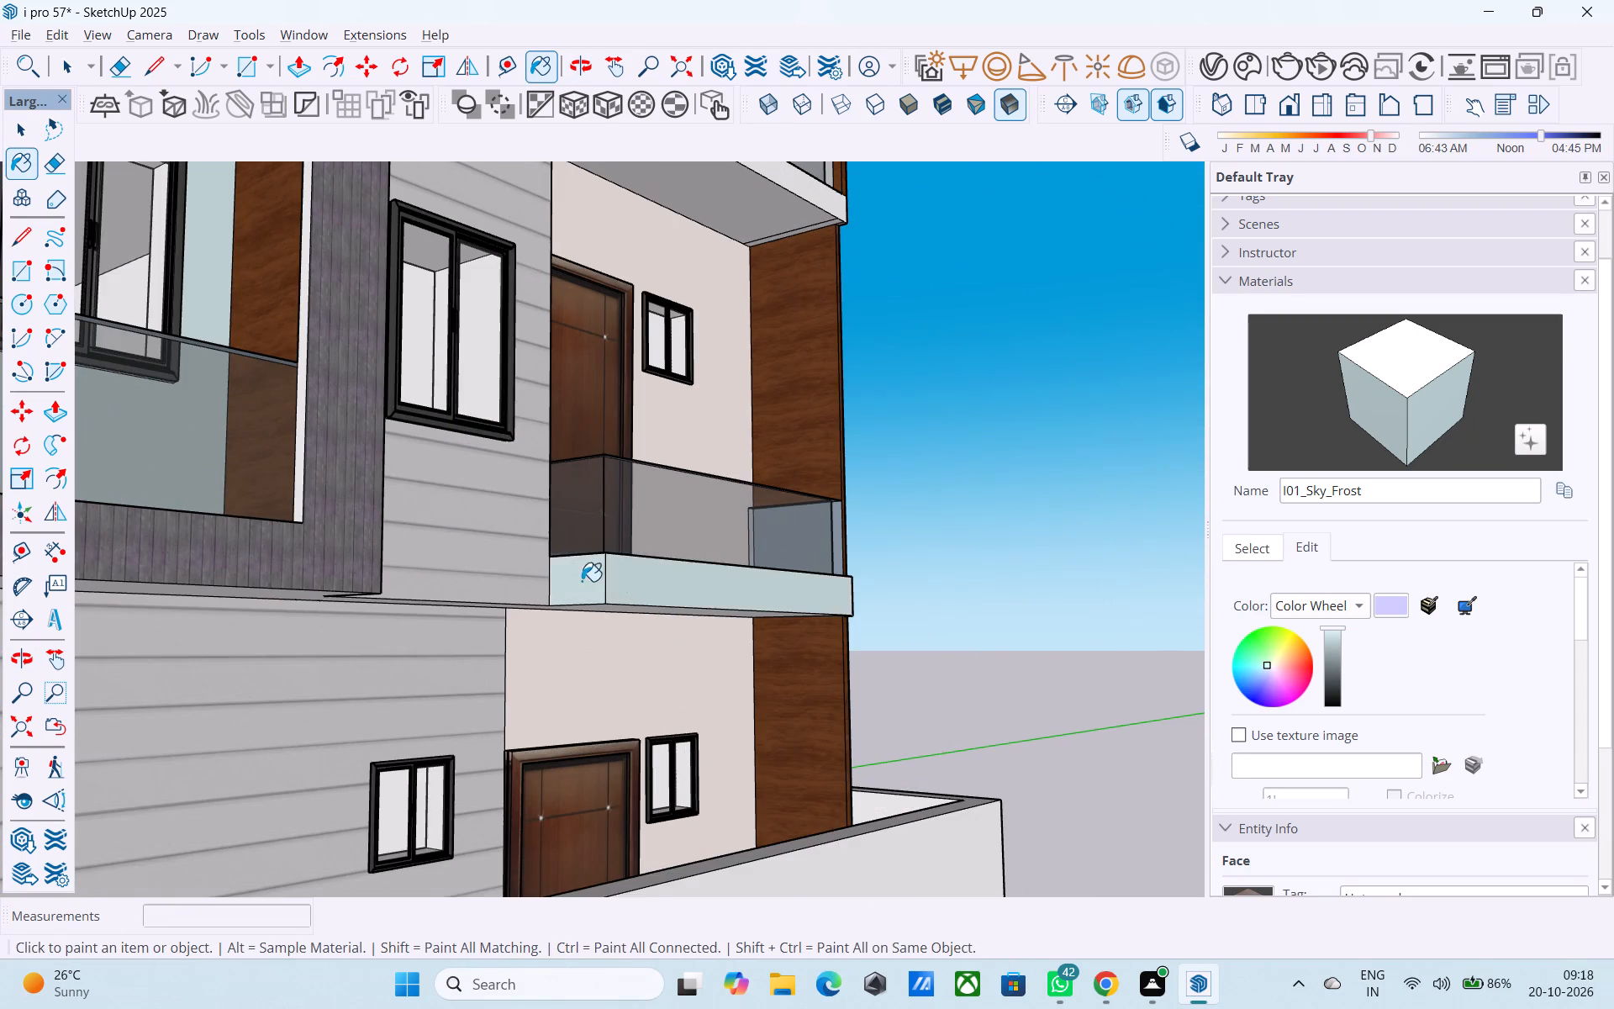
# Paint the slab edges of the upper side balcony with the I01_Sky_Frost material.
pyautogui.scroll(-8, 603, 578)
pyautogui.scroll(-2, 672, 447)
pyautogui.moveTo(672, 479); pyautogui.dragTo(653, 575, button='middle')
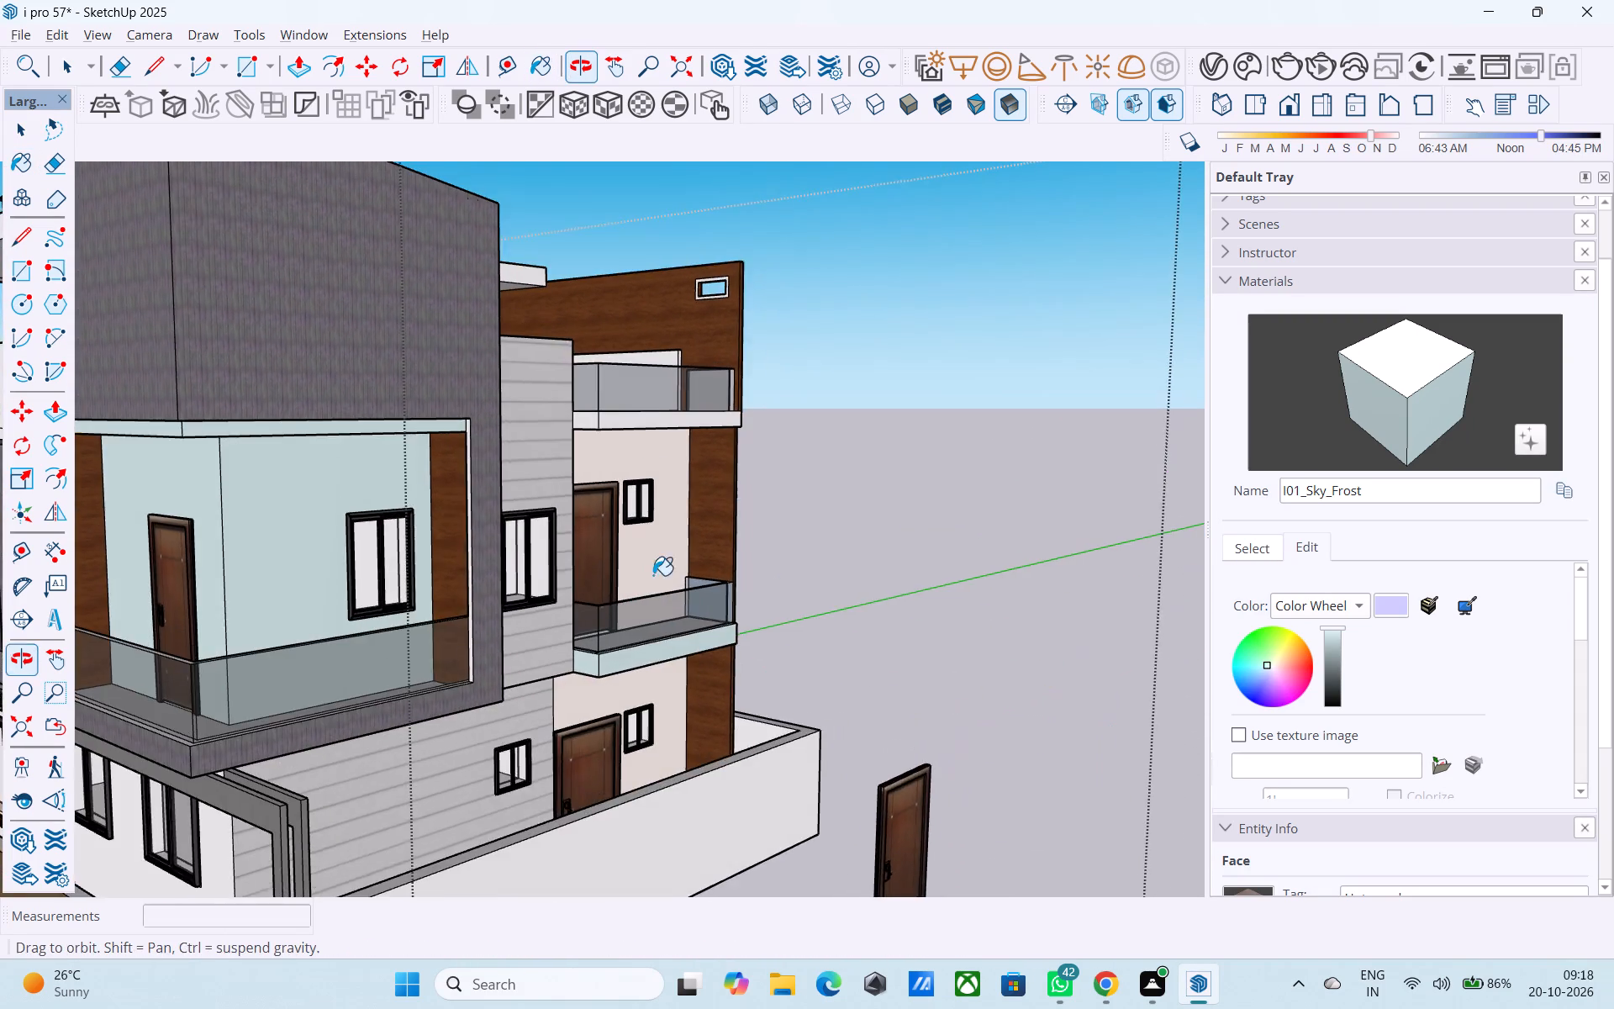
pyautogui.scroll(3, 641, 424)
pyautogui.click(641, 423)
pyautogui.click(572, 418)
# Examine the whole house from the front and side to judge the new balcony color.
pyautogui.scroll(-9, 598, 397)
pyautogui.moveTo(650, 549); pyautogui.dragTo(604, 539, button='middle')
pyautogui.scroll(-4, 750, 474)
pyautogui.moveTo(788, 560); pyautogui.dragTo(954, 573, button='middle')
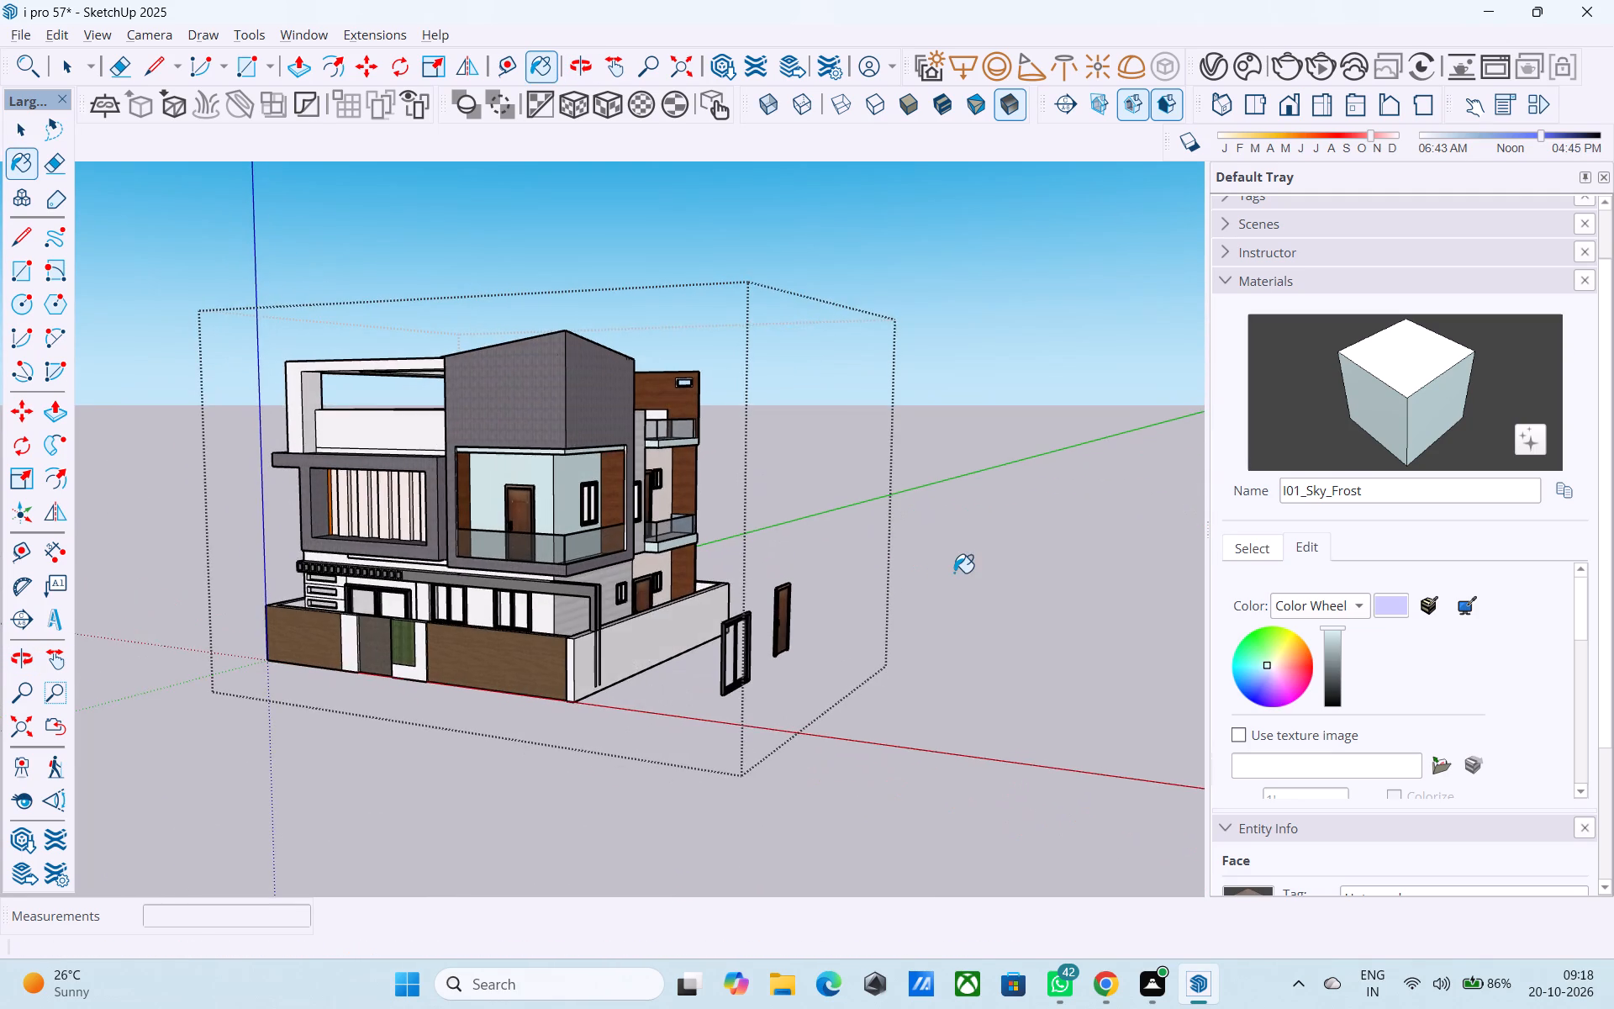
pyautogui.scroll(-3, 954, 573)
pyautogui.moveTo(944, 572); pyautogui.dragTo(681, 580, button='middle')
pyautogui.moveTo(662, 568); pyautogui.dragTo(644, 555, button='middle')
pyautogui.scroll(6, 698, 524)
pyautogui.scroll(-4, 710, 466)
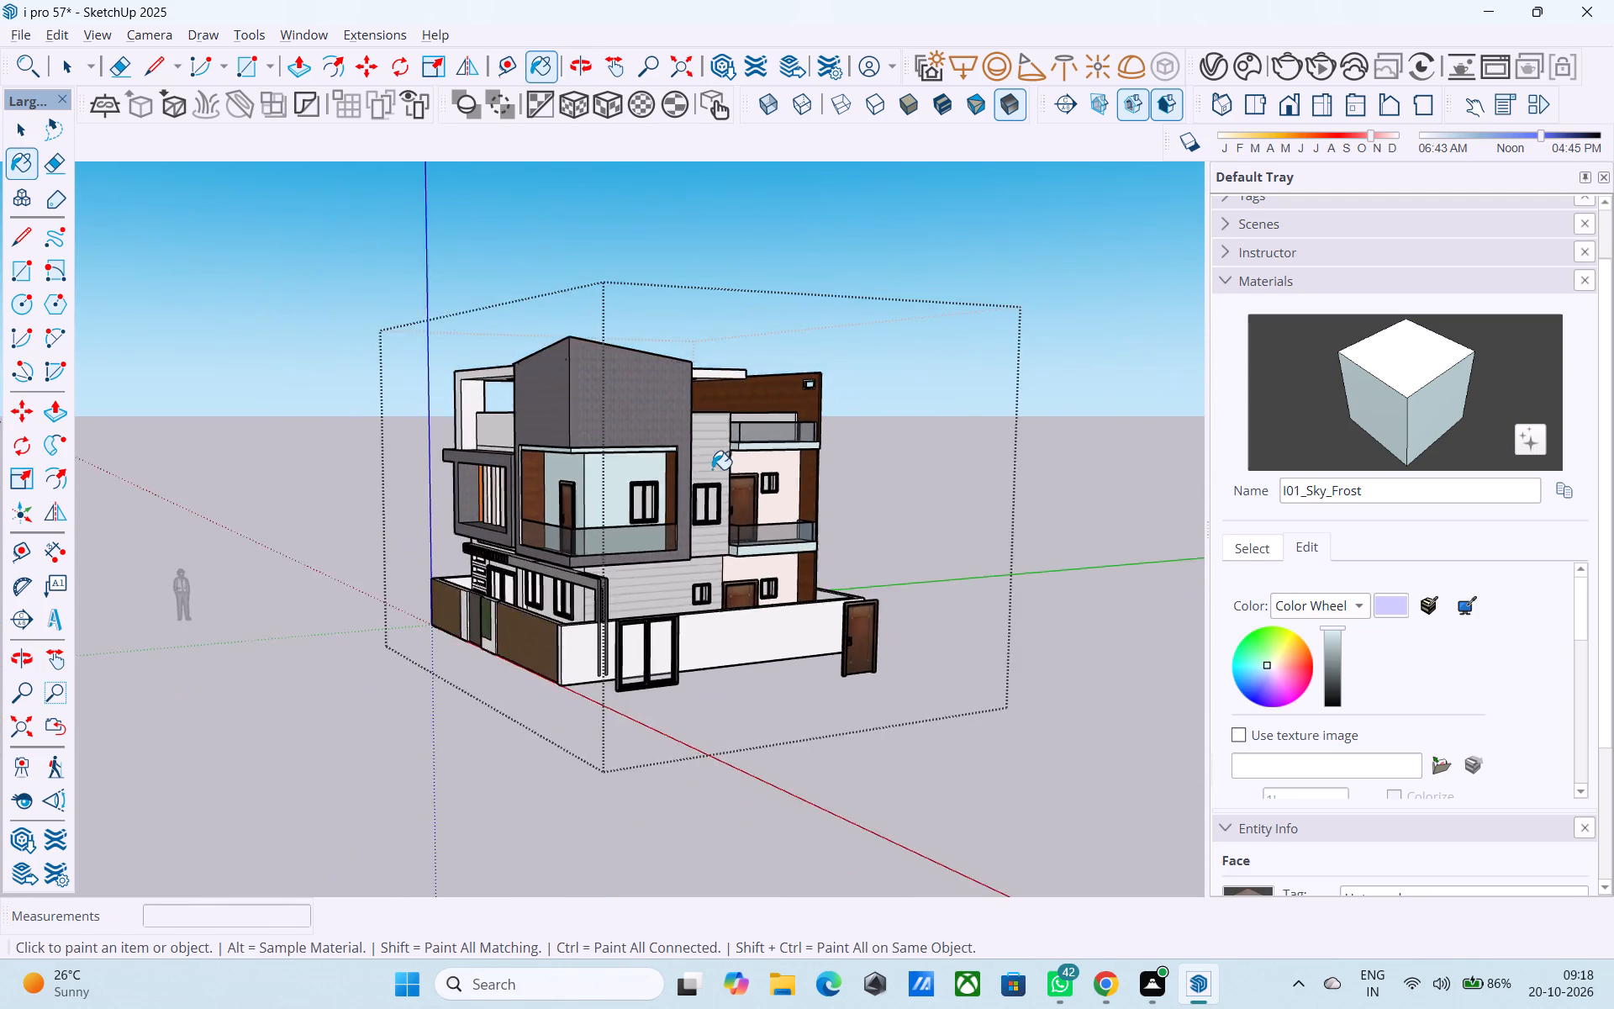
pyautogui.moveTo(712, 469); pyautogui.dragTo(1006, 483, button='middle')
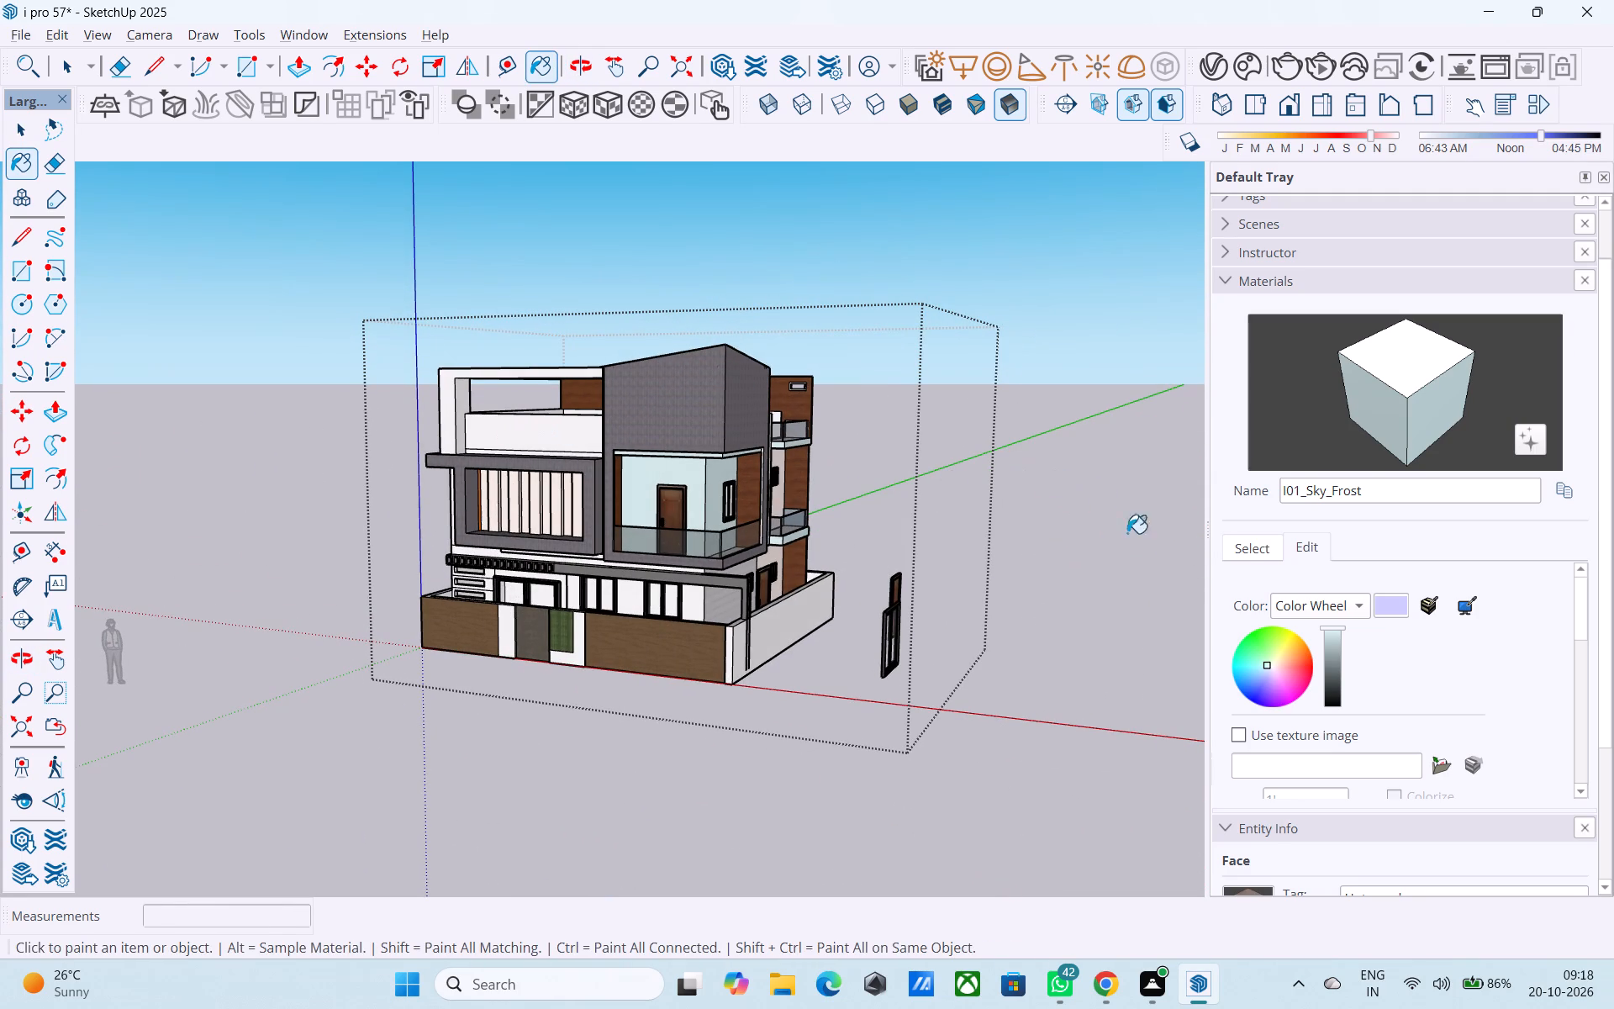
# Change the I01_Sky_Frost material on the color wheel to a pale lavender-grey.
pyautogui.click(1269, 669)
pyautogui.click(1269, 669)
pyautogui.click(1269, 669)
# Paint the front terrace frame and the terrace parapet wall with the edited I01_Sky_Frost material.
pyautogui.scroll(8, 513, 437)
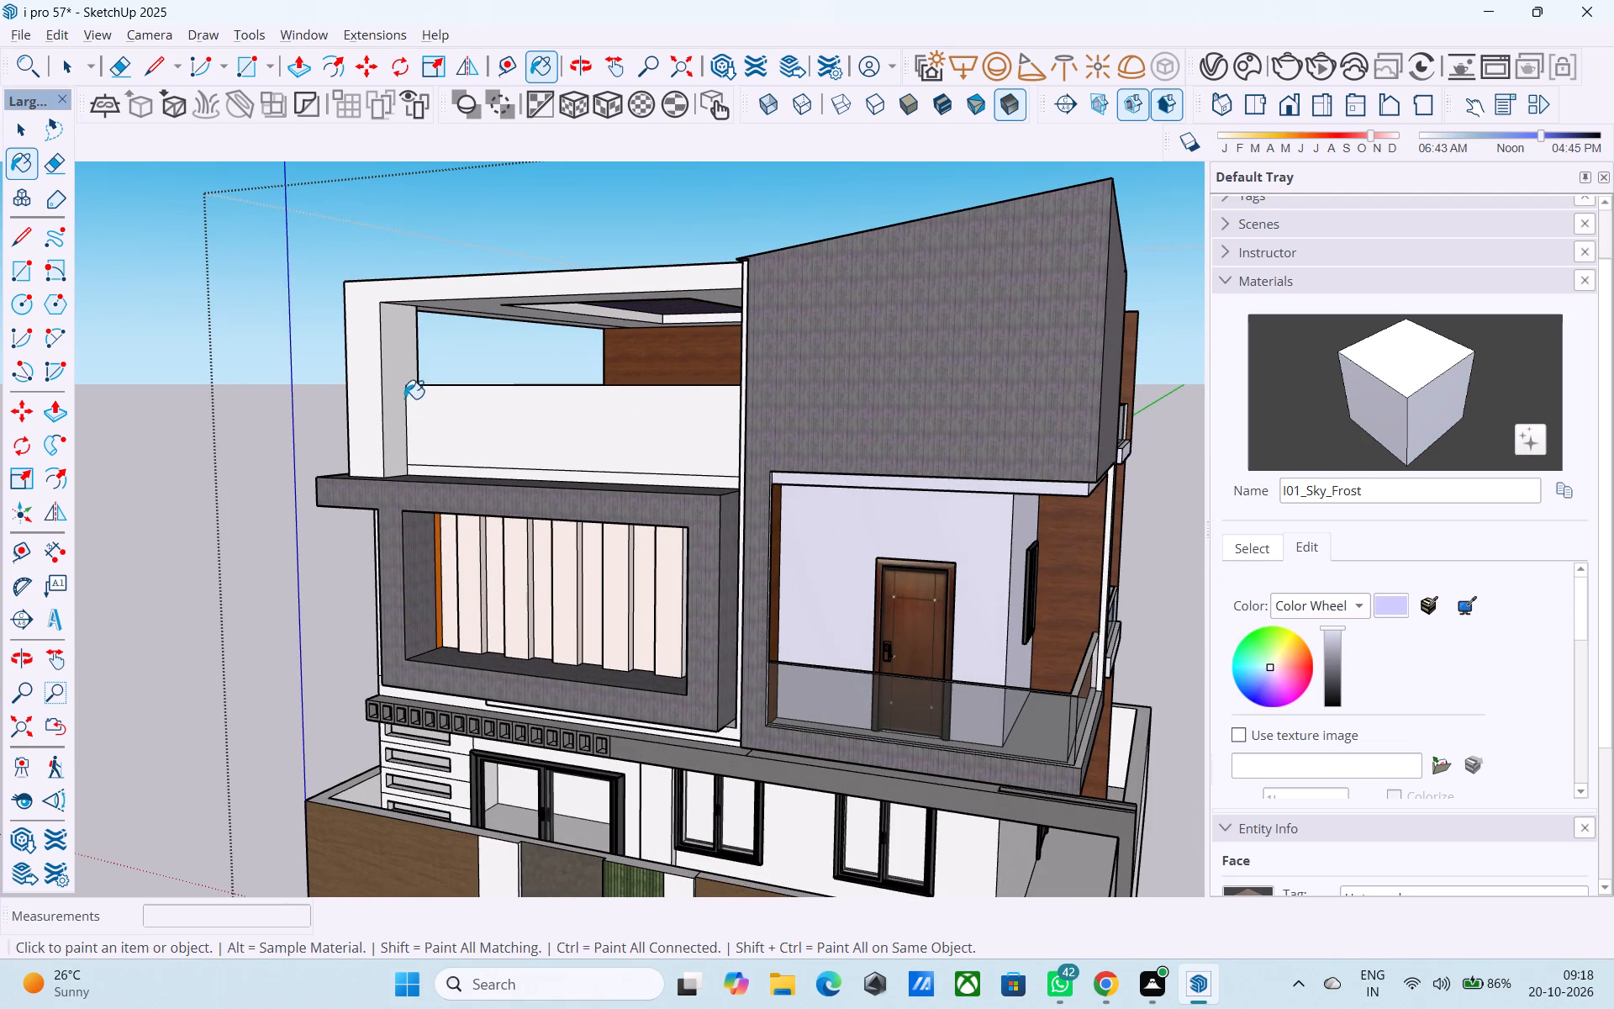
pyautogui.click(384, 367)
pyautogui.click(403, 297)
pyautogui.click(473, 420)
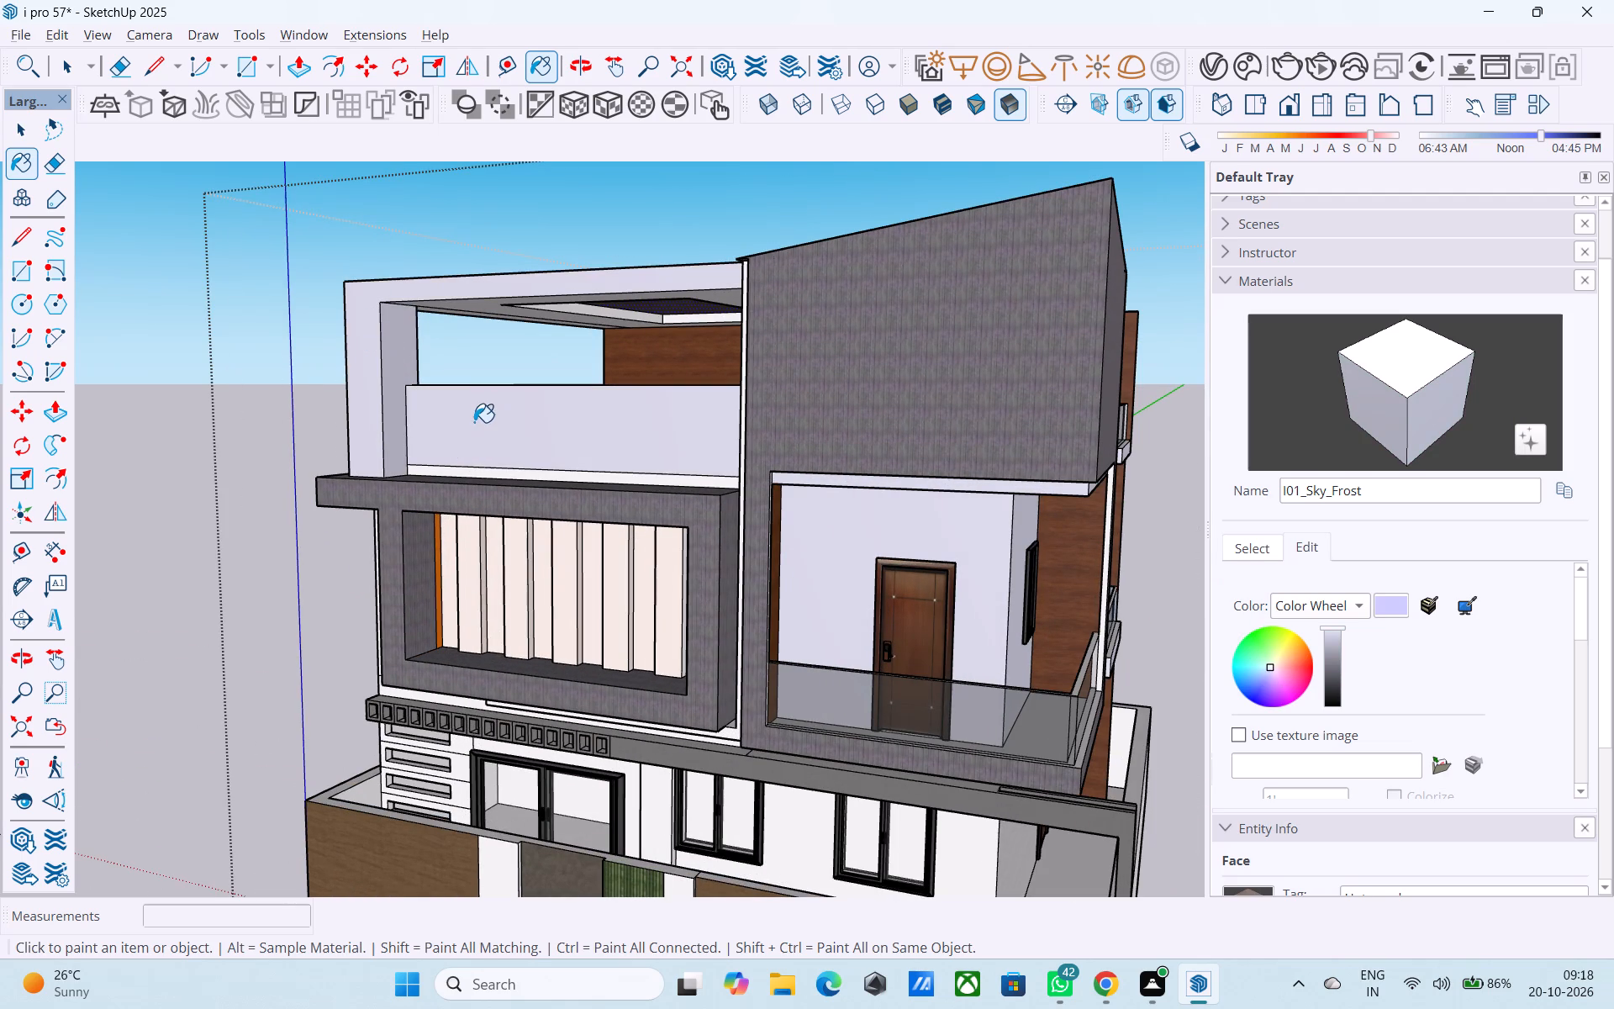
# Examine the front, corner and ground-floor facades to check the color scheme and the walls left unpainted.
pyautogui.scroll(-4, 476, 423)
pyautogui.moveTo(516, 470); pyautogui.dragTo(853, 358, button='middle')
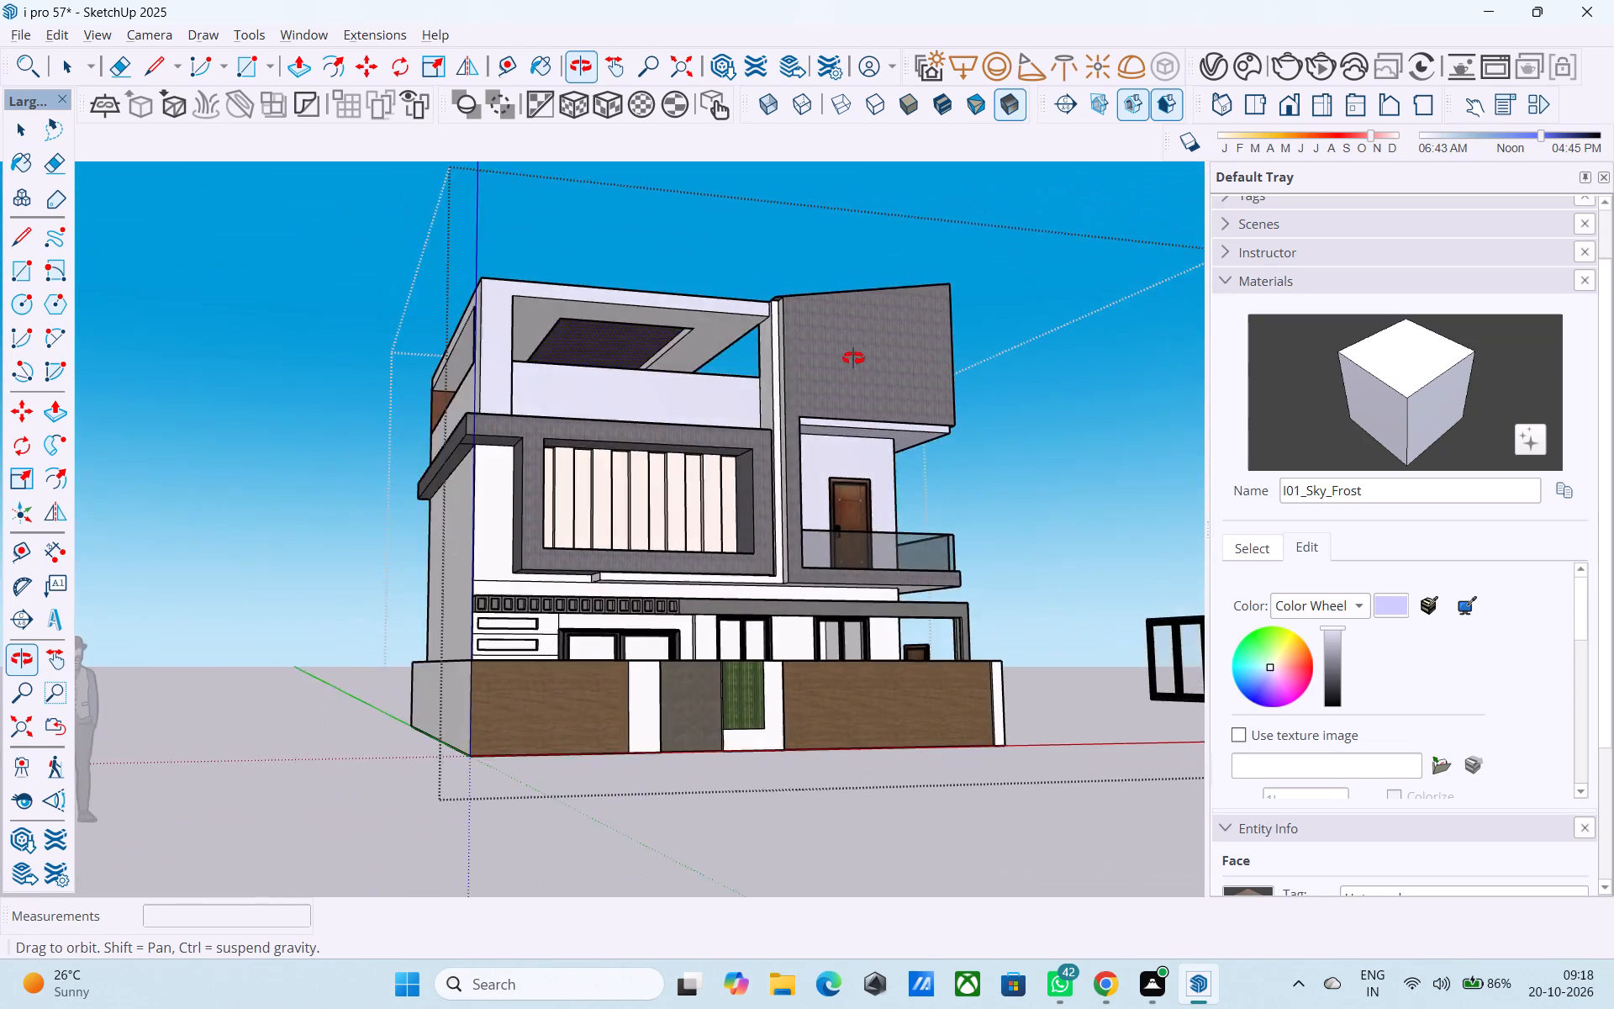
pyautogui.moveTo(853, 358); pyautogui.dragTo(410, 397, button='middle')
pyautogui.scroll(2, 542, 468)
pyautogui.moveTo(577, 487); pyautogui.dragTo(454, 483, button='middle')
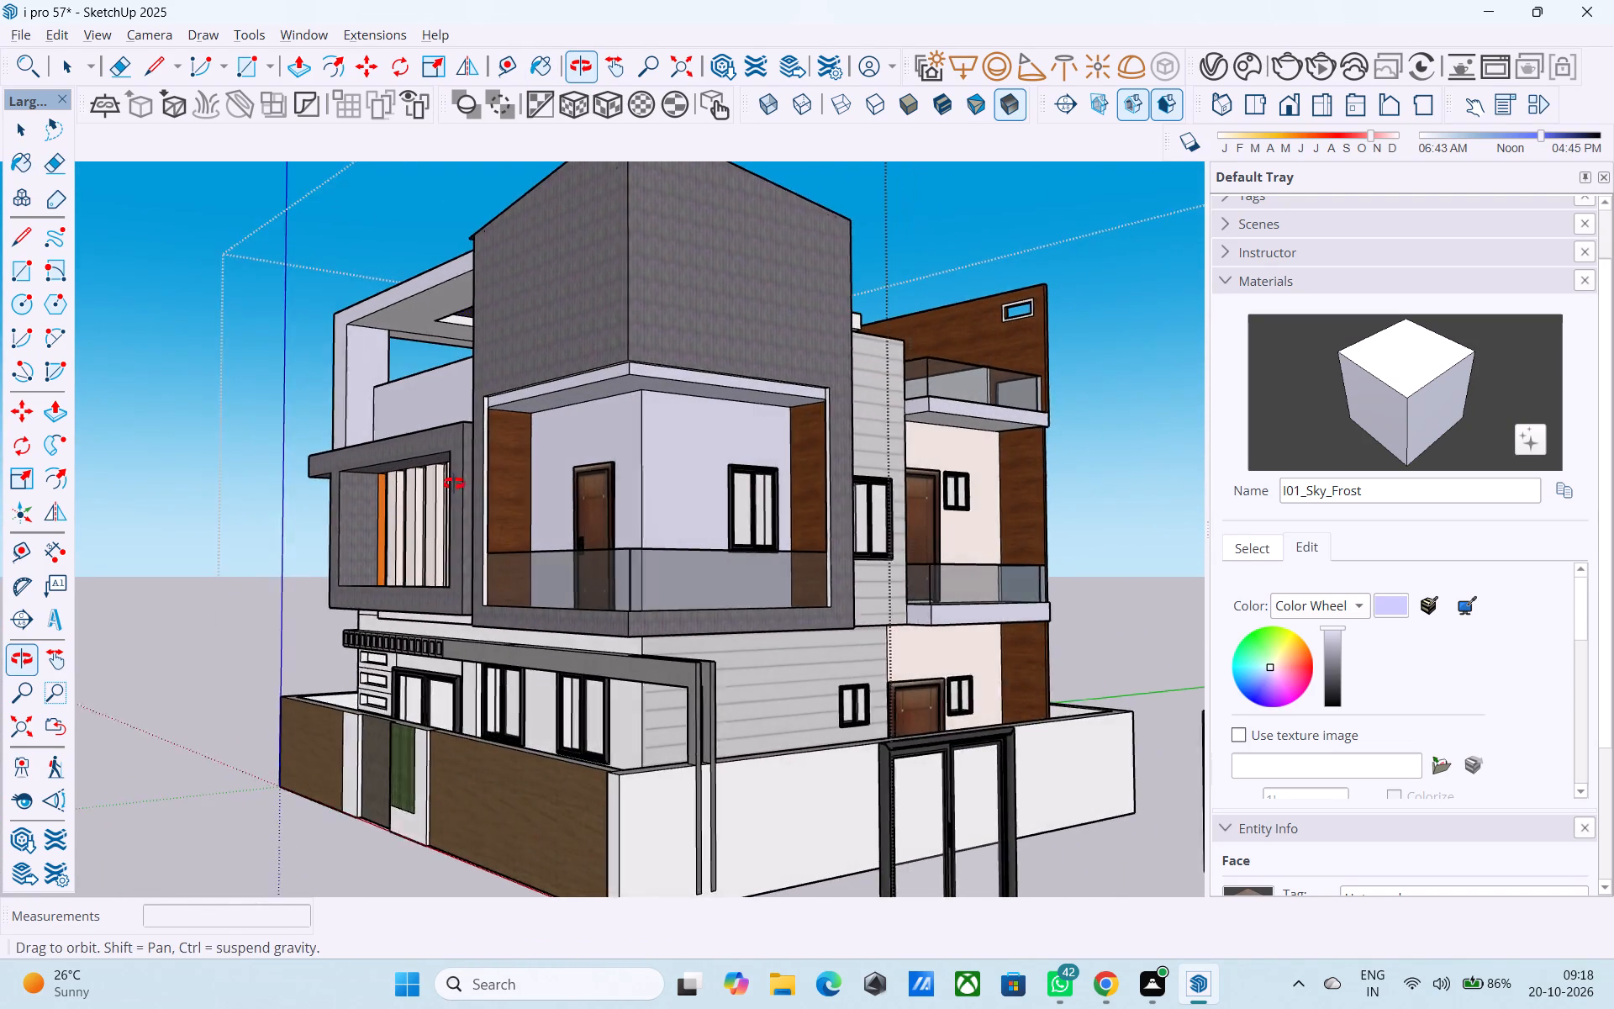
pyautogui.moveTo(454, 483); pyautogui.dragTo(459, 487, button='middle')
pyautogui.scroll(-3, 536, 486)
pyautogui.moveTo(551, 484); pyautogui.dragTo(538, 473, button='middle')
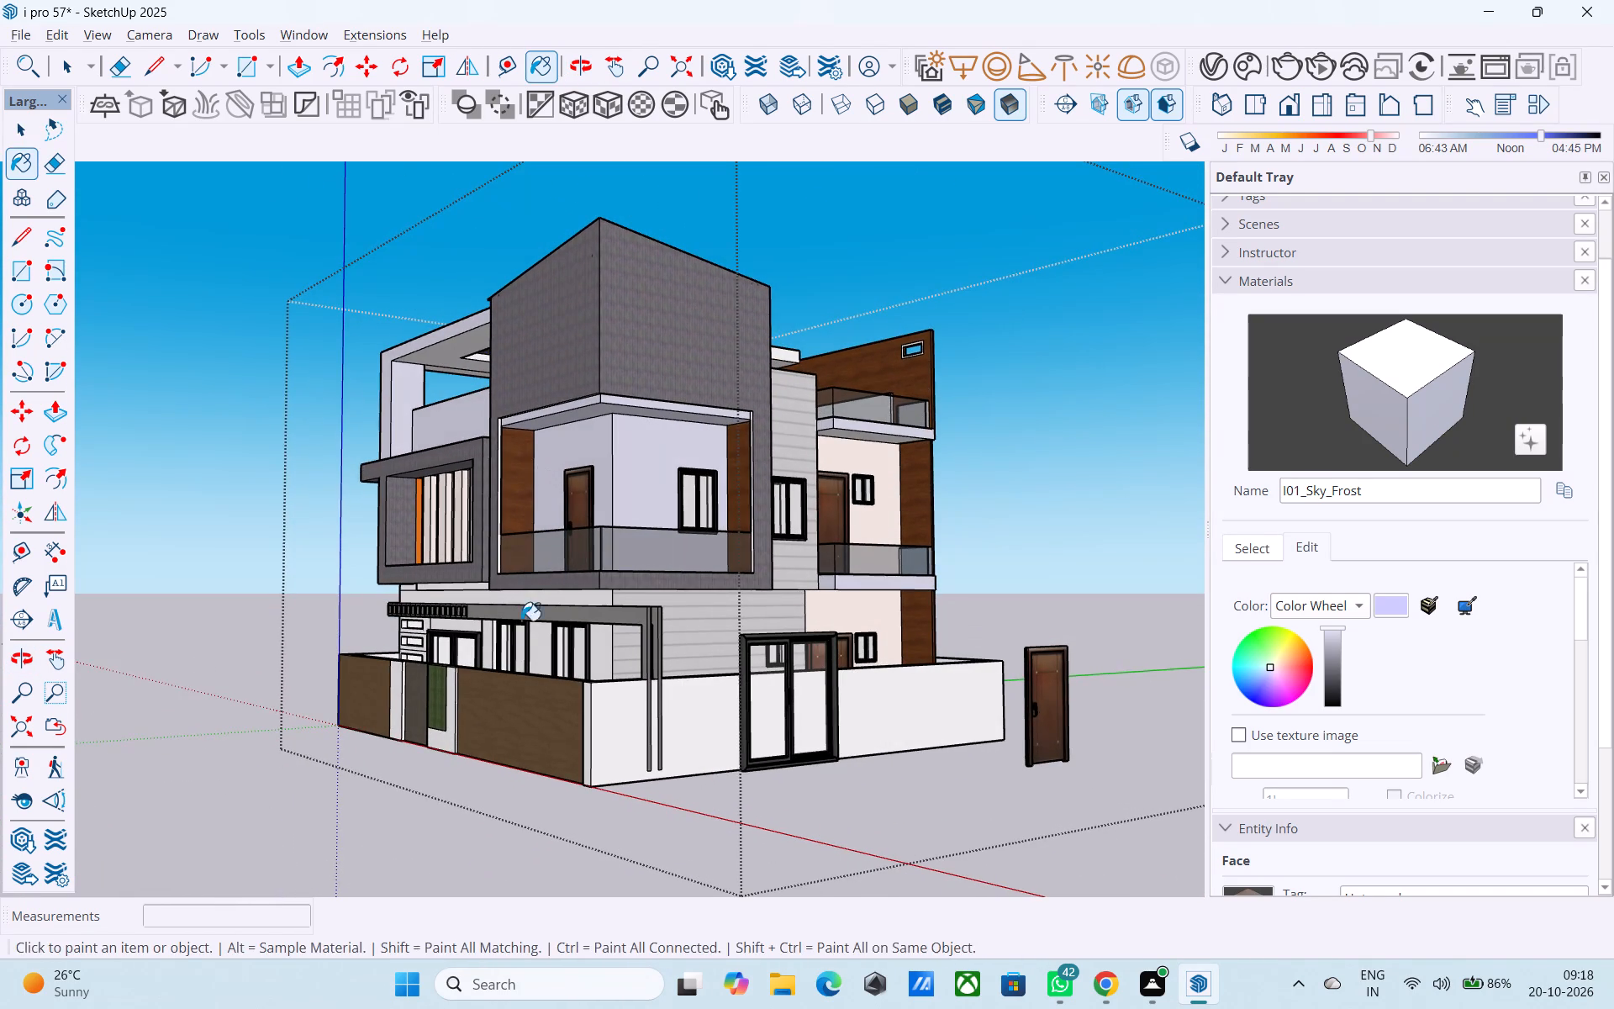
pyautogui.scroll(1, 502, 639)
pyautogui.moveTo(626, 577); pyautogui.dragTo(905, 527, button='middle')
pyautogui.scroll(16, 535, 616)
pyautogui.scroll(-2, 438, 620)
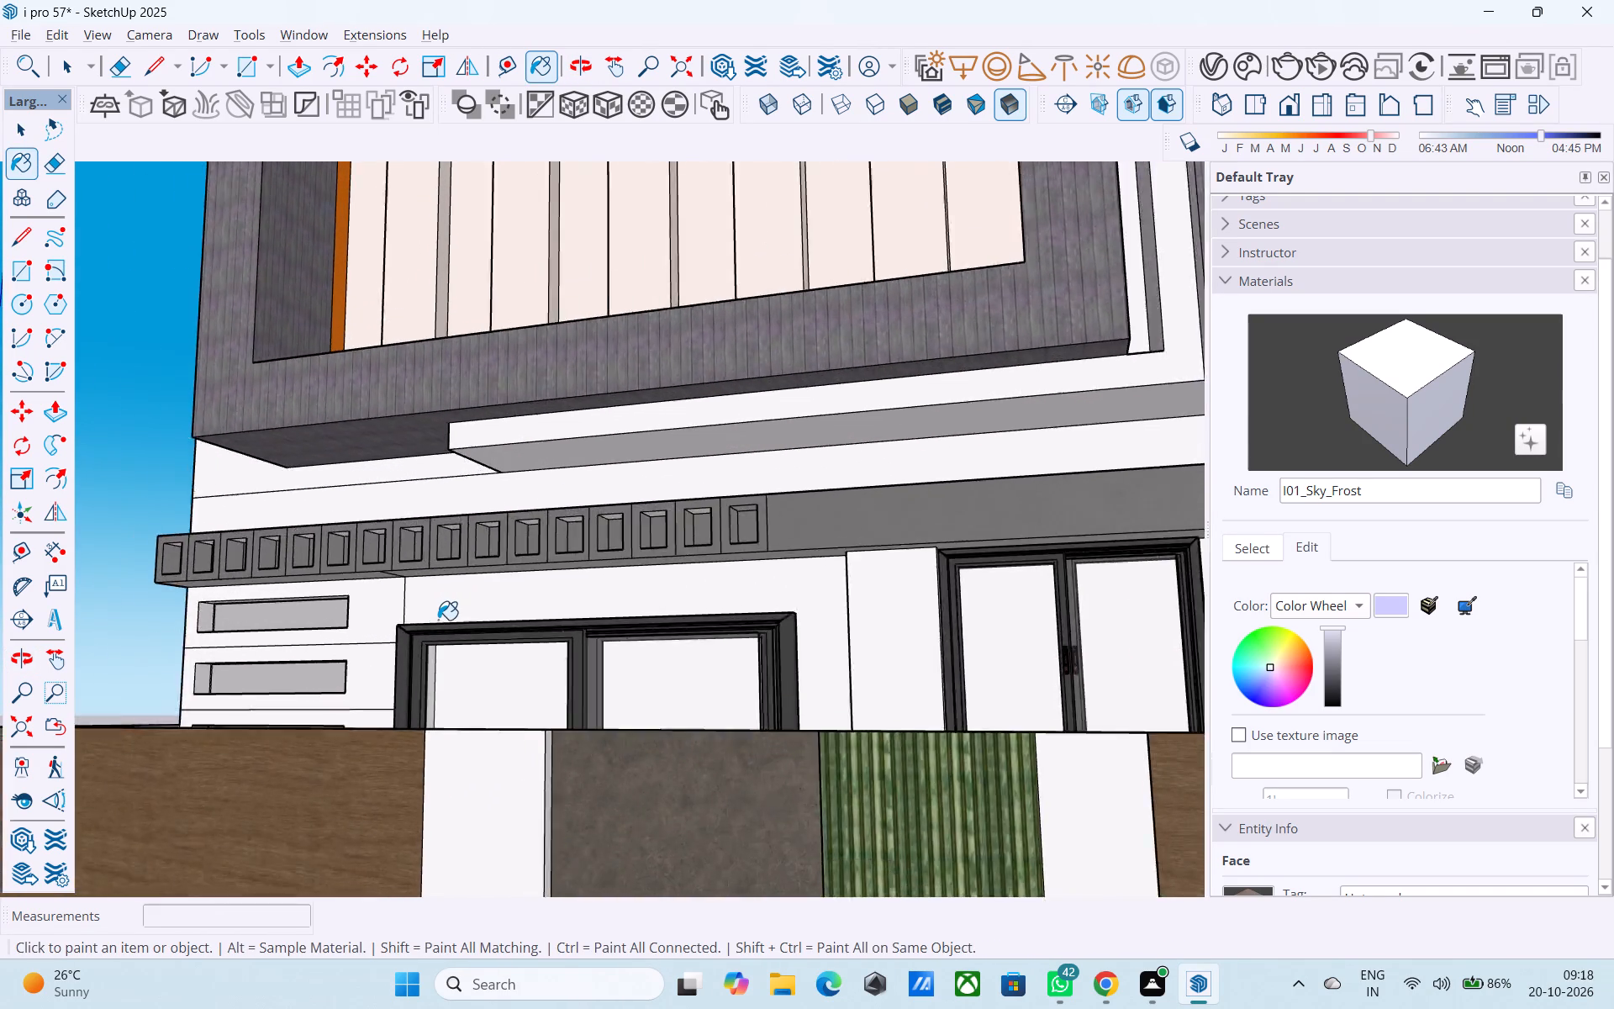
pyautogui.scroll(-7, 438, 620)
pyautogui.moveTo(530, 618); pyautogui.dragTo(515, 637, button='middle')
pyautogui.scroll(-5, 583, 411)
pyautogui.moveTo(604, 560); pyautogui.dragTo(595, 642, button='middle')
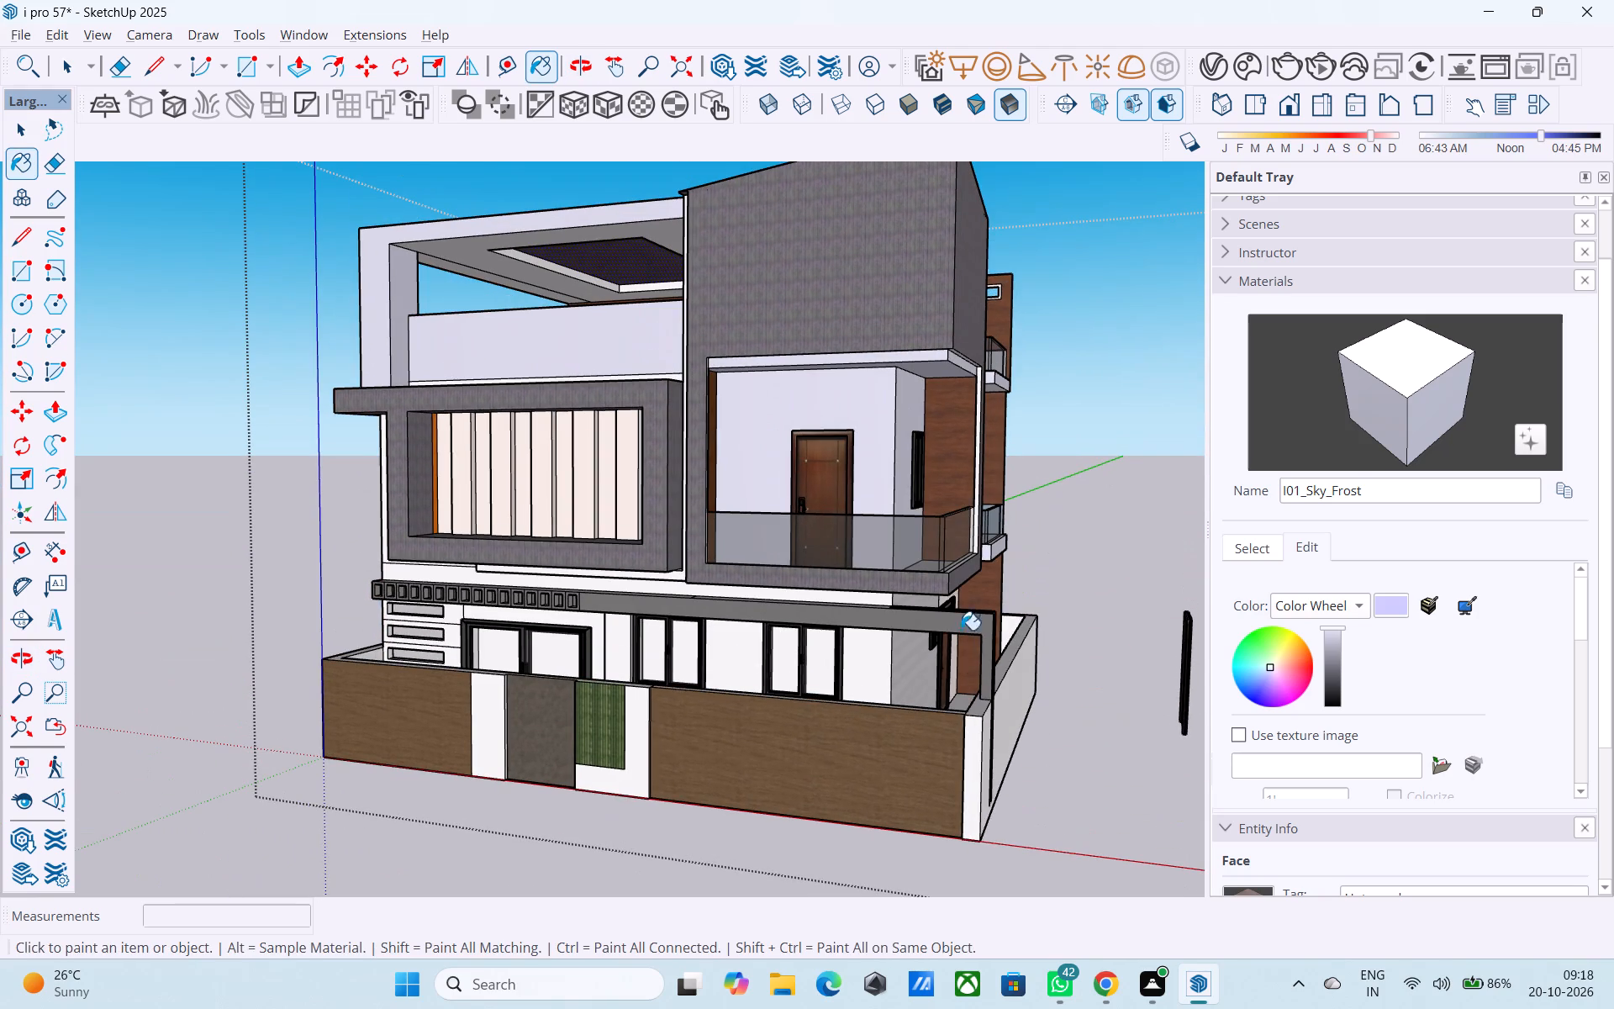
# Paint the wall around the ground-floor sliding door and the adjoining wall strip with the in-model <0053_Ivory> color.
pyautogui.click(1251, 557)
pyautogui.scroll(-4, 1338, 659)
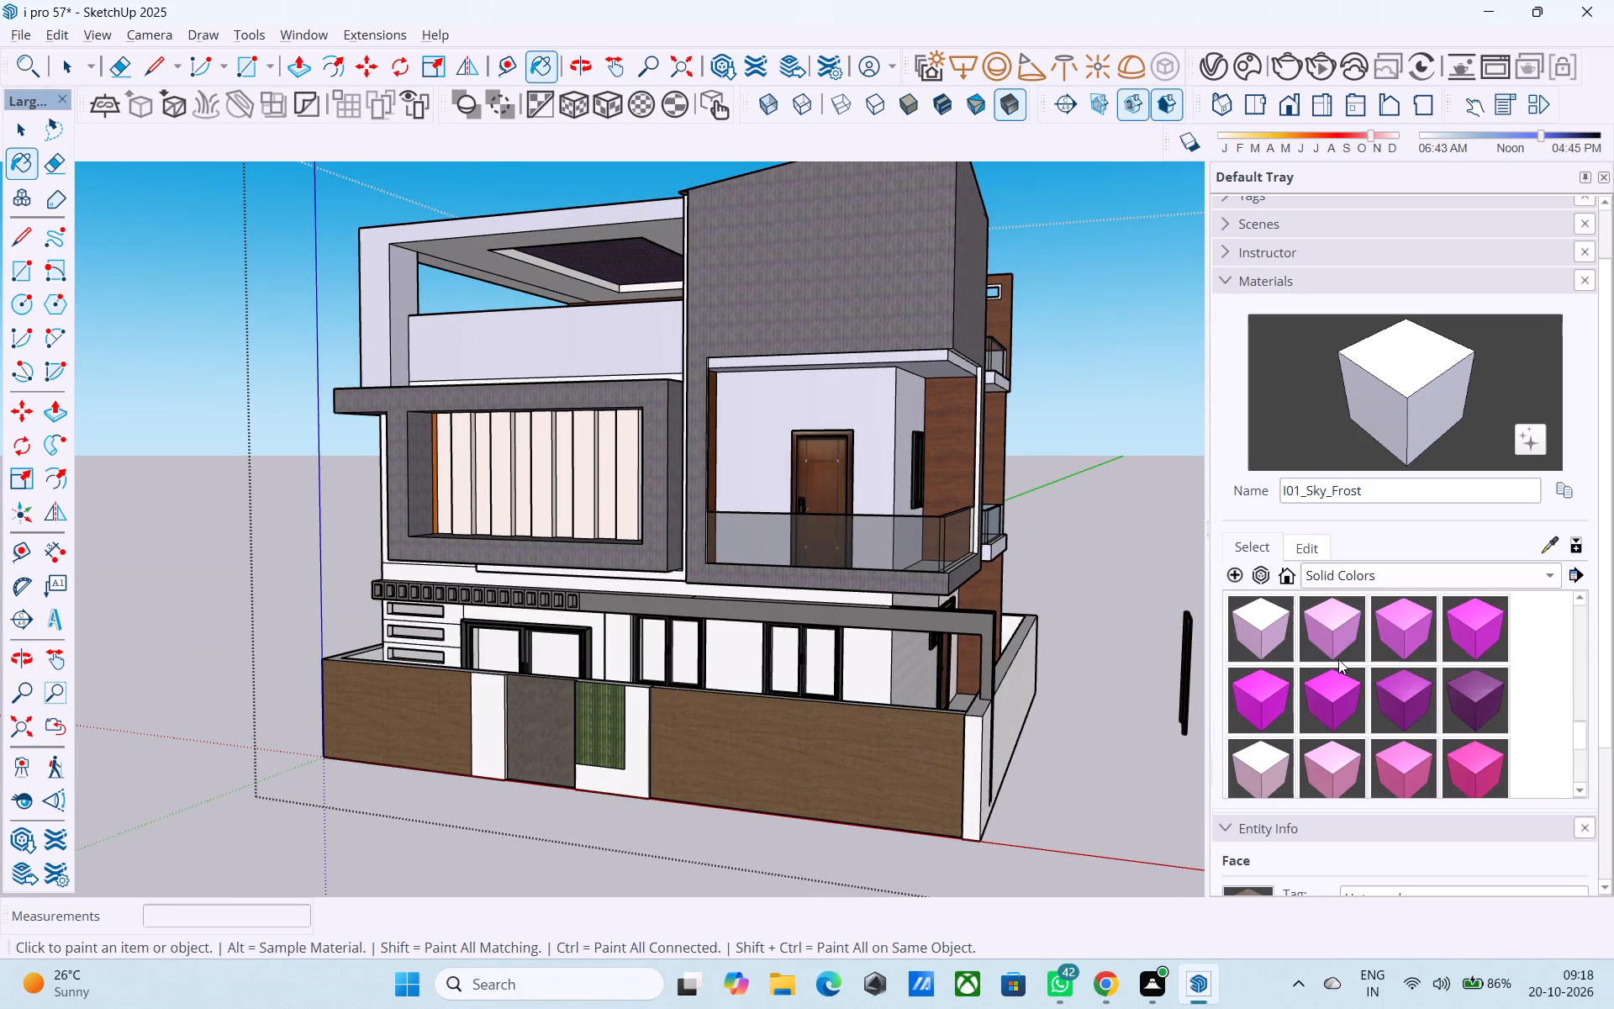
pyautogui.scroll(-1, 1338, 659)
pyautogui.click(1357, 577)
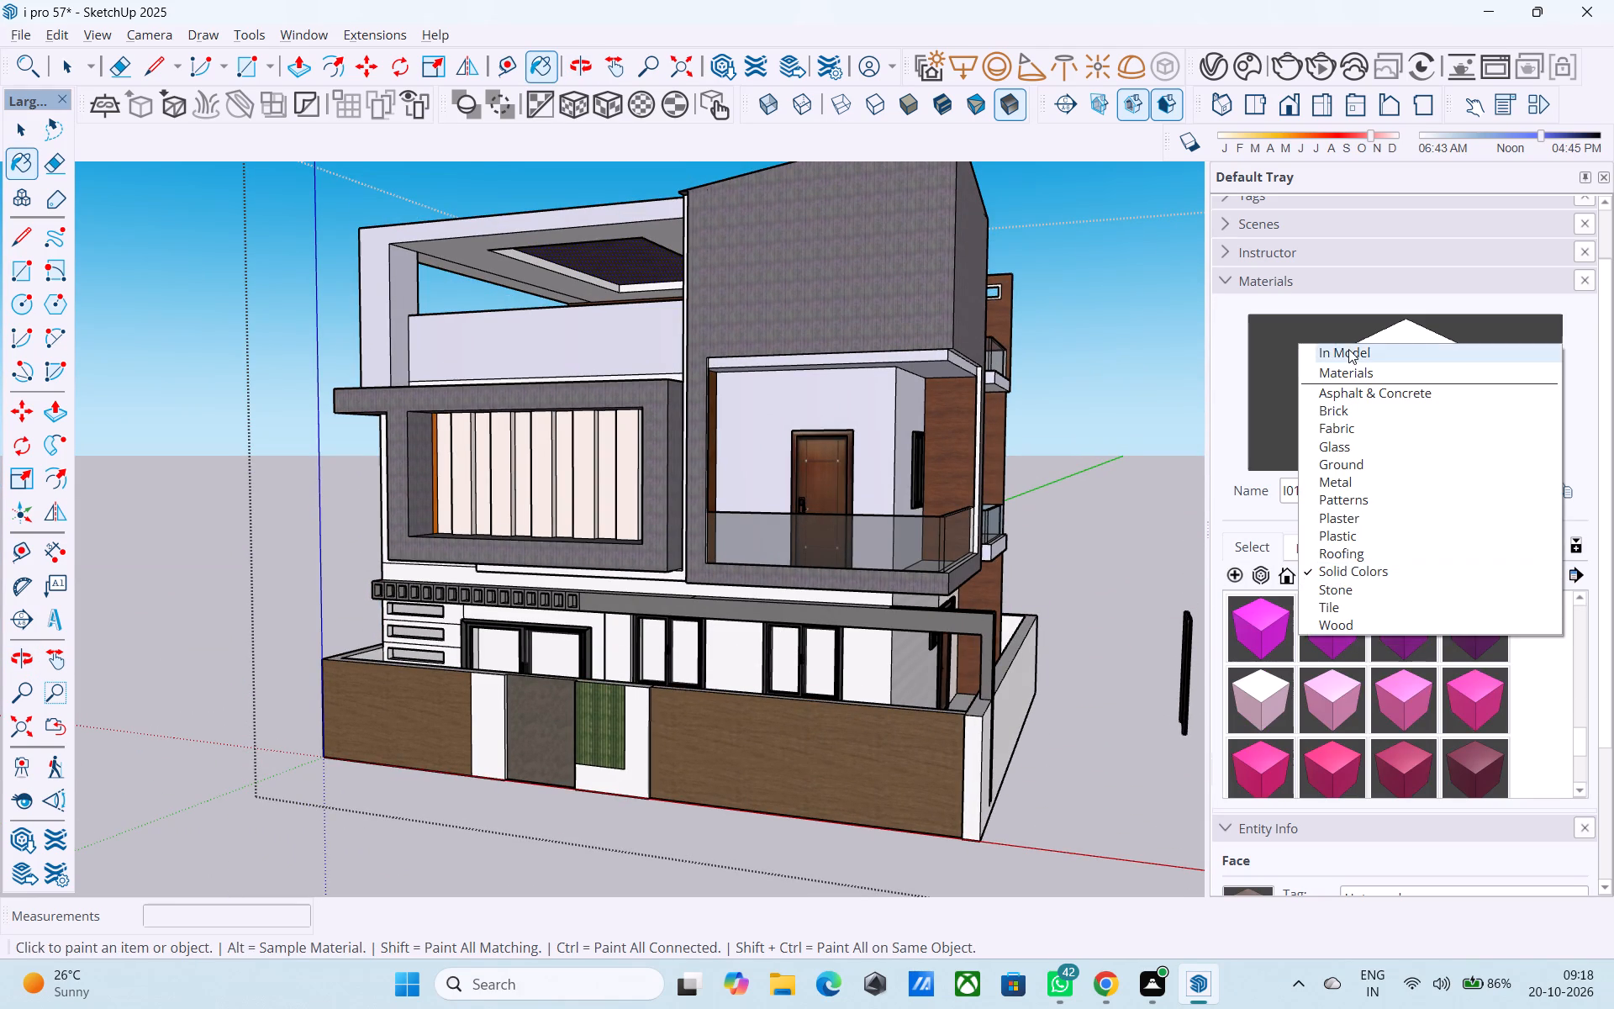
pyautogui.click(1348, 348)
pyautogui.click(1462, 617)
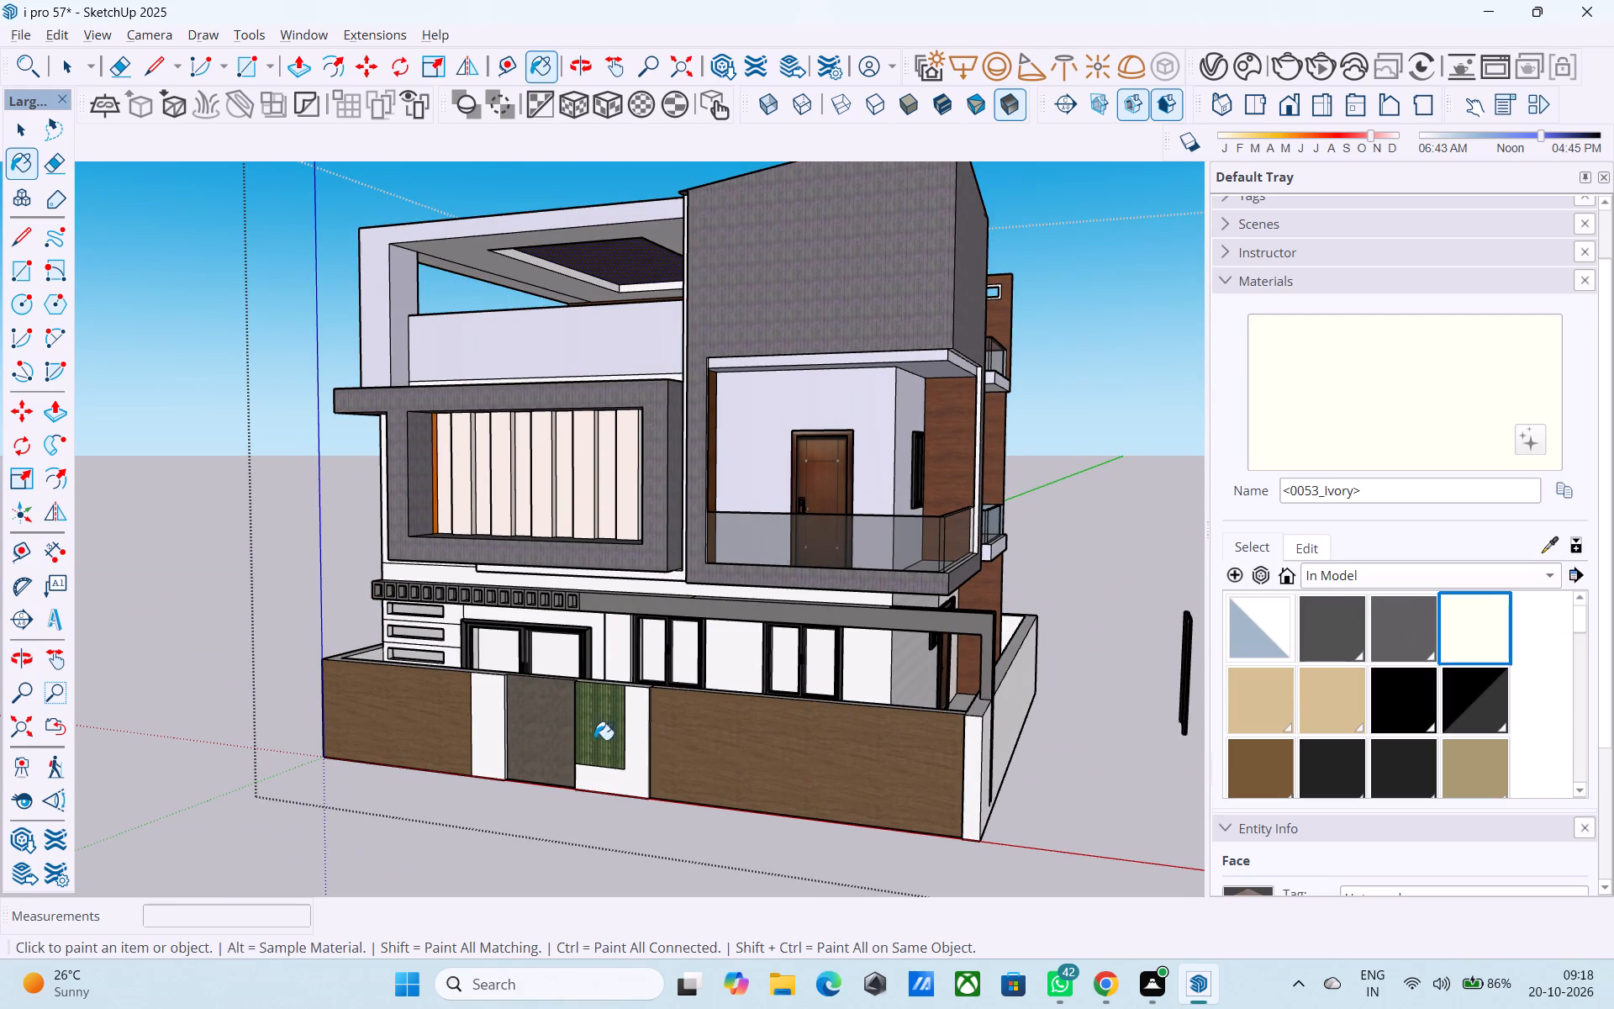
pyautogui.scroll(19, 568, 705)
pyautogui.click(582, 543)
pyautogui.click(775, 603)
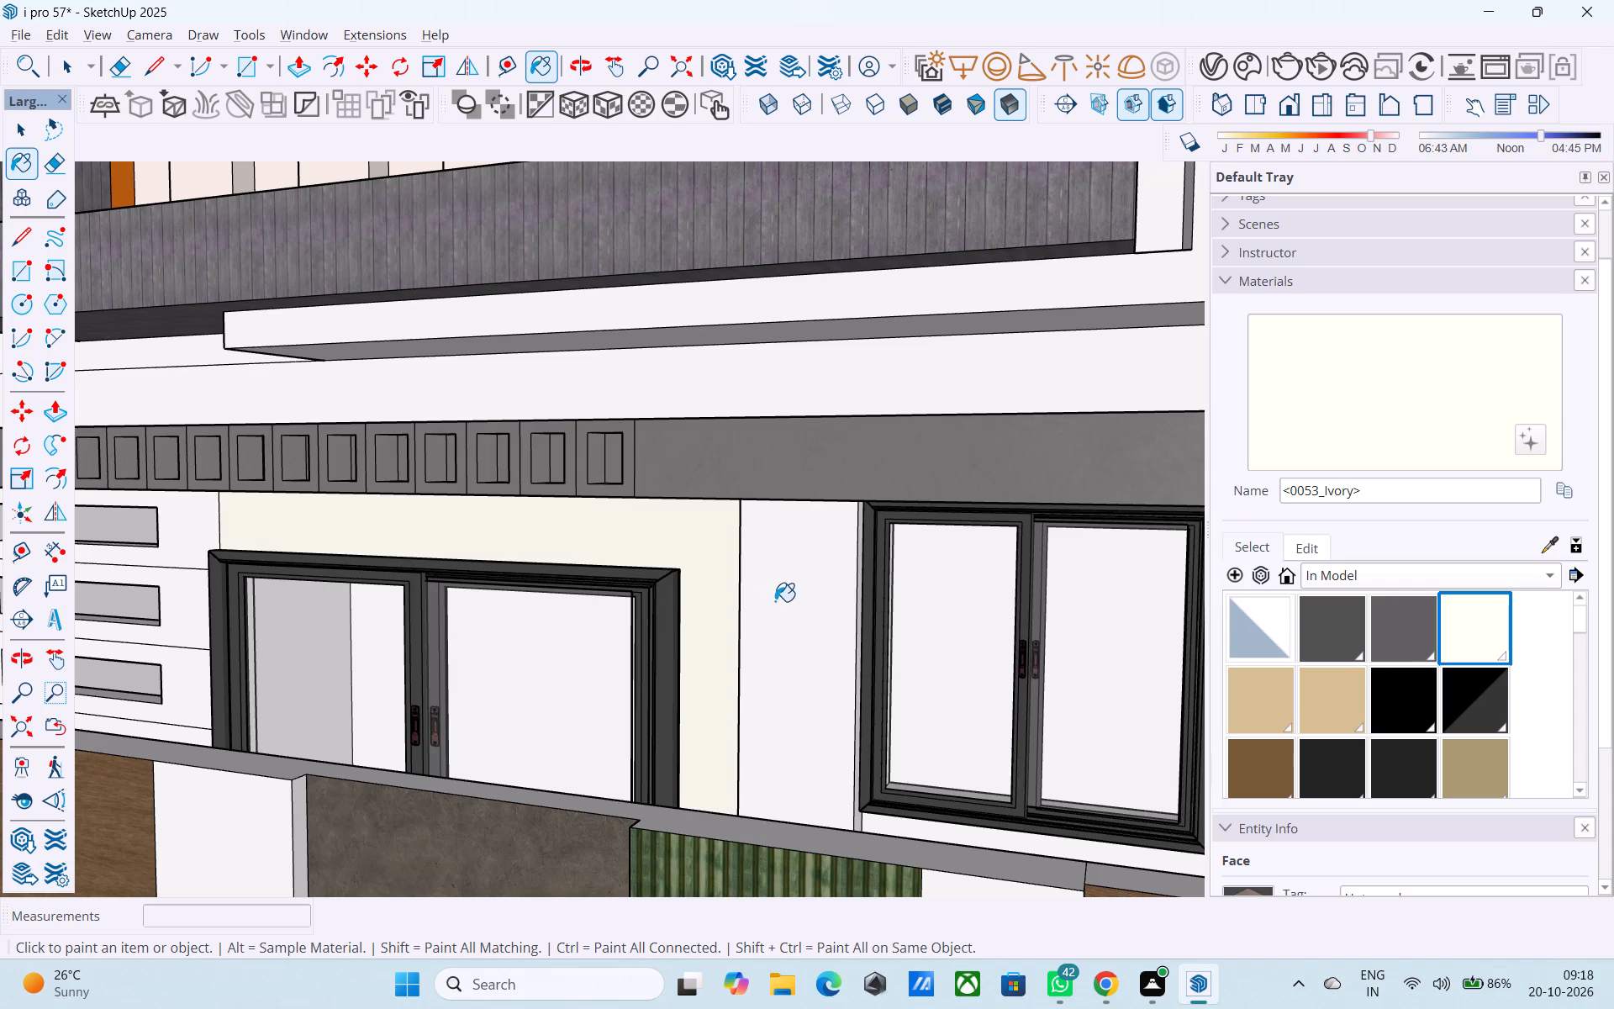
# Paint the remaining faces of the wall projection beside the ground-floor sliding door with <0053_Ivory>.
pyautogui.scroll(-8, 756, 615)
pyautogui.moveTo(753, 615); pyautogui.dragTo(607, 577, button='middle')
pyautogui.scroll(4, 662, 609)
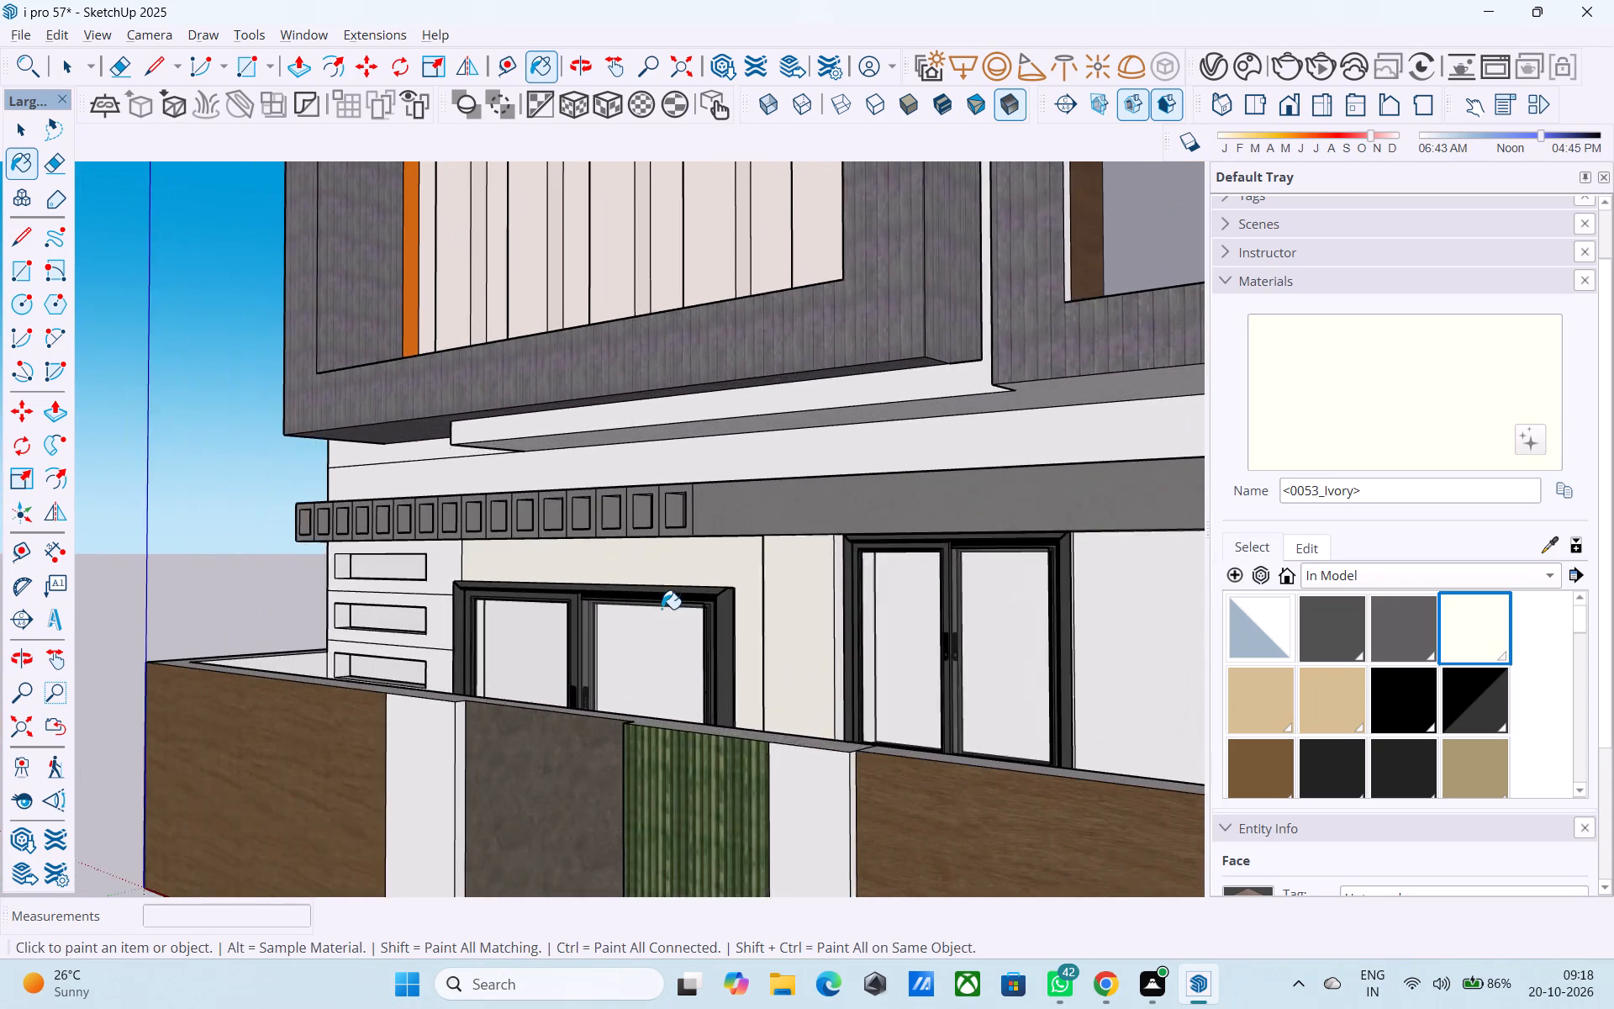
pyautogui.scroll(1, 662, 609)
pyautogui.click(862, 591)
pyautogui.moveTo(768, 623); pyautogui.dragTo(1485, 661, button='middle')
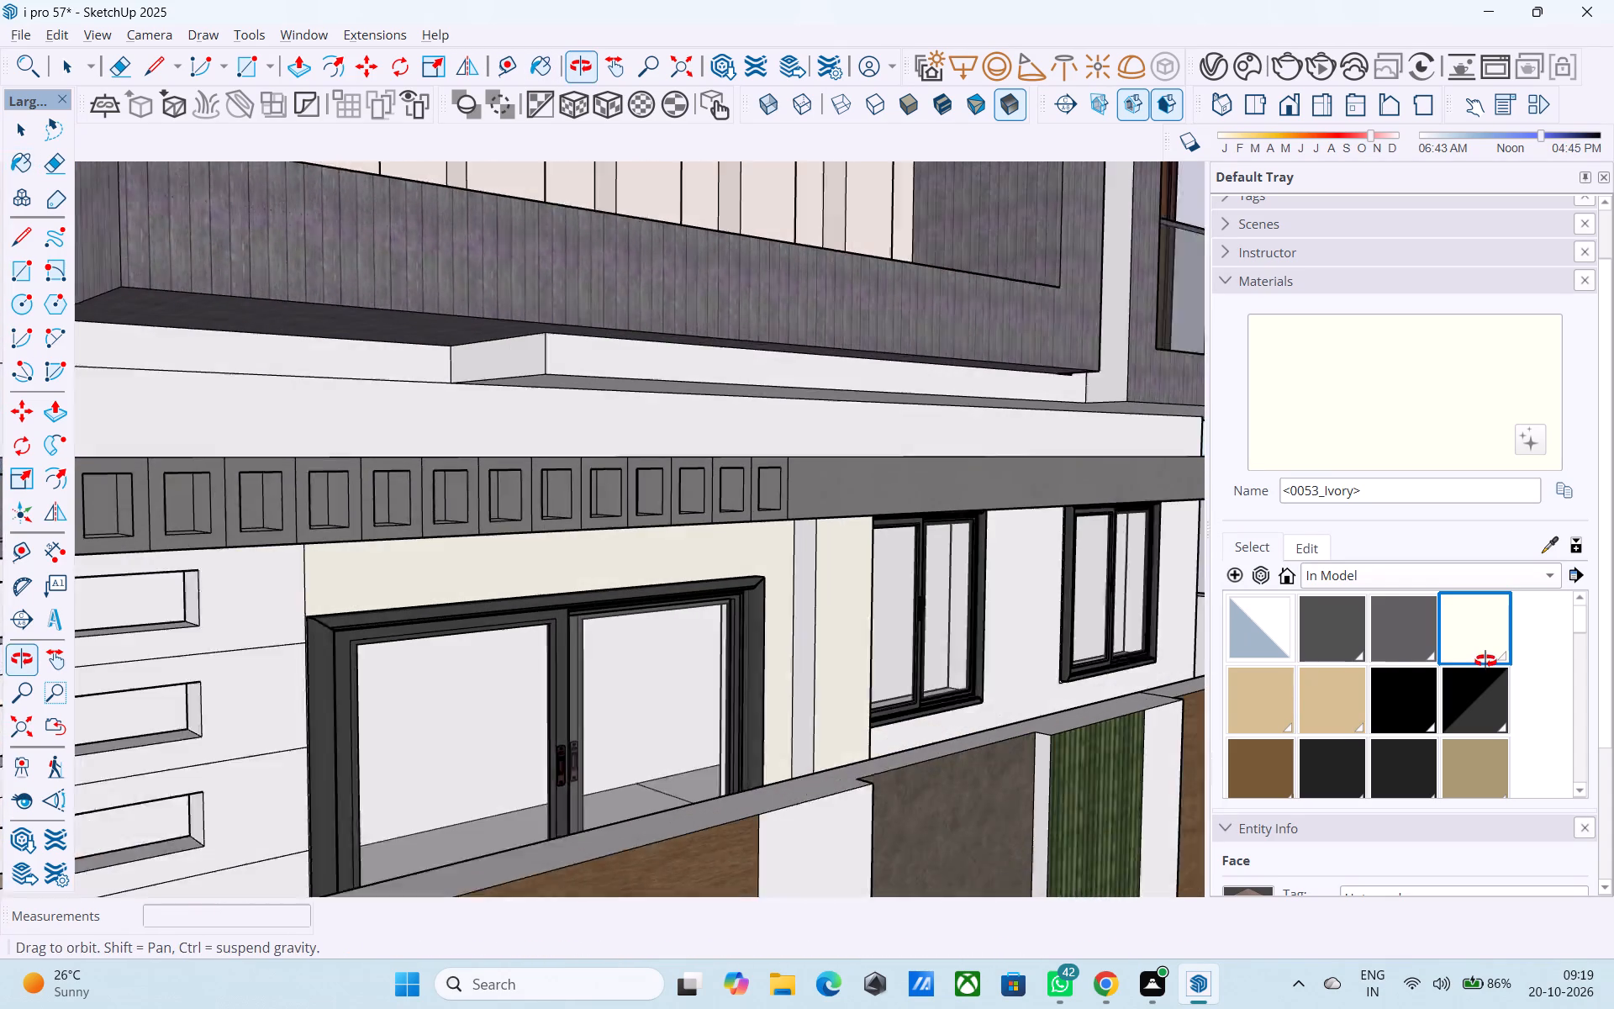
pyautogui.moveTo(1485, 661); pyautogui.dragTo(1477, 661, button='middle')
pyautogui.click(805, 608)
pyautogui.scroll(-6, 828, 597)
pyautogui.moveTo(747, 645); pyautogui.dragTo(581, 679, button='middle')
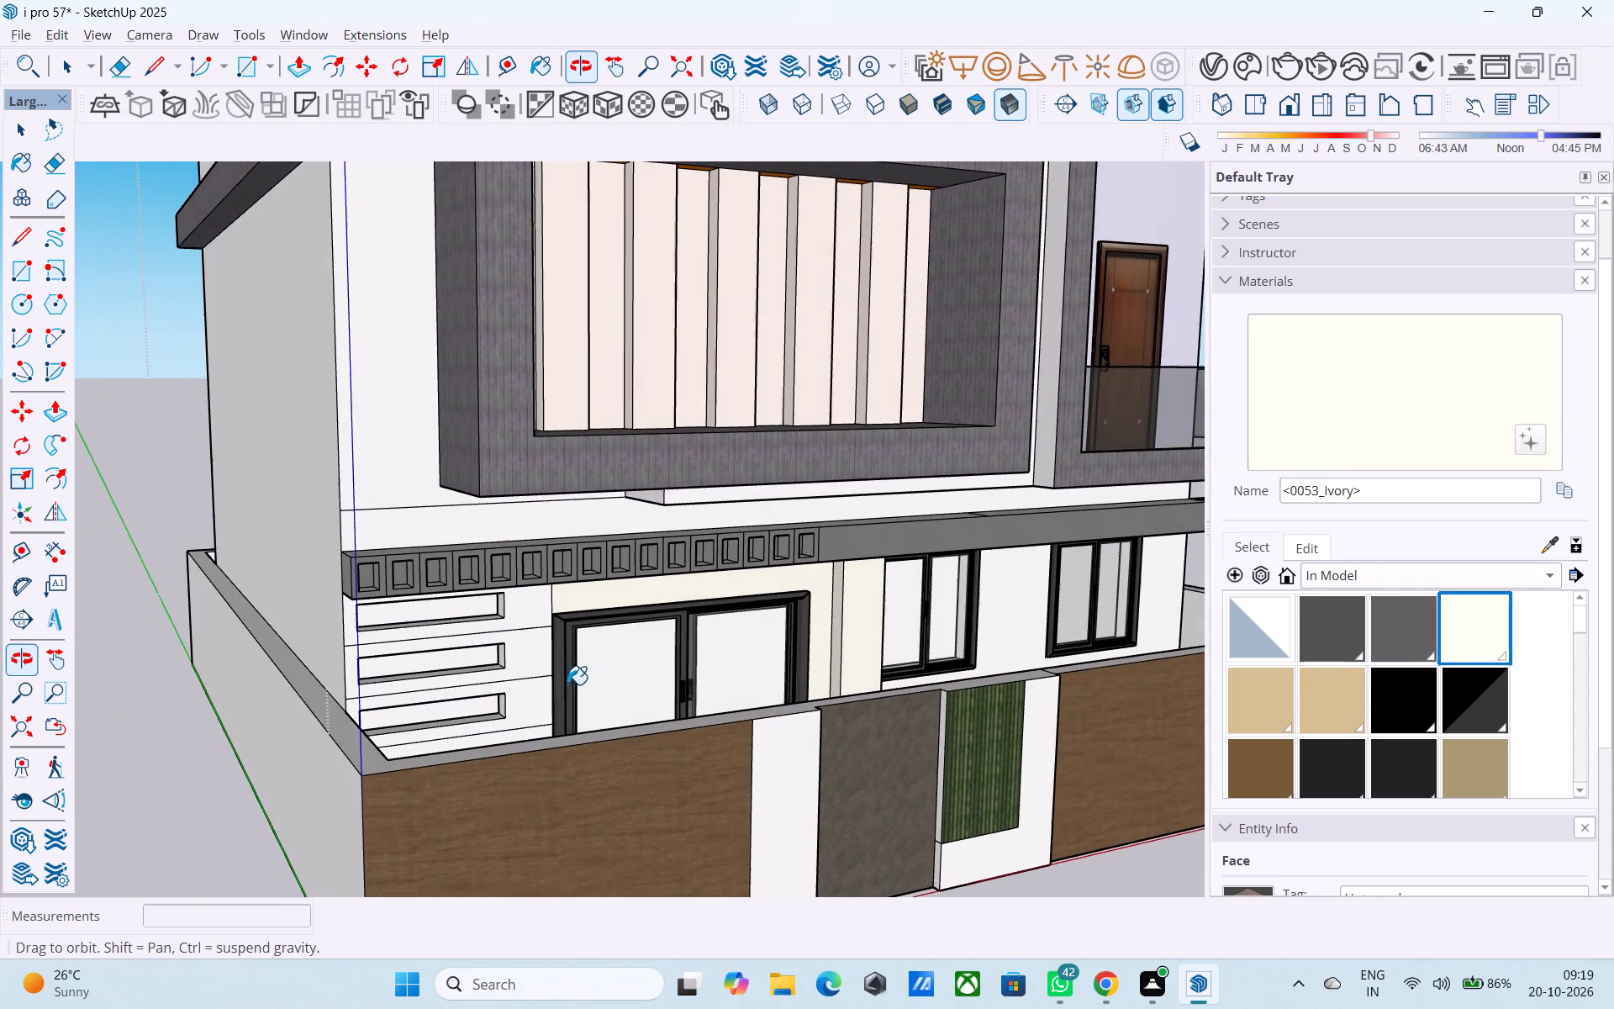
# Paint the slotted wall bands beside the ground-floor sliding door with the in-model material 96,96,96.
pyautogui.scroll(3, 403, 709)
pyautogui.scroll(-5, 403, 707)
pyautogui.moveTo(403, 700); pyautogui.dragTo(345, 675, button='middle')
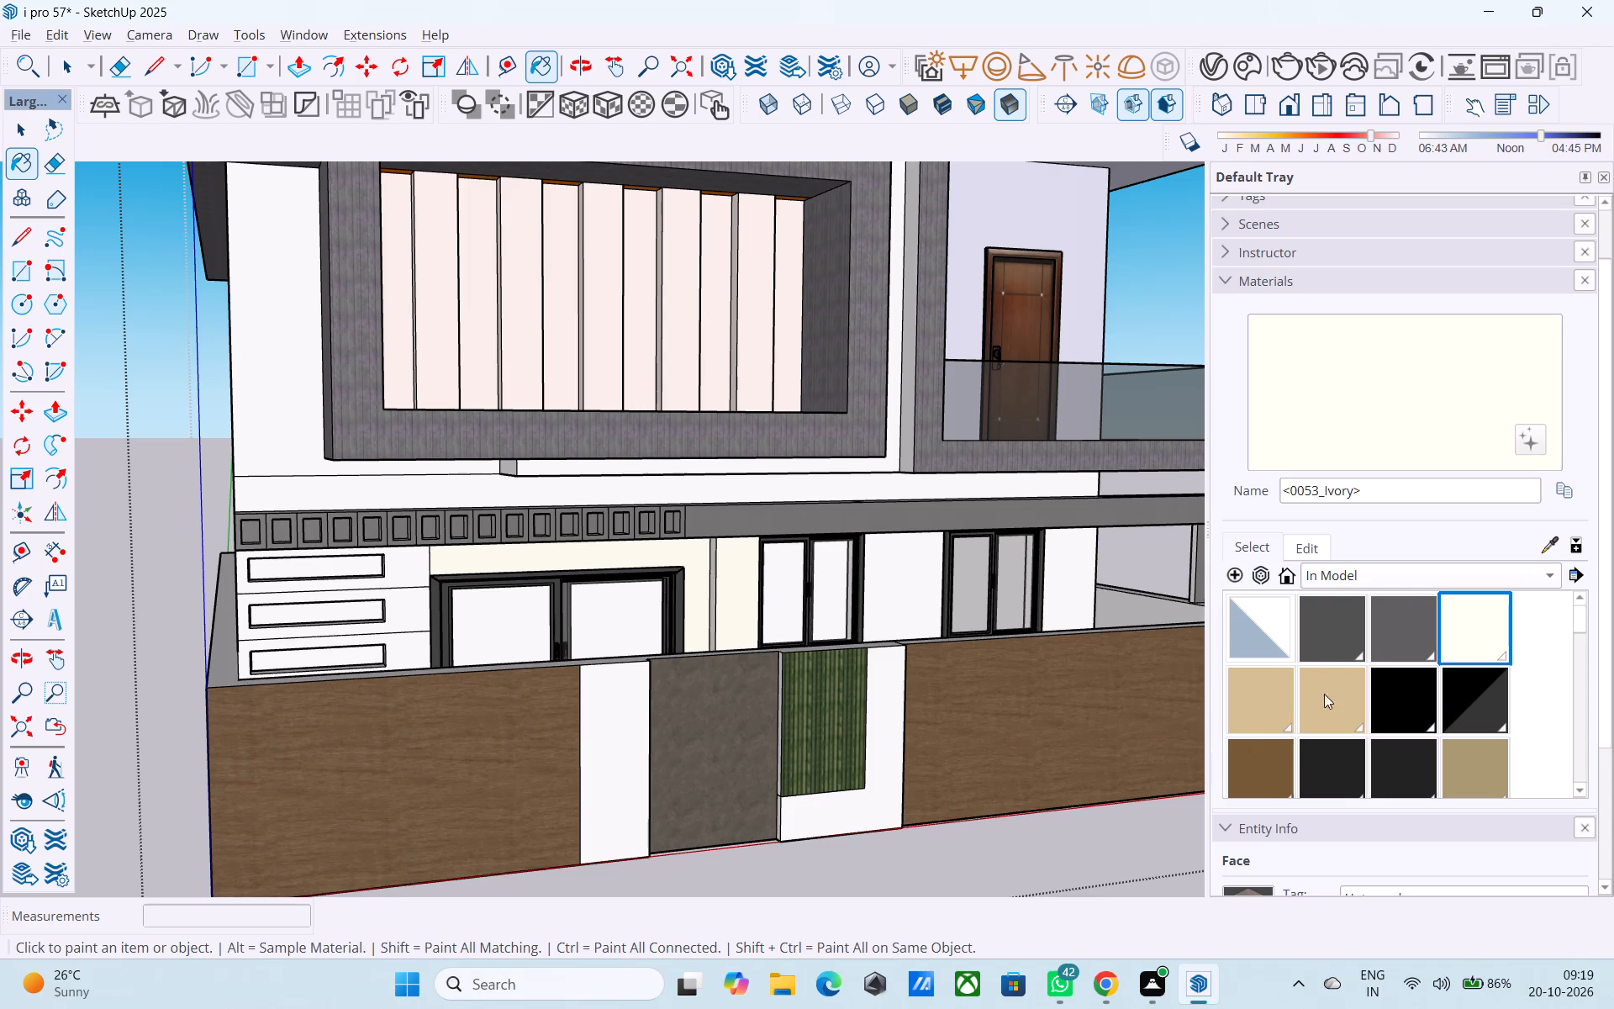
pyautogui.click(1385, 628)
pyautogui.scroll(8, 432, 632)
pyautogui.click(386, 532)
pyautogui.click(390, 595)
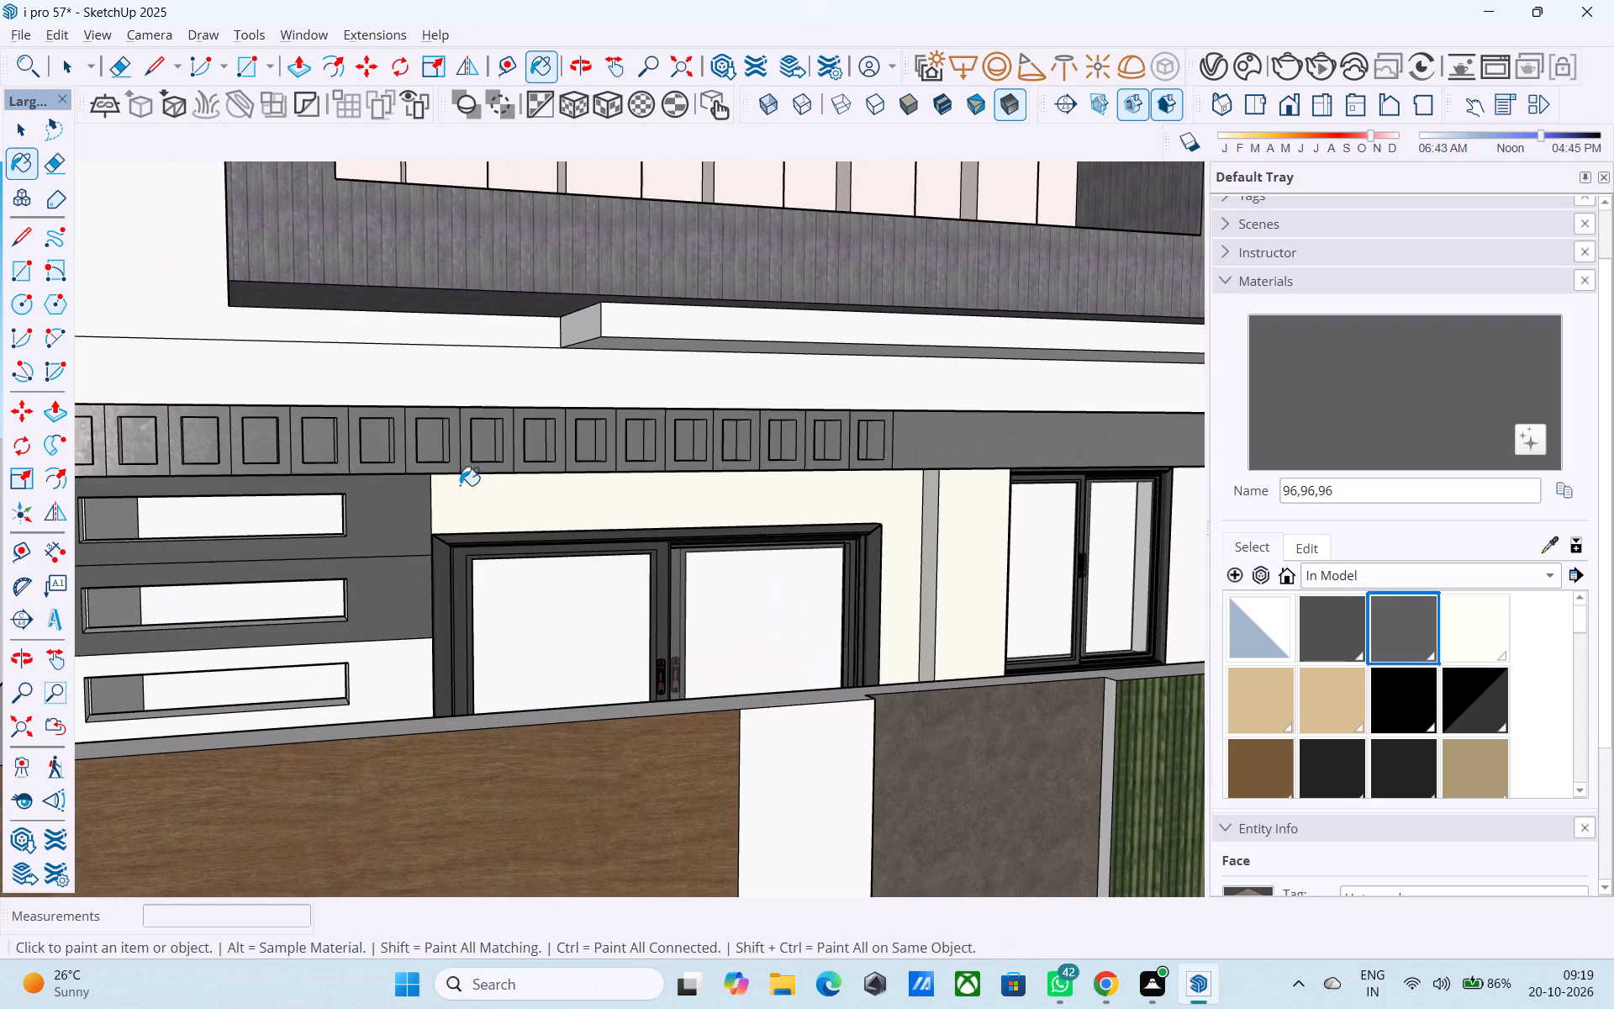
pyautogui.scroll(-10, 461, 484)
pyautogui.moveTo(472, 557); pyautogui.dragTo(455, 763, button='middle')
pyautogui.scroll(4, 442, 782)
pyautogui.click(433, 813)
pyautogui.scroll(4, 431, 812)
pyautogui.click(423, 758)
pyautogui.click(419, 742)
# Examine the front facade, side facade and compound wall to check the colors applied so far.
pyautogui.moveTo(427, 735); pyautogui.dragTo(353, 668, button='middle')
pyautogui.scroll(1, 380, 694)
pyautogui.scroll(-9, 339, 659)
pyautogui.moveTo(825, 741); pyautogui.dragTo(778, 735, button='middle')
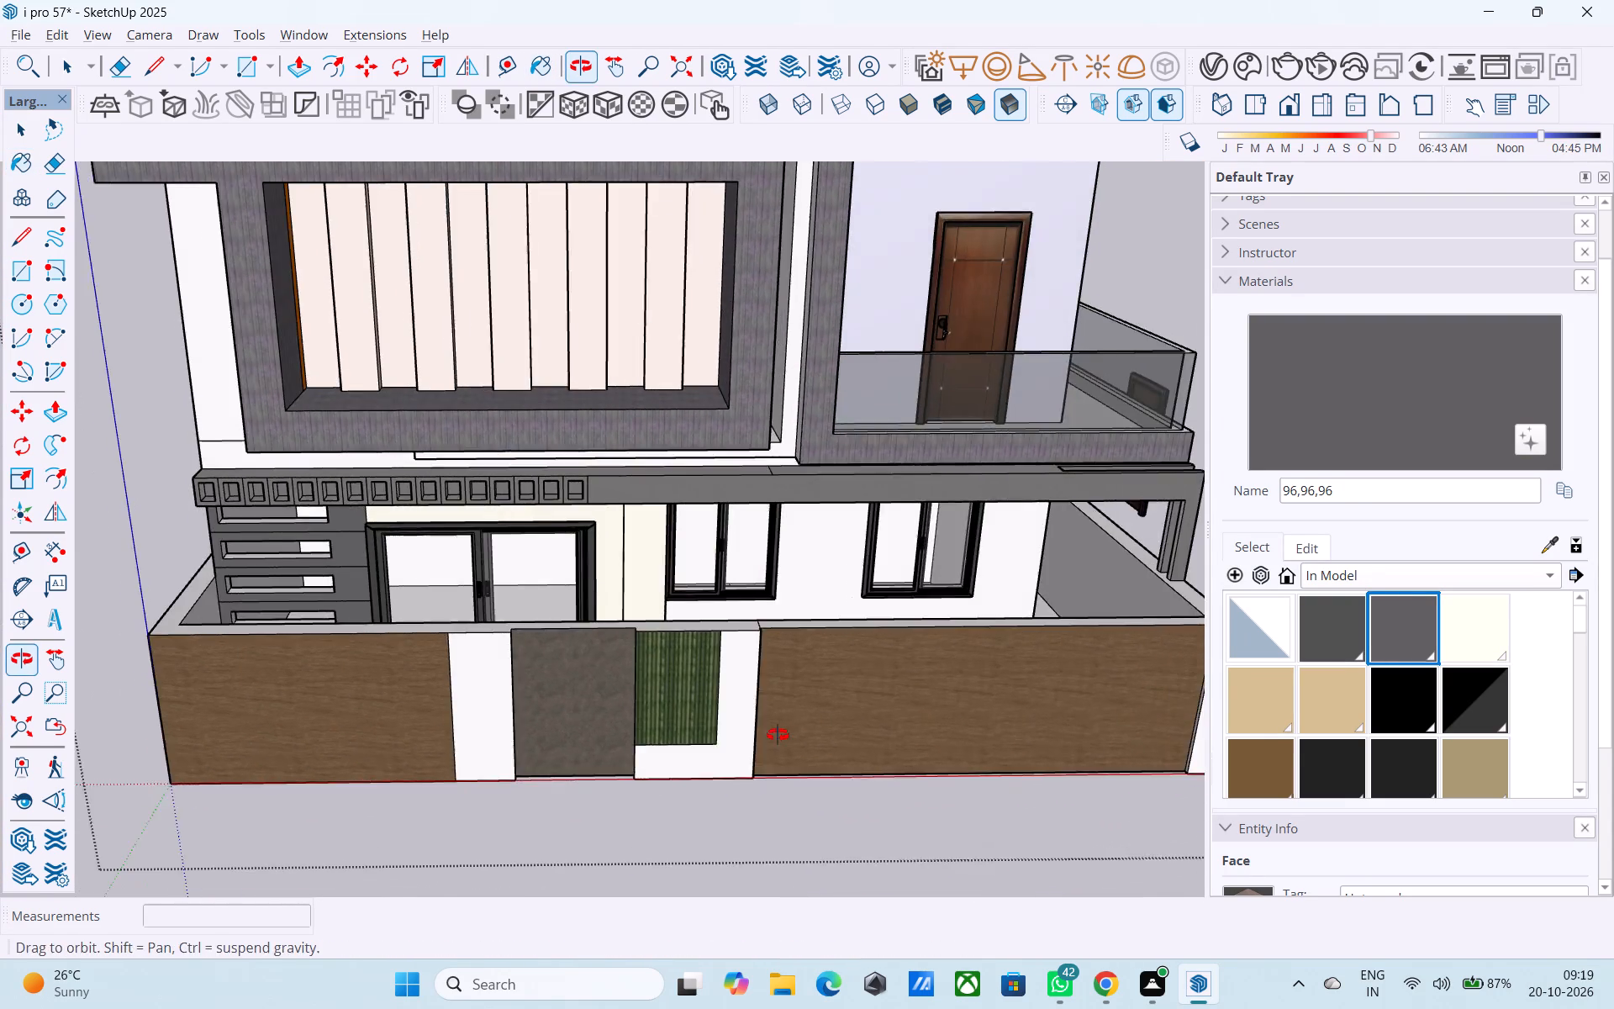
pyautogui.moveTo(778, 735); pyautogui.dragTo(766, 738, button='middle')
pyautogui.scroll(-5, 836, 711)
pyautogui.moveTo(889, 736); pyautogui.dragTo(880, 659, button='middle')
pyautogui.scroll(-3, 890, 667)
pyautogui.moveTo(890, 666); pyautogui.dragTo(639, 680, button='middle')
pyautogui.scroll(-3, 639, 683)
pyautogui.moveTo(720, 748); pyautogui.dragTo(592, 691, button='middle')
pyautogui.scroll(-3, 578, 688)
pyautogui.scroll(5, 840, 745)
pyautogui.scroll(-1, 765, 753)
pyautogui.scroll(1, 738, 744)
pyautogui.scroll(-2, 736, 742)
pyautogui.moveTo(727, 737); pyautogui.dragTo(657, 723, button='middle')
pyautogui.moveTo(631, 753); pyautogui.dragTo(620, 831, button='middle')
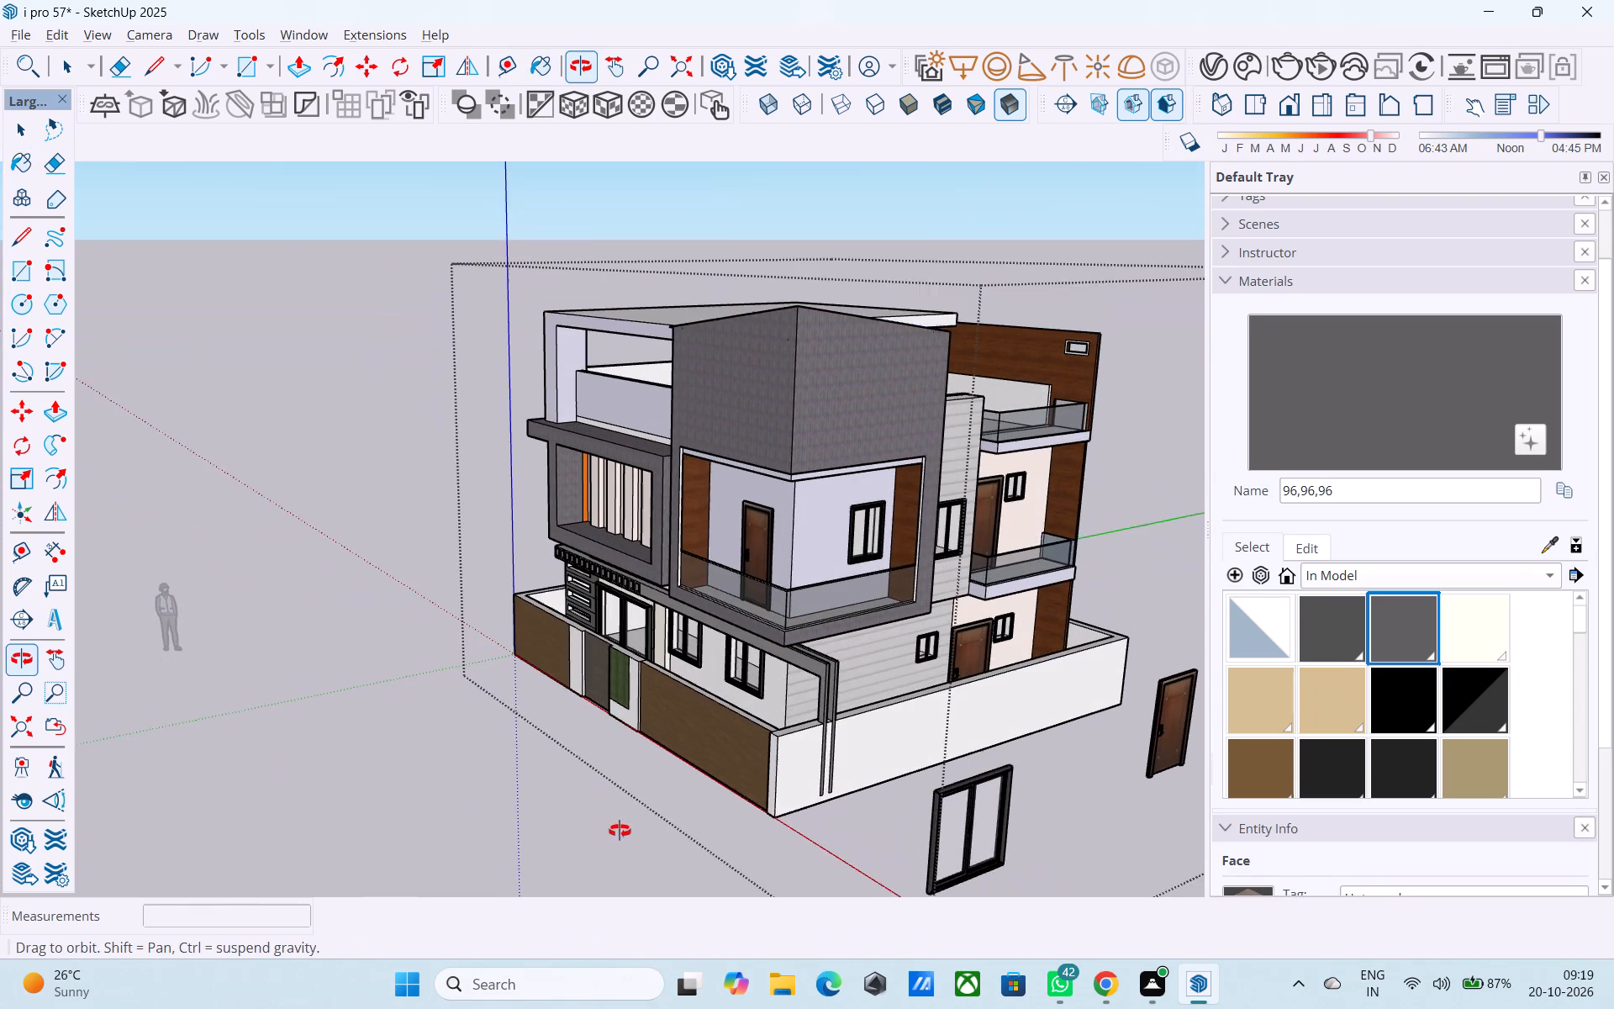
pyautogui.moveTo(620, 831); pyautogui.dragTo(620, 832, button='middle')
# Draw a vertical dividing line down the side compound wall's outer face, alongside the outer post of the grey frame.
pyautogui.scroll(1, 810, 764)
pyautogui.moveTo(809, 763); pyautogui.dragTo(775, 772, button='middle')
pyautogui.scroll(2, 785, 772)
pyautogui.moveTo(789, 771); pyautogui.dragTo(815, 766, button='middle')
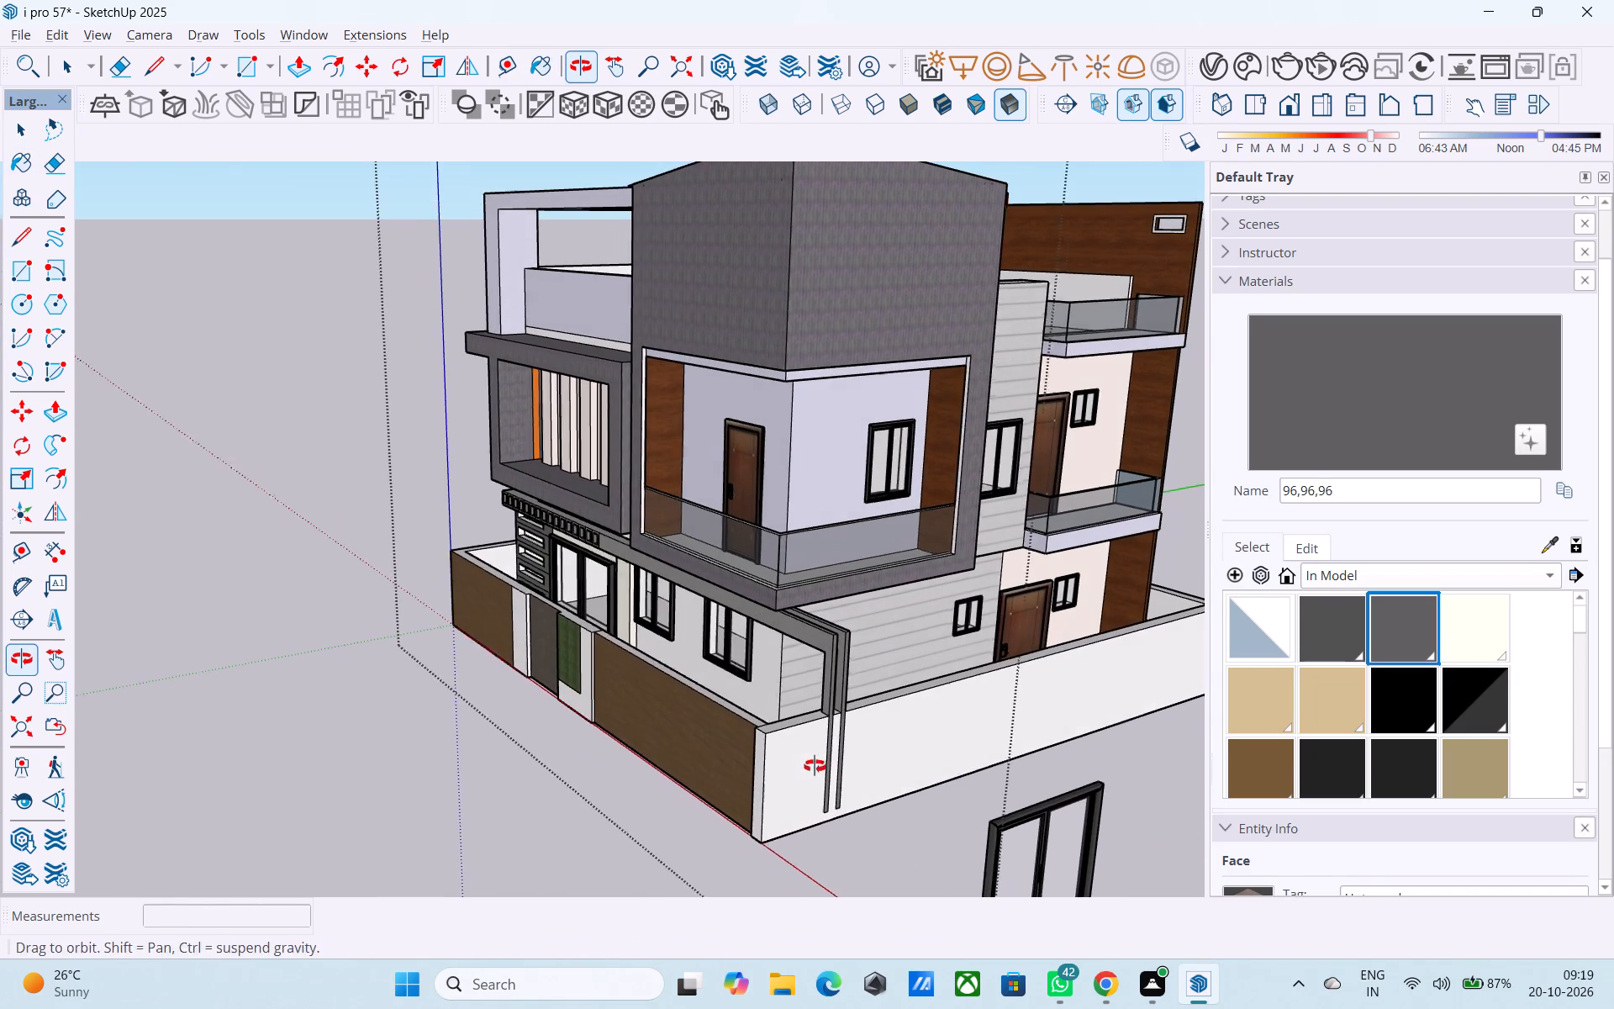
pyautogui.moveTo(815, 766); pyautogui.dragTo(815, 766, button='middle')
pyautogui.press('l')
pyautogui.scroll(7, 851, 710)
pyautogui.click(851, 713)
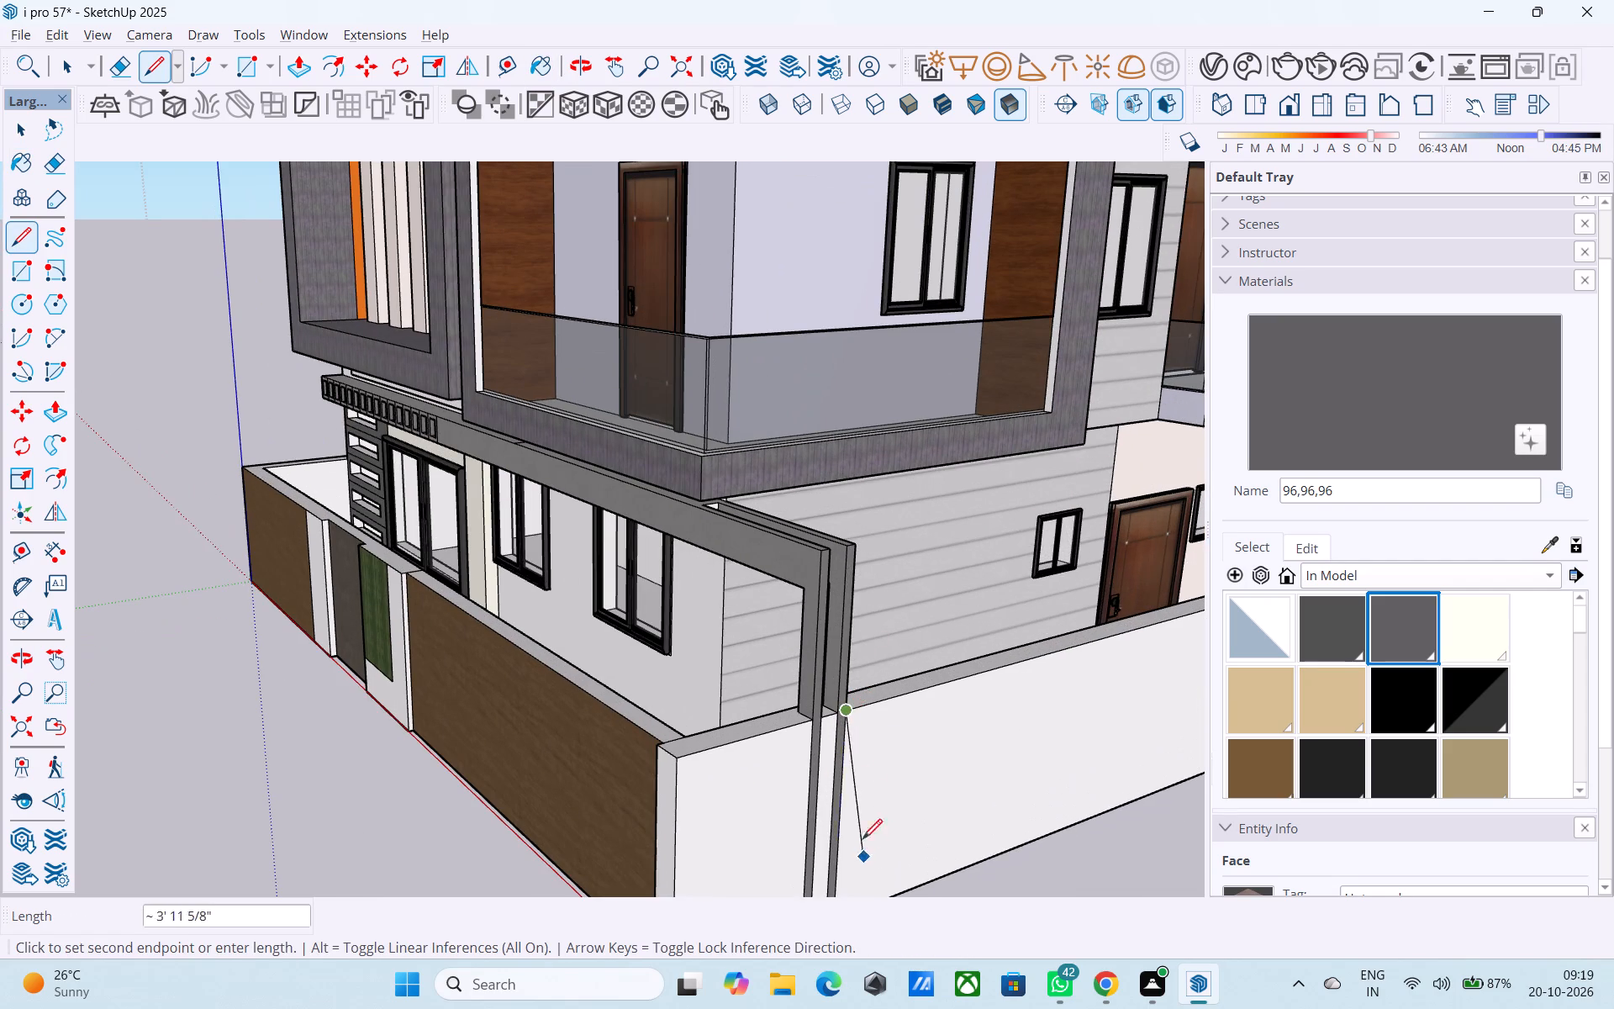
pyautogui.scroll(-5, 861, 655)
pyautogui.scroll(5, 878, 807)
pyautogui.click(843, 790)
pyautogui.scroll(-4, 759, 721)
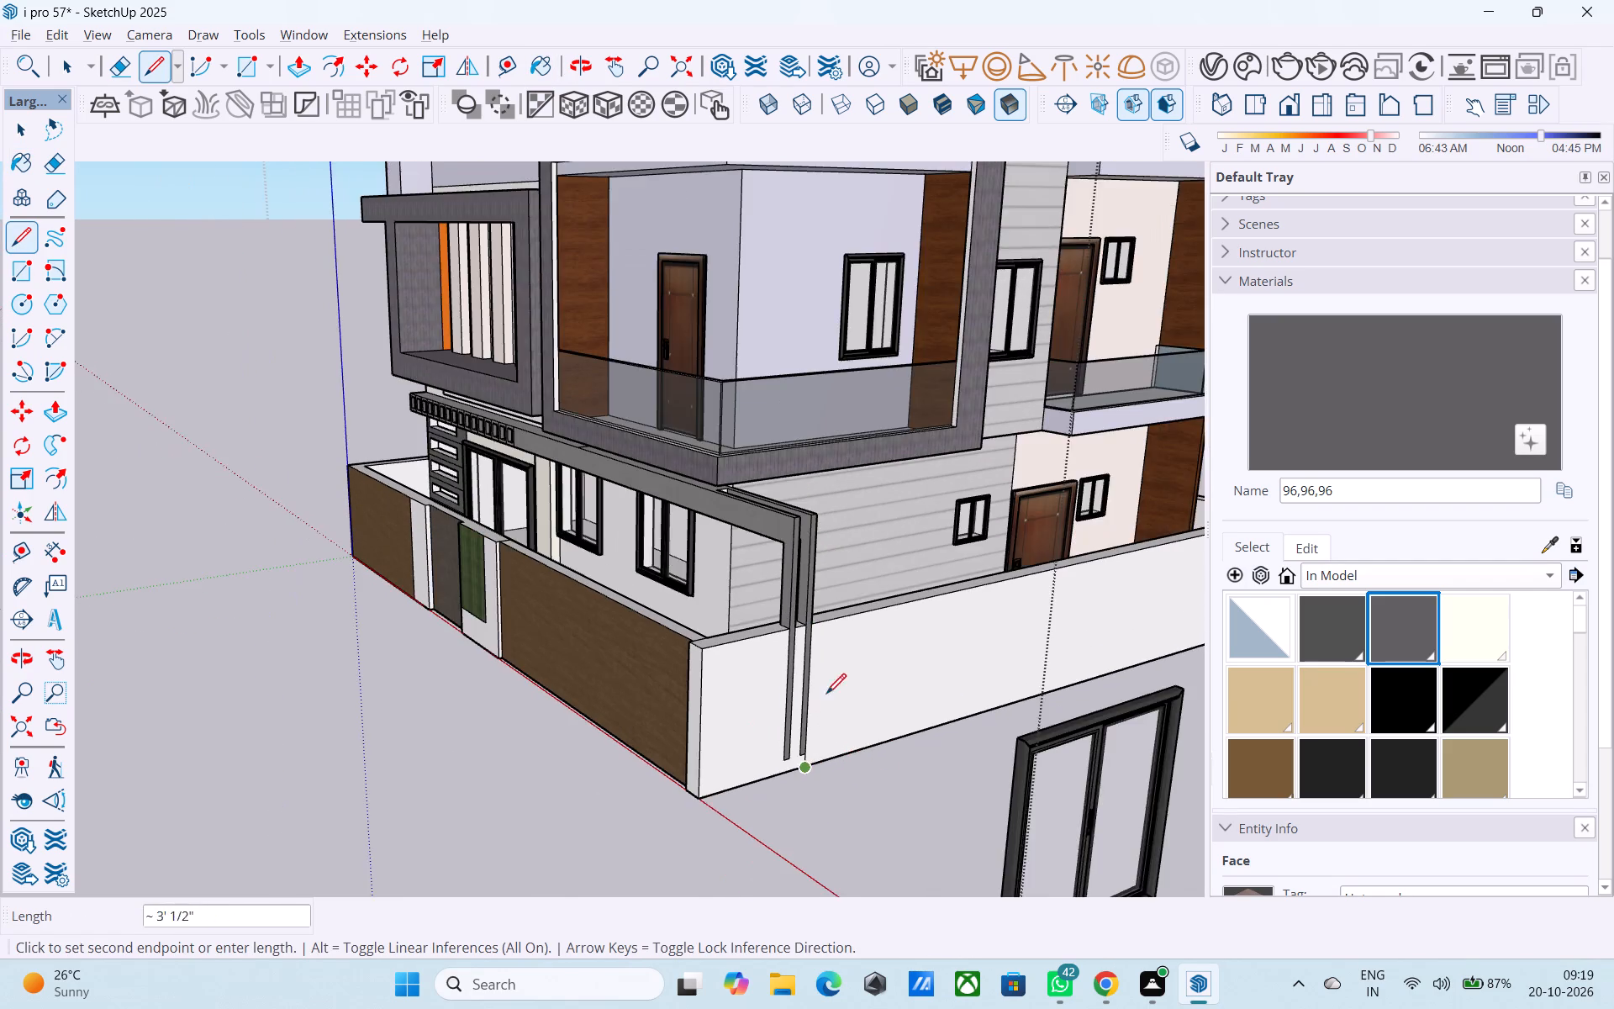
pyautogui.scroll(6, 857, 686)
pyautogui.scroll(-5, 715, 737)
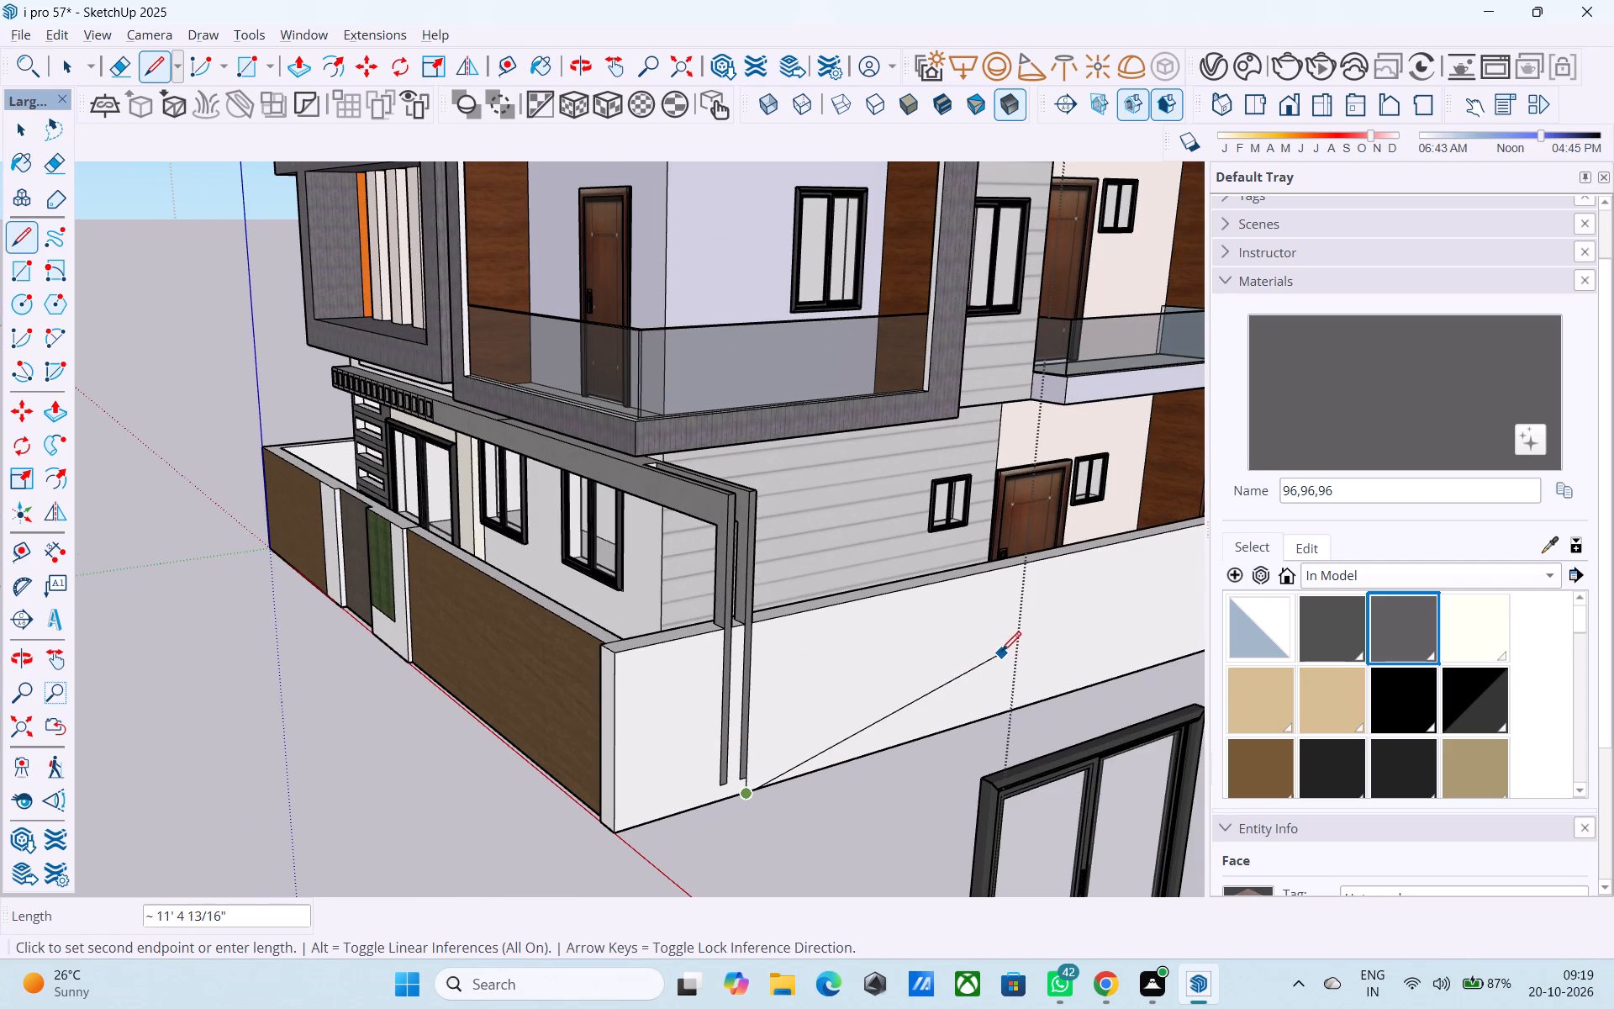
pyautogui.press('space')
# Draw a second vertical dividing line, 5' 6" long, from top to base of the side compound wall, near the ground-floor side door.
pyautogui.write('L')
pyautogui.scroll(-5, 841, 641)
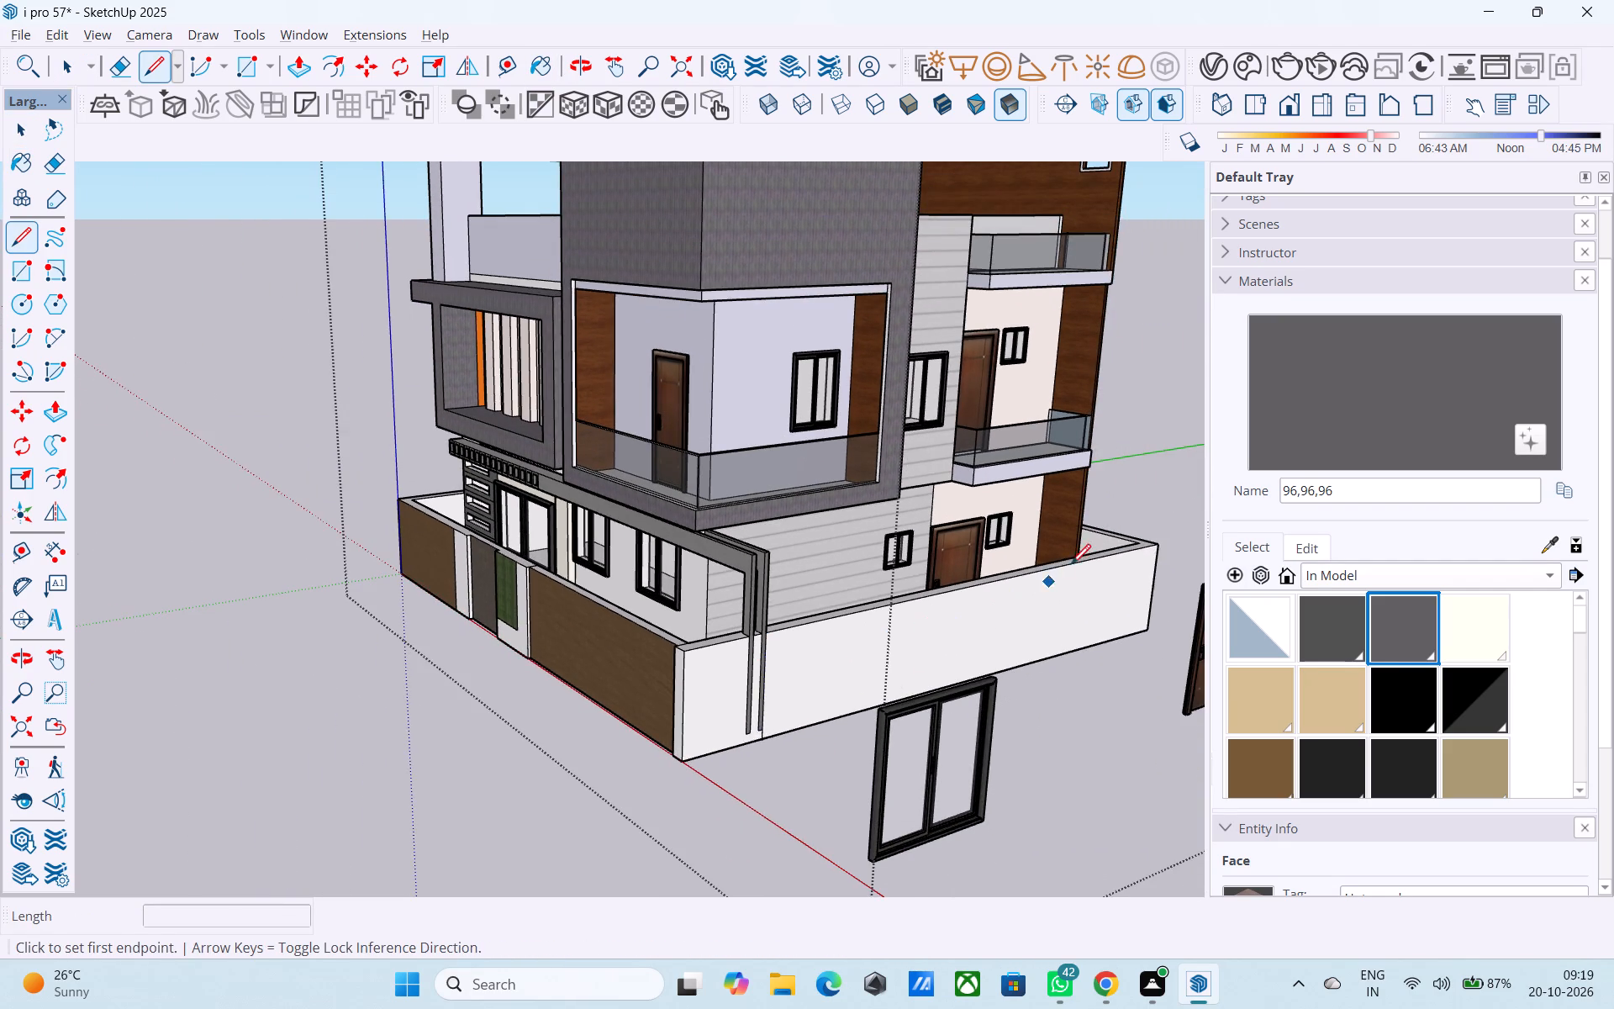
pyautogui.scroll(3, 1048, 583)
pyautogui.click(989, 578)
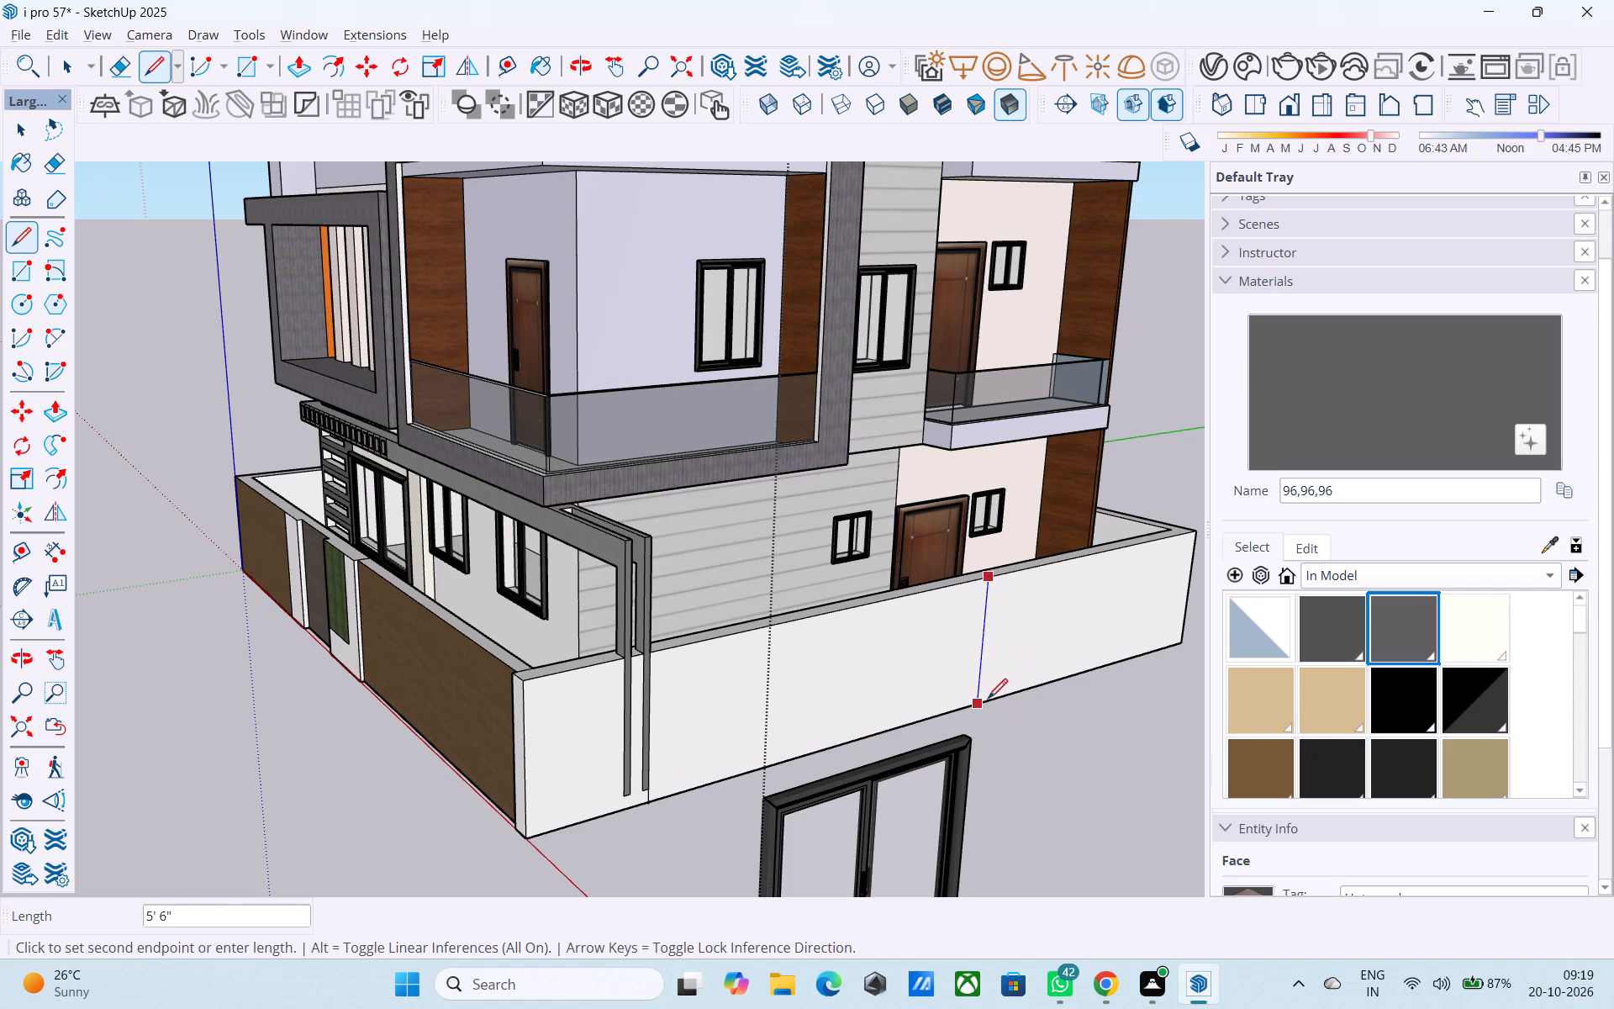
pyautogui.click(988, 700)
pyautogui.scroll(5, 1336, 665)
pyautogui.scroll(-4, 1336, 670)
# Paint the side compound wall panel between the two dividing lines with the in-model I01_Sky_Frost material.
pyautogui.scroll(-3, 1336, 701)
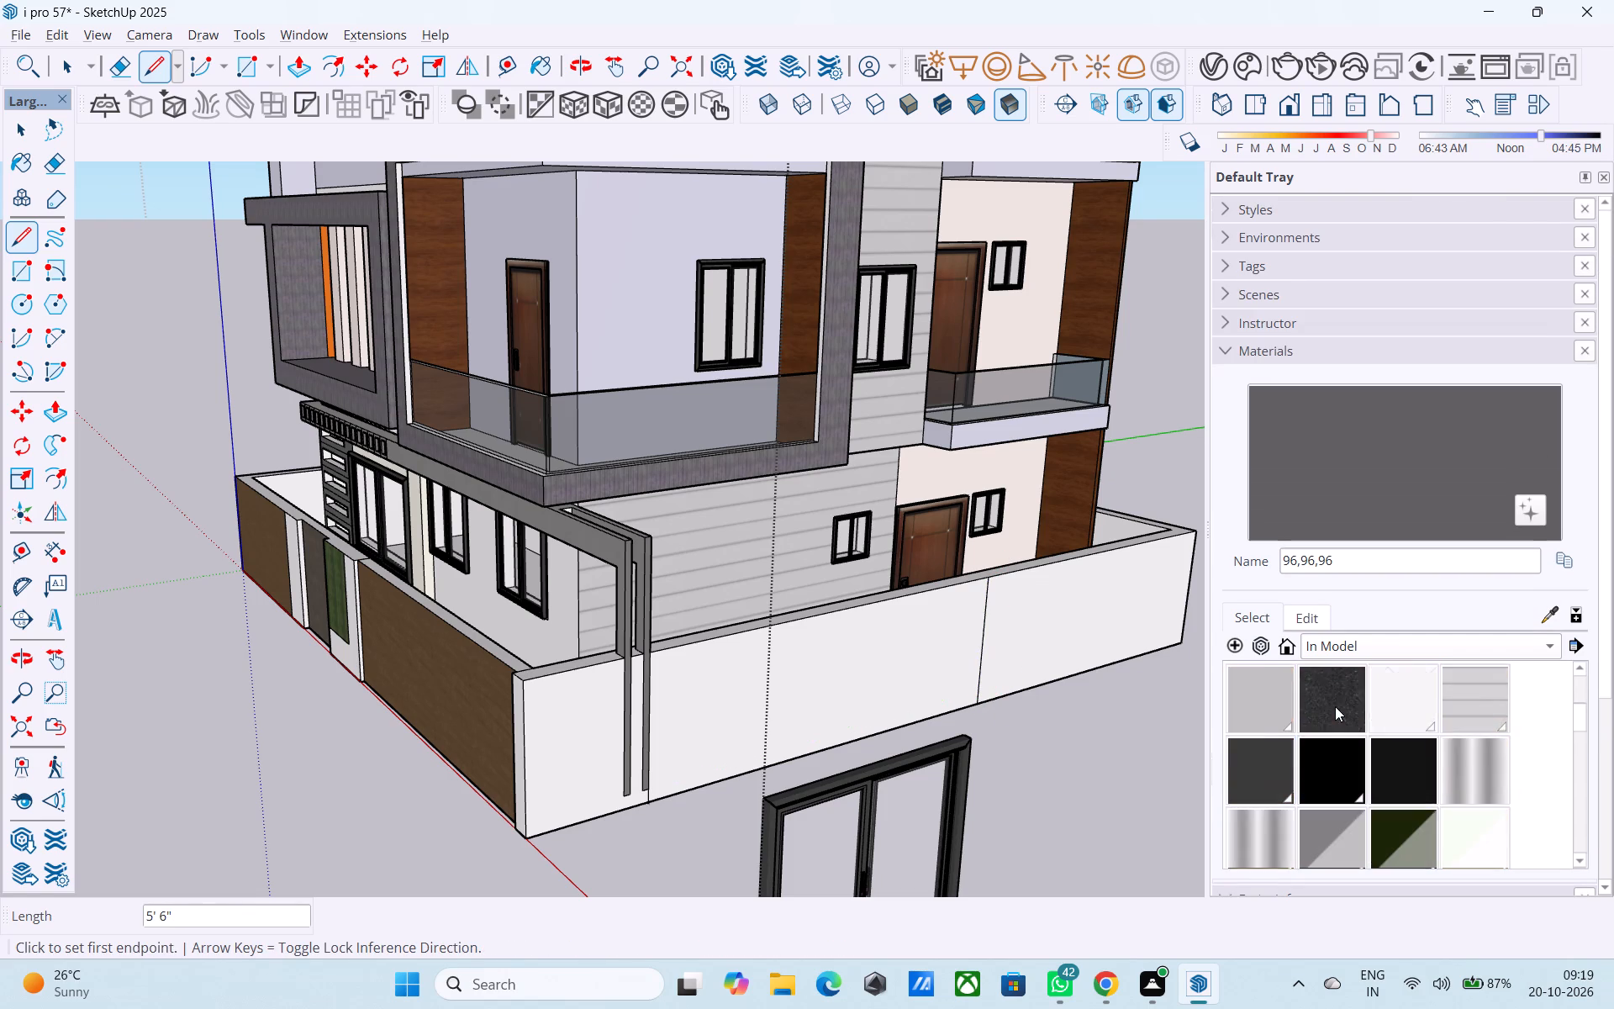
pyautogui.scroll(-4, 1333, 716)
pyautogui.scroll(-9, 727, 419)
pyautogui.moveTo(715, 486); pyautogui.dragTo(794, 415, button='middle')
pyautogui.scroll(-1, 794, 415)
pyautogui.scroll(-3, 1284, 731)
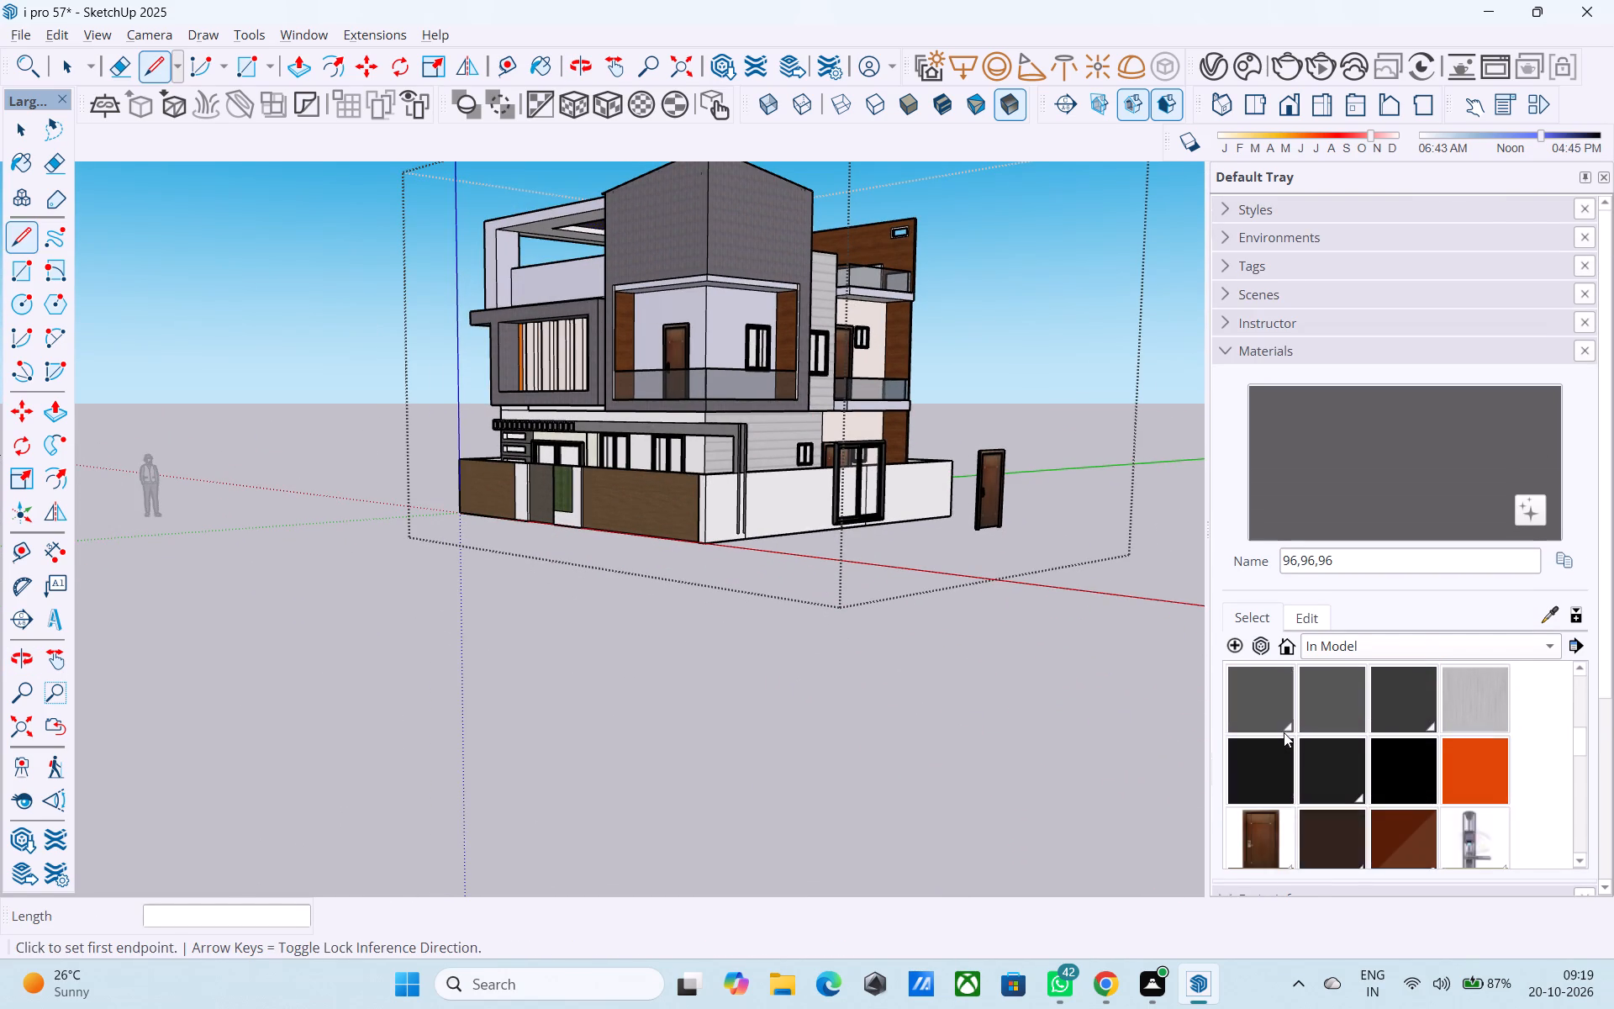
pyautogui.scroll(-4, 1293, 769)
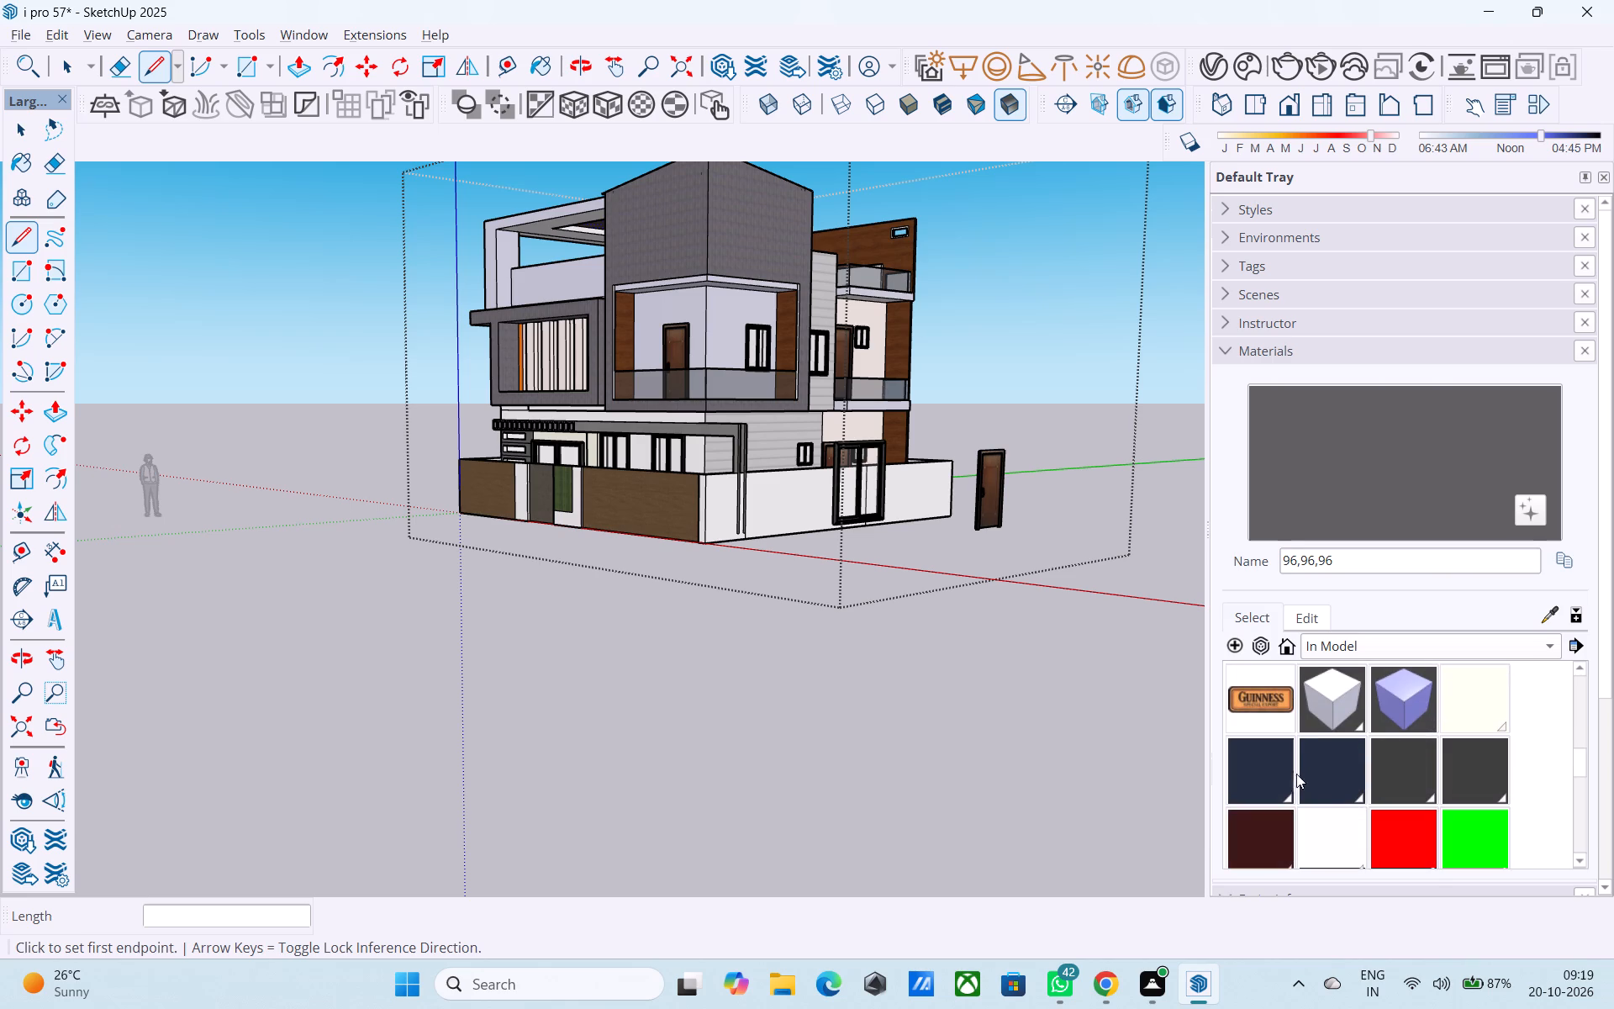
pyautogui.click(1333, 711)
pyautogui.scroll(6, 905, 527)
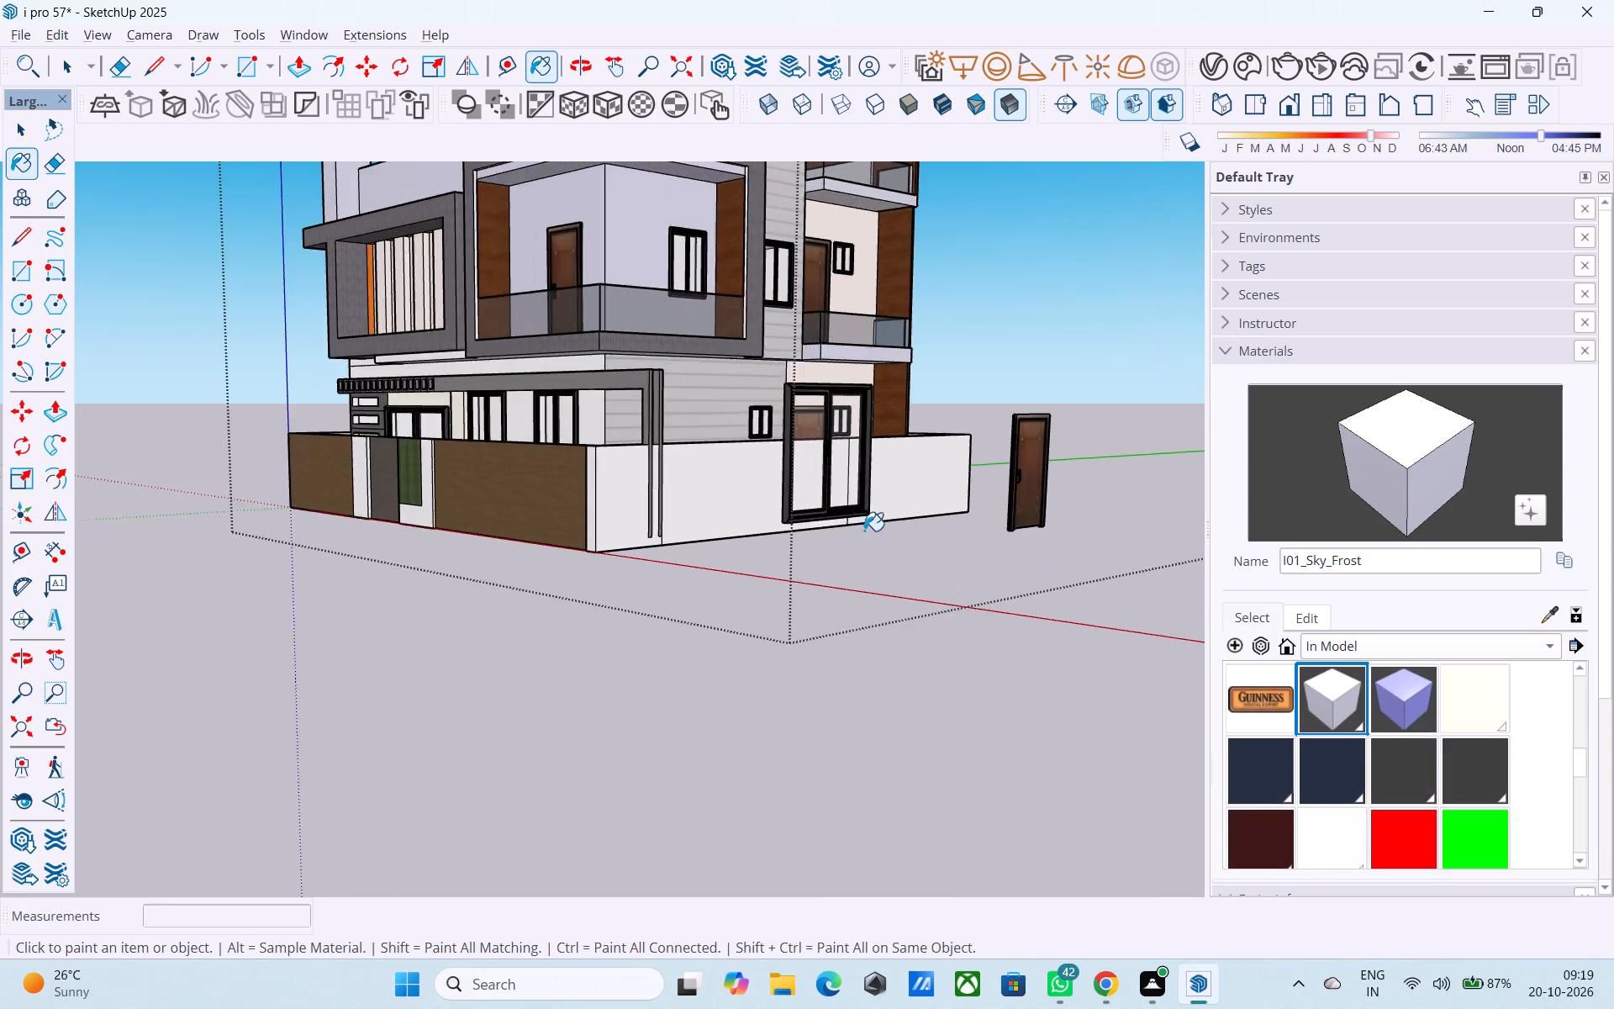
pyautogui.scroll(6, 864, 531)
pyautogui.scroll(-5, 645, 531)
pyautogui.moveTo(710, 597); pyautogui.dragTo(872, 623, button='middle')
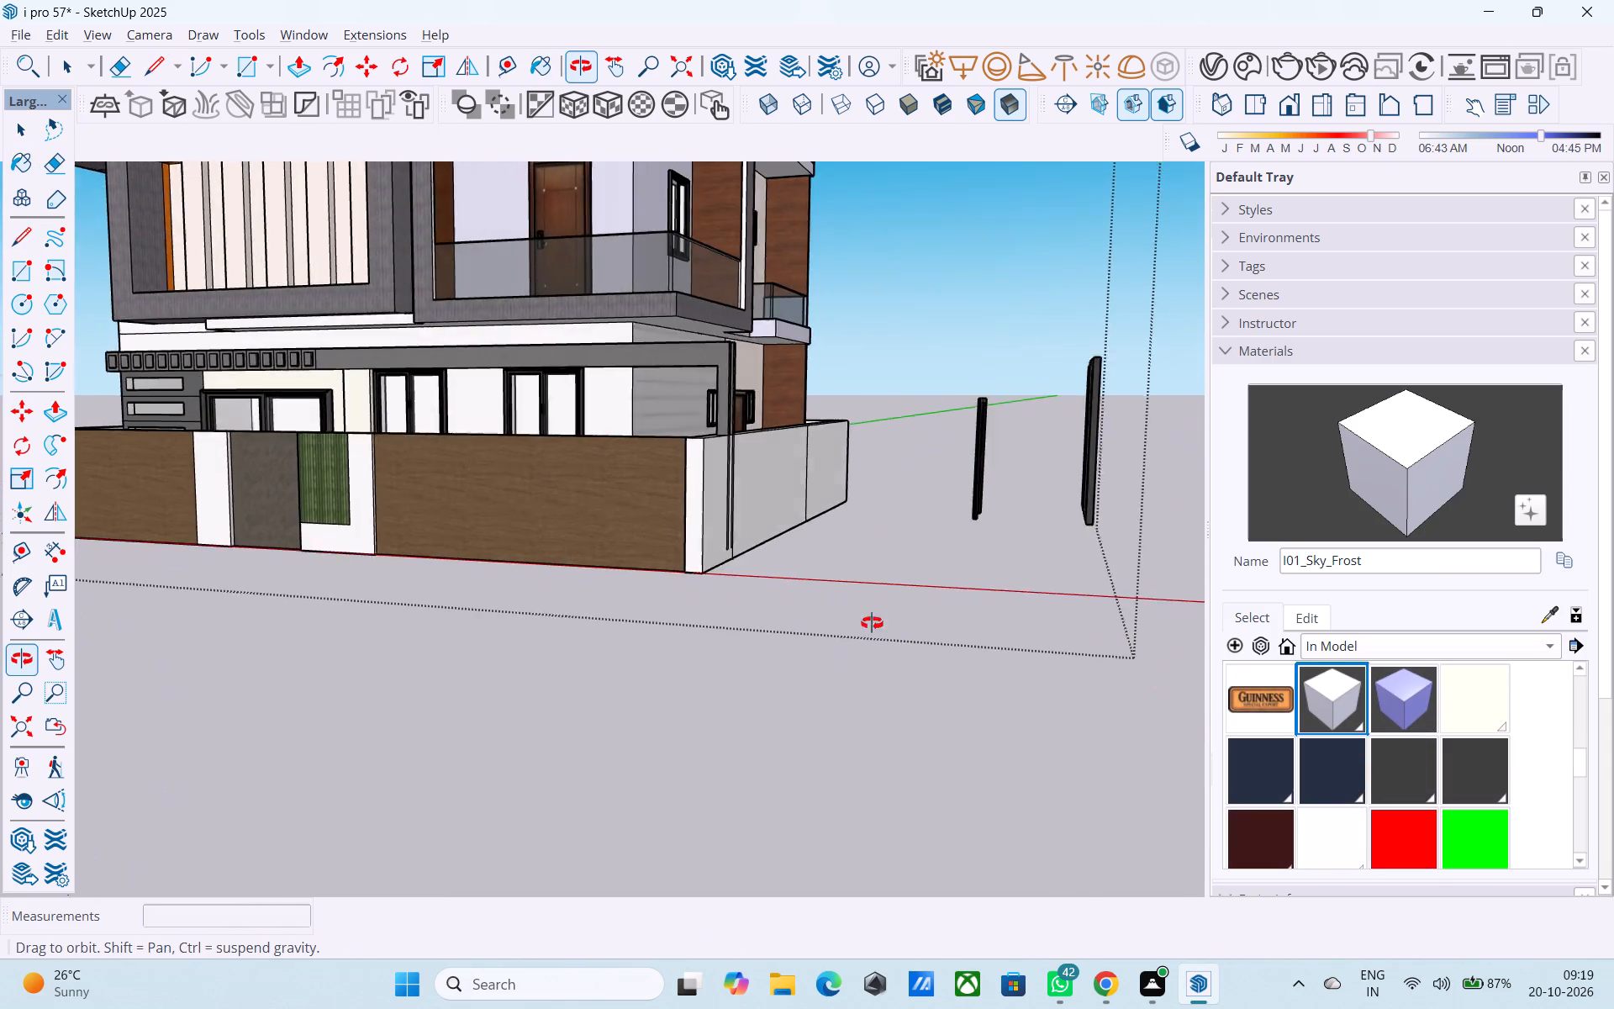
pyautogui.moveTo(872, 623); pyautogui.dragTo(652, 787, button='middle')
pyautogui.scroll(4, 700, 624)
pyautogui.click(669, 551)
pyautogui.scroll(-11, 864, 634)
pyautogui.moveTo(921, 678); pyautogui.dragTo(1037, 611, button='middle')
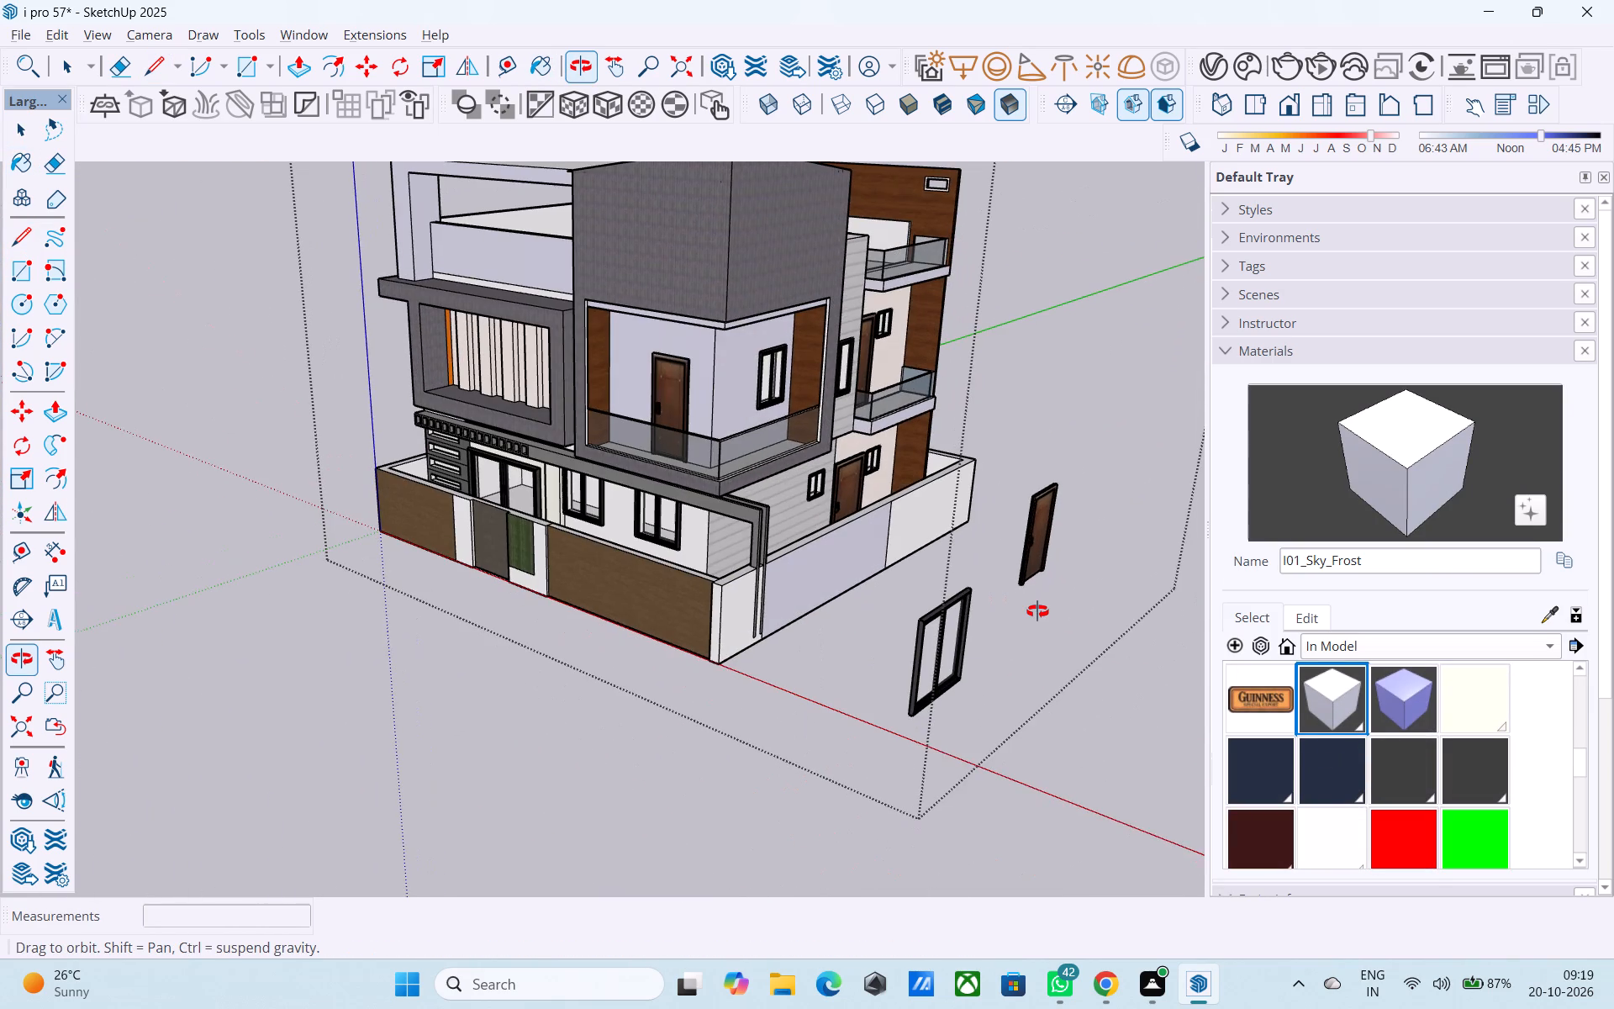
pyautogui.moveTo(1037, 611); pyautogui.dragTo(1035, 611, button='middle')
# Paint the side compound wall panel between the dividing lines with Plaster_04_1K from the Plaster collection.
pyautogui.click(1312, 639)
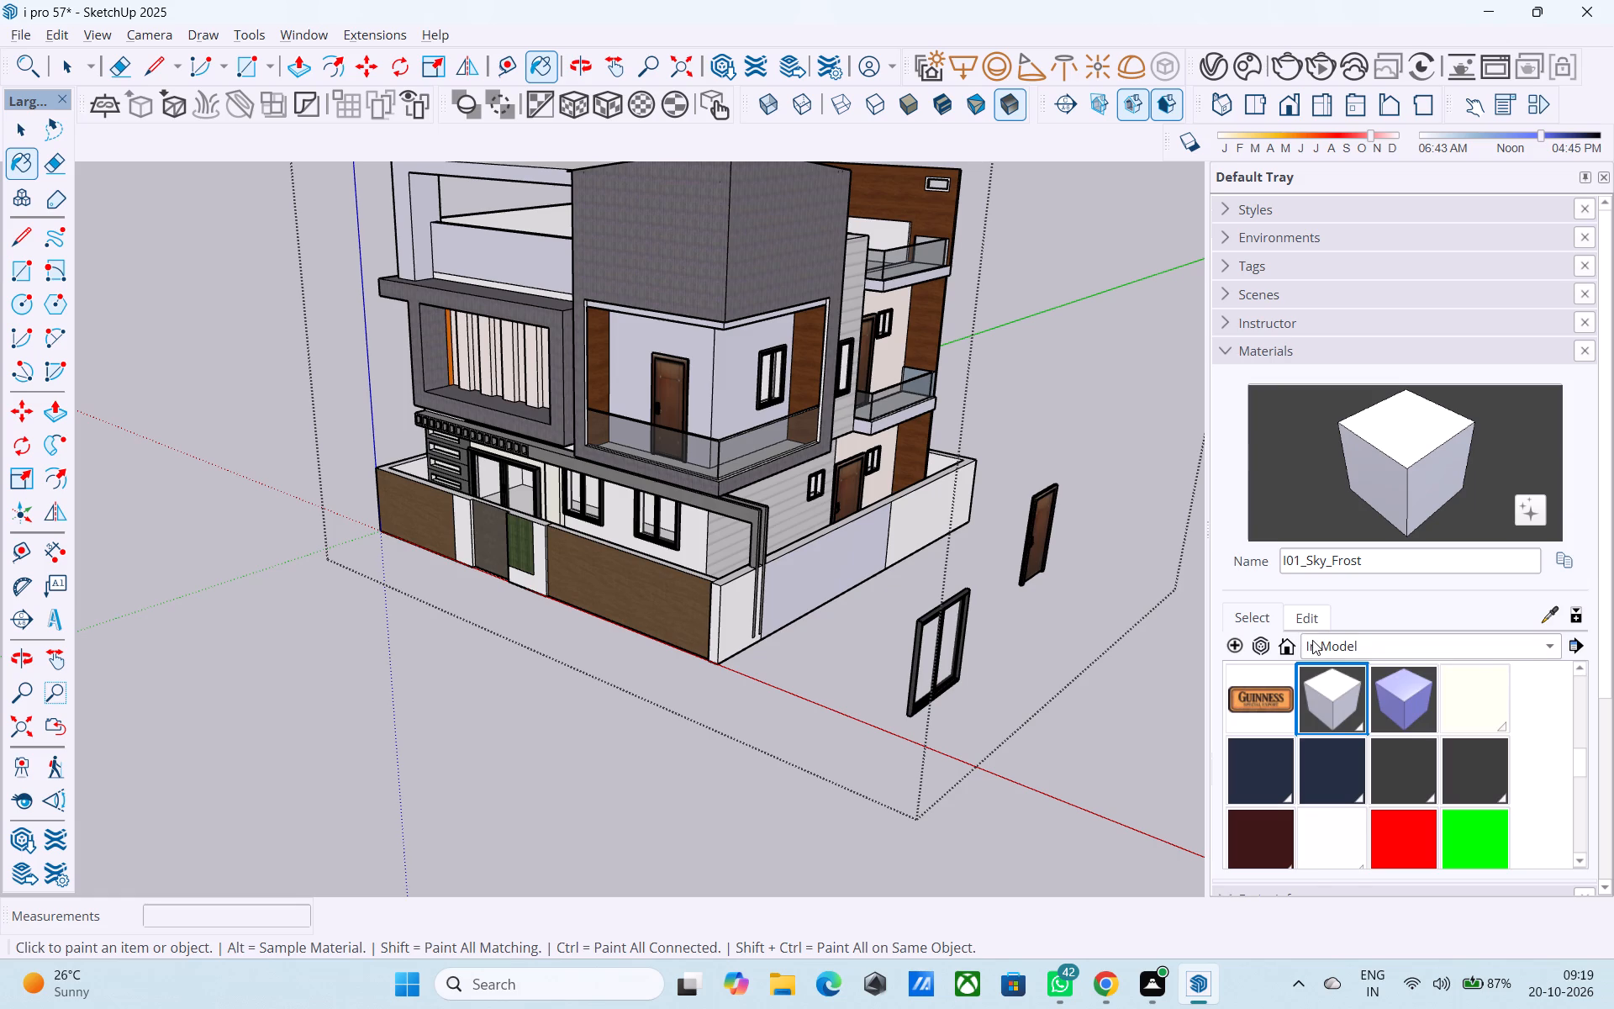
pyautogui.moveTo(1358, 787); pyautogui.dragTo(1358, 786)
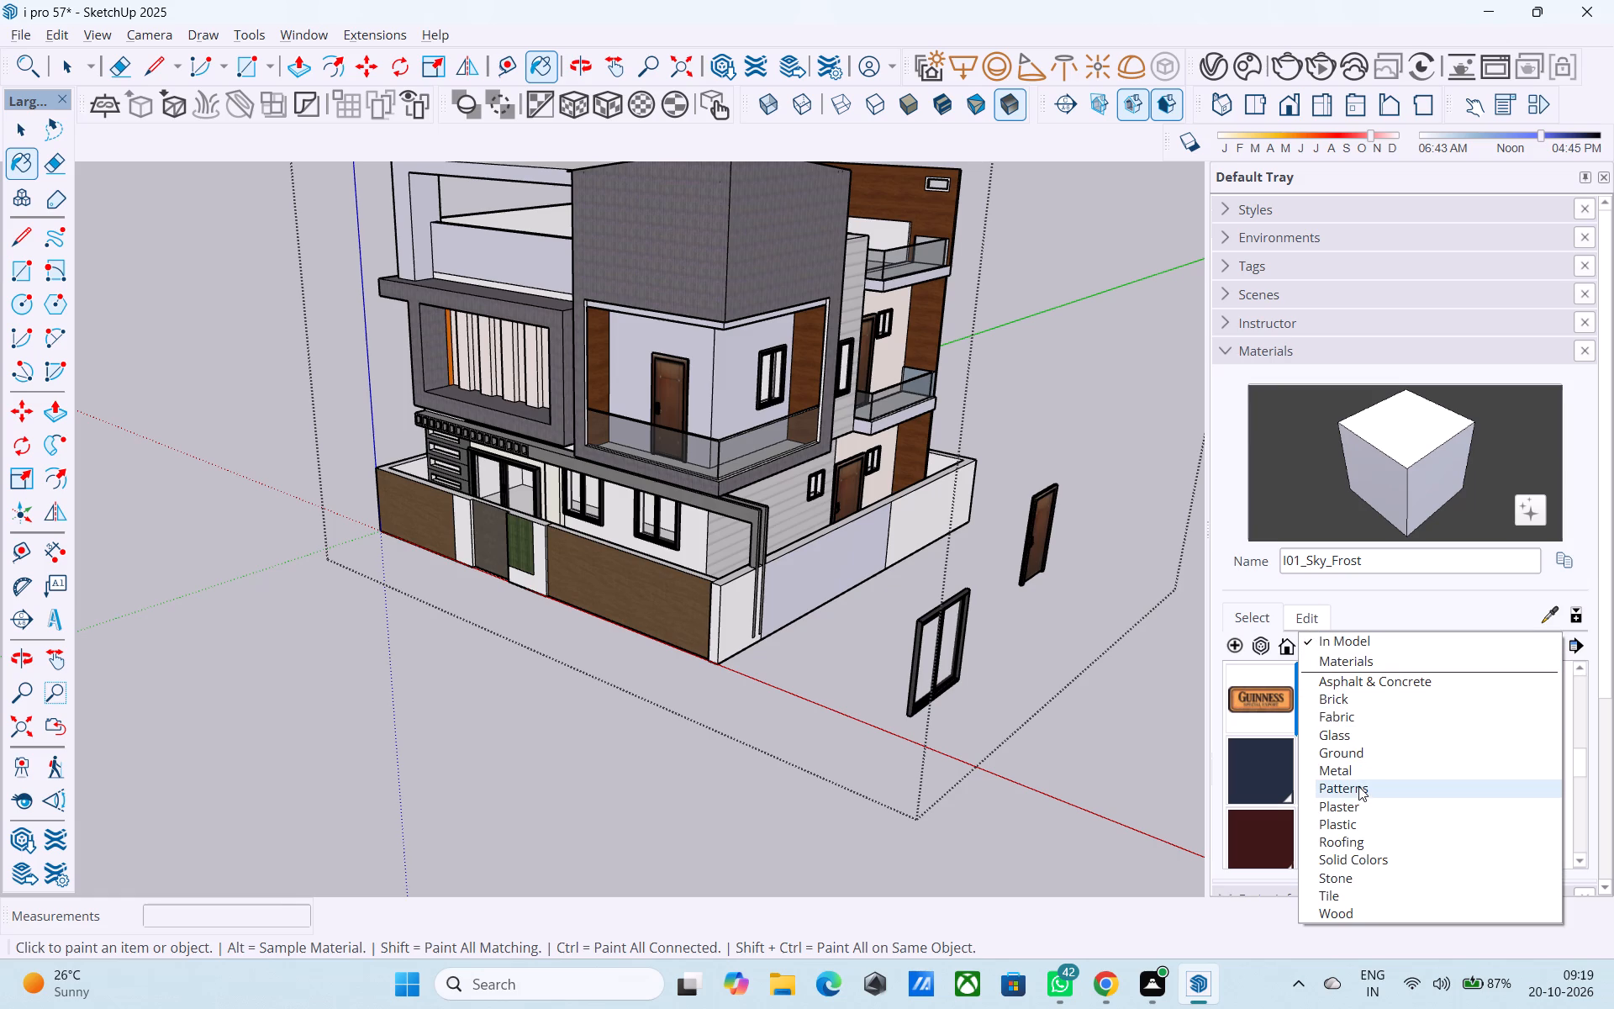
pyautogui.moveTo(1358, 786); pyautogui.dragTo(1358, 800)
pyautogui.click(1378, 695)
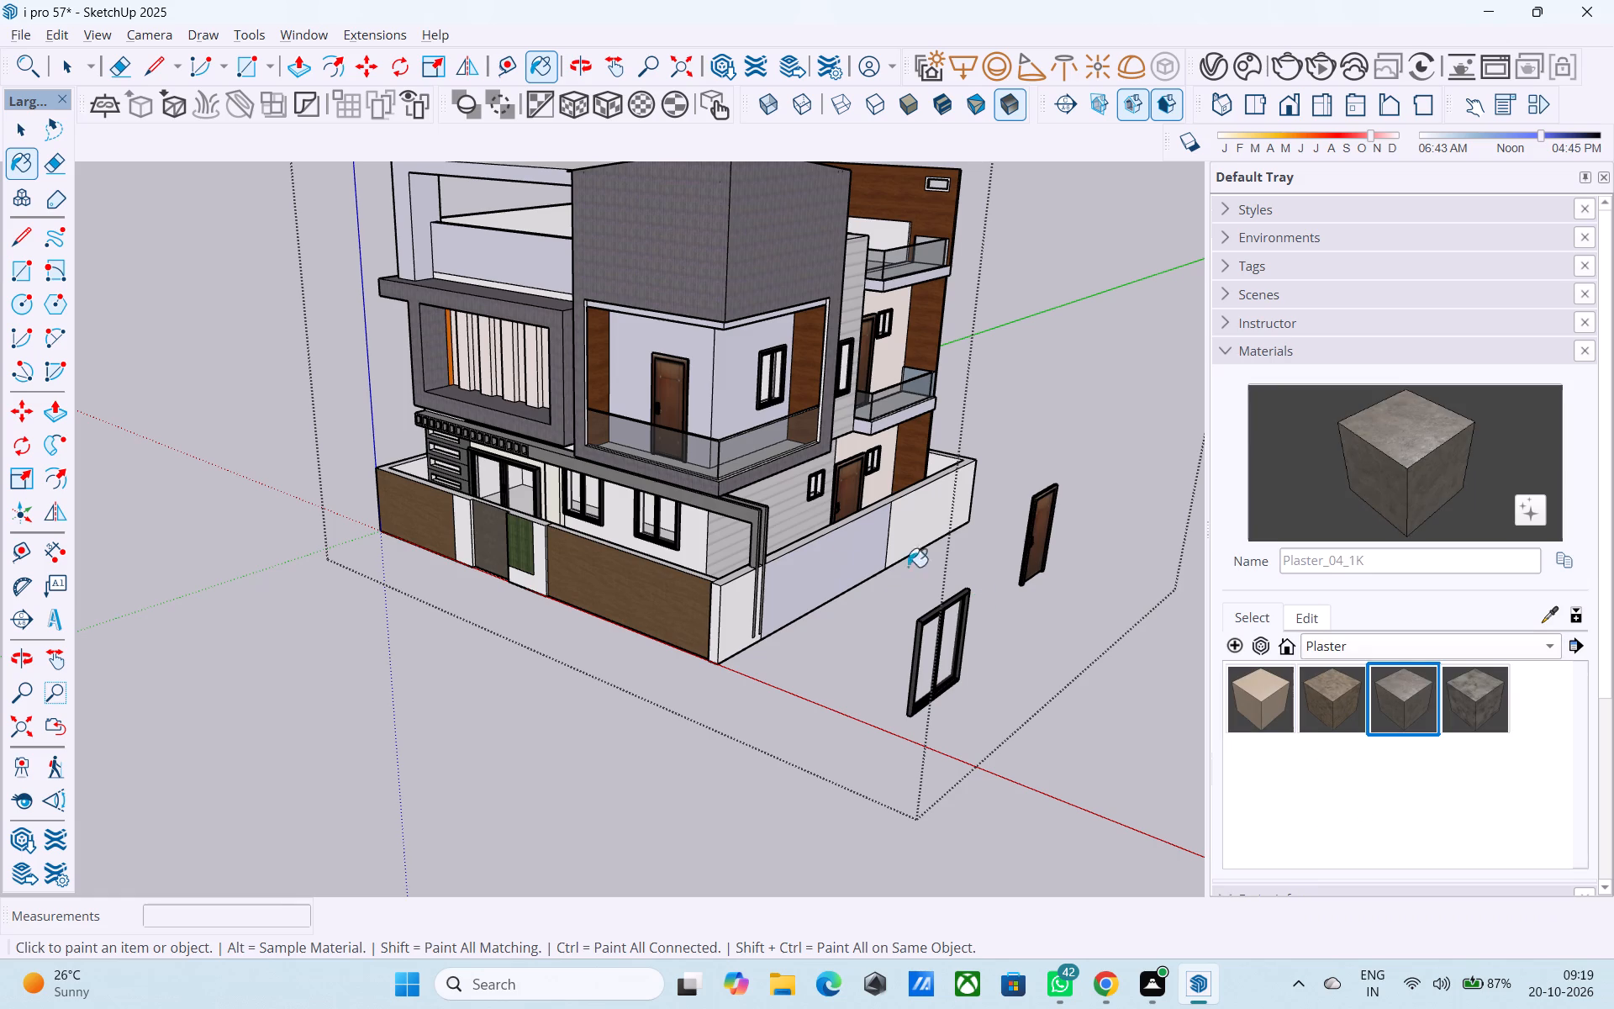
pyautogui.scroll(7, 825, 540)
pyautogui.click(780, 579)
pyautogui.scroll(1, 947, 600)
pyautogui.moveTo(1012, 526); pyautogui.dragTo(1020, 511, button='middle')
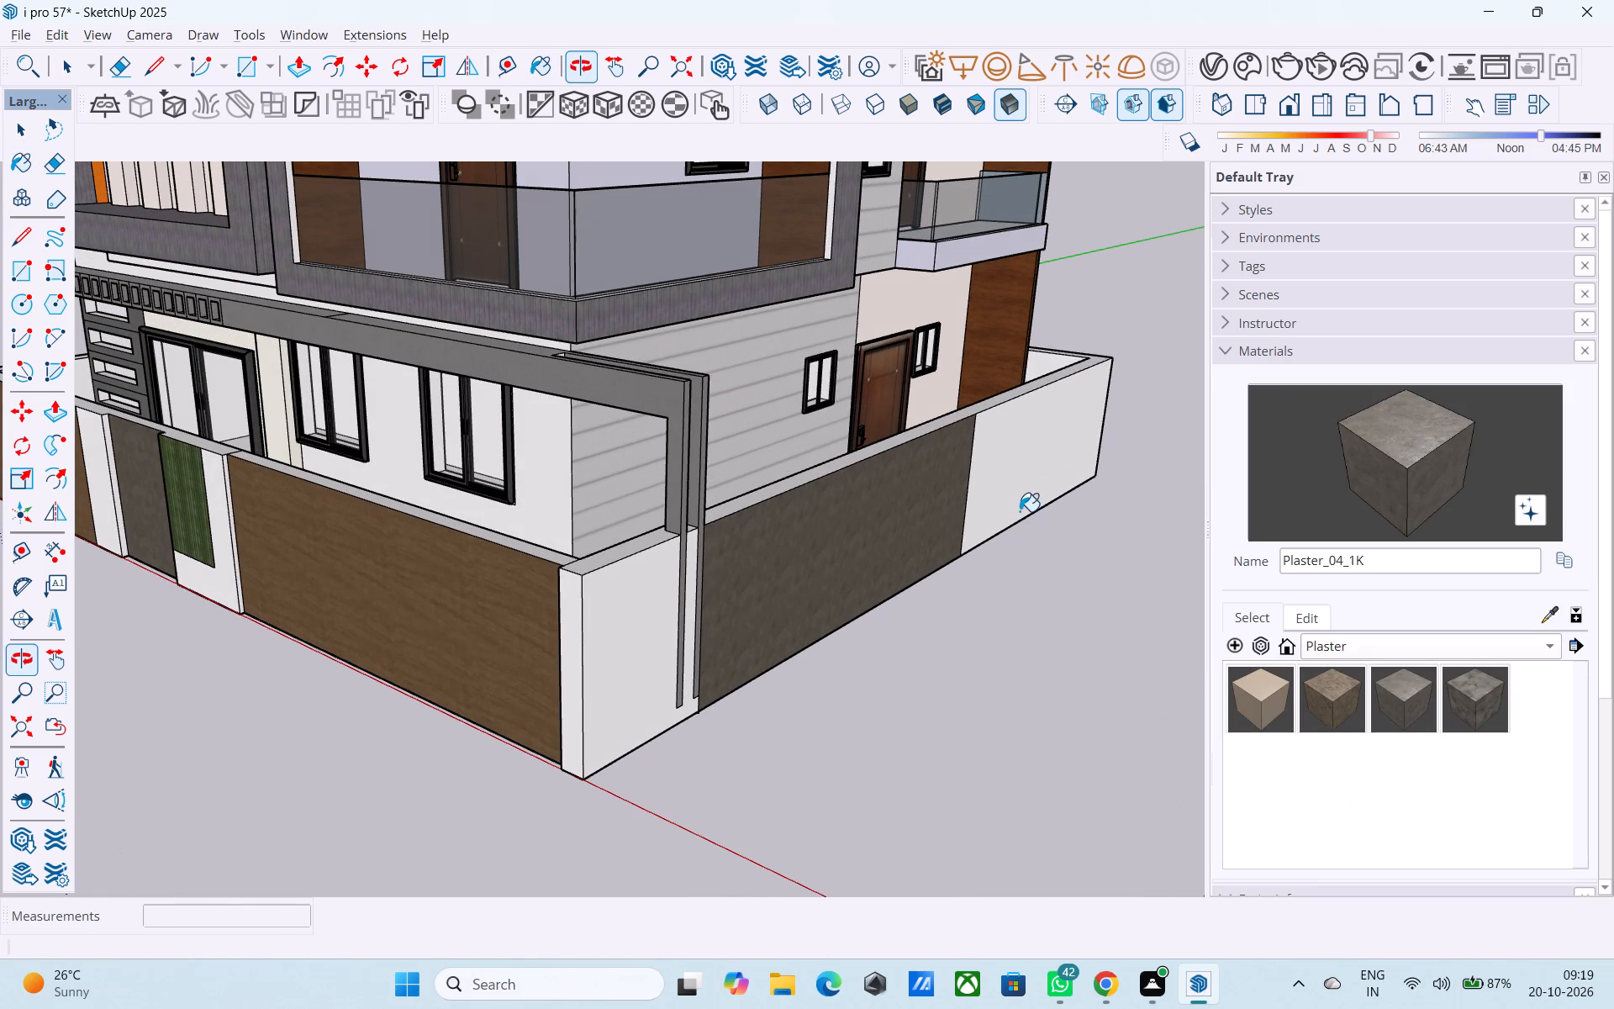
# Shift the Plaster_04_1K material's color to a purplish grey.
pyautogui.click(1294, 607)
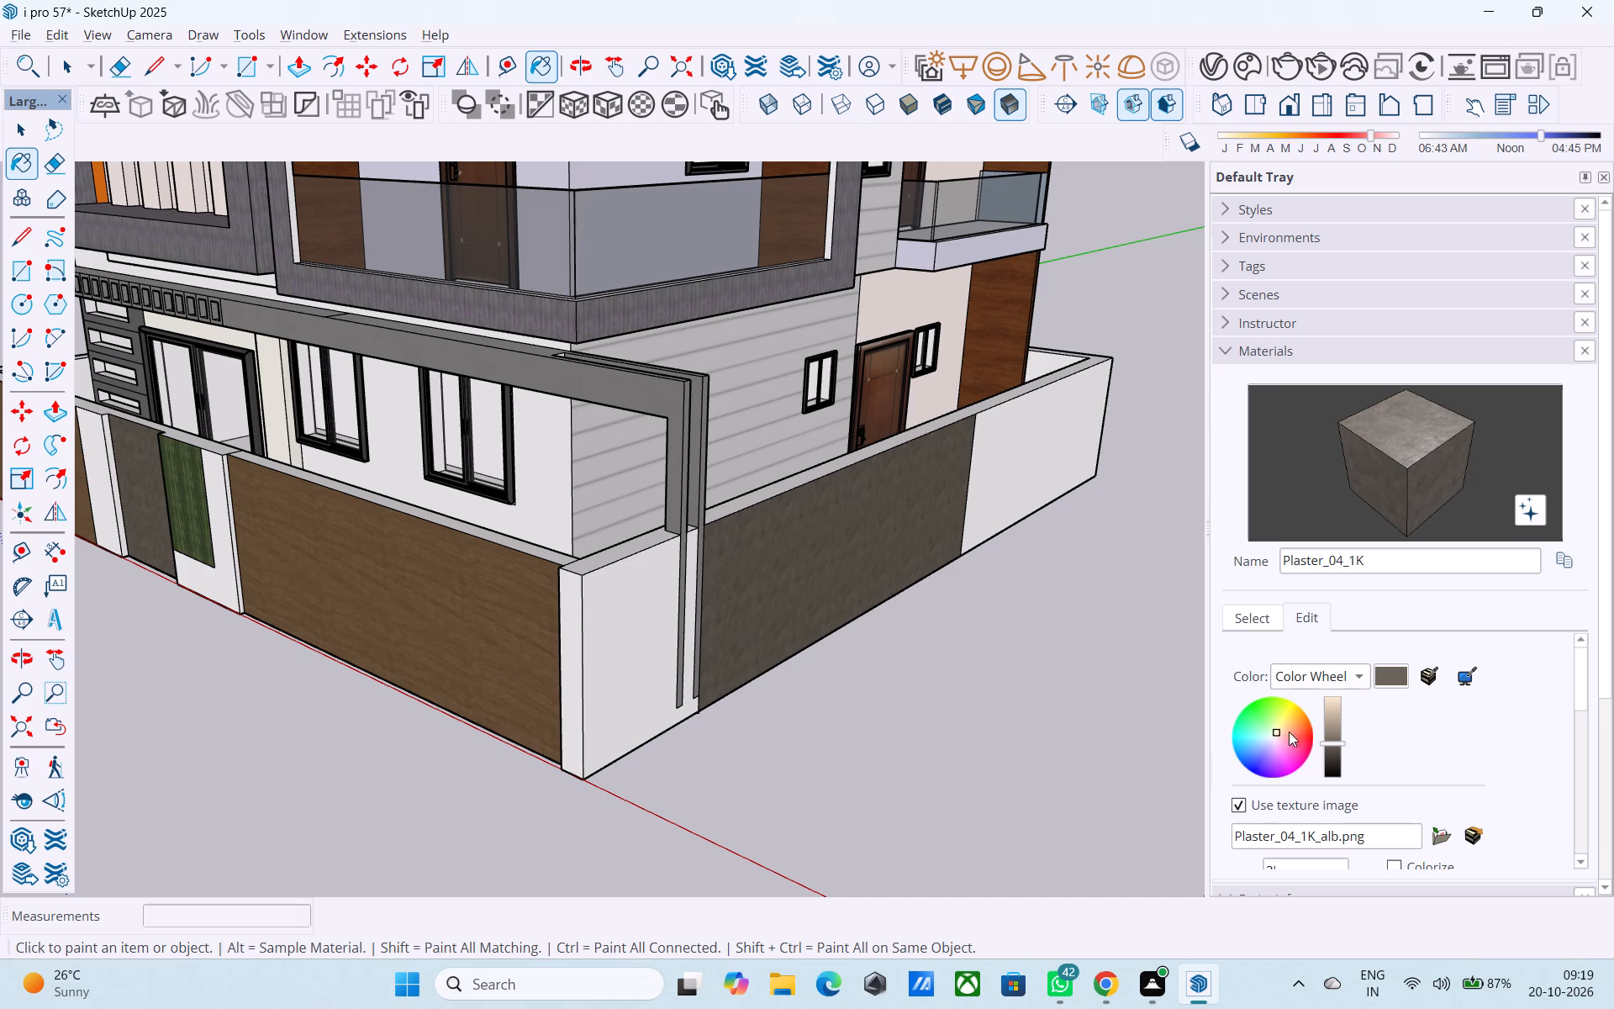
pyautogui.click(1274, 737)
# Erase the loose door and the loose sliding window standing outside the side compound wall.
pyautogui.moveTo(1096, 700); pyautogui.dragTo(1038, 600, button='middle')
pyautogui.scroll(-3, 1027, 599)
pyautogui.scroll(1, 1027, 599)
pyautogui.scroll(-6, 1027, 599)
pyautogui.moveTo(979, 674); pyautogui.dragTo(943, 683, button='middle')
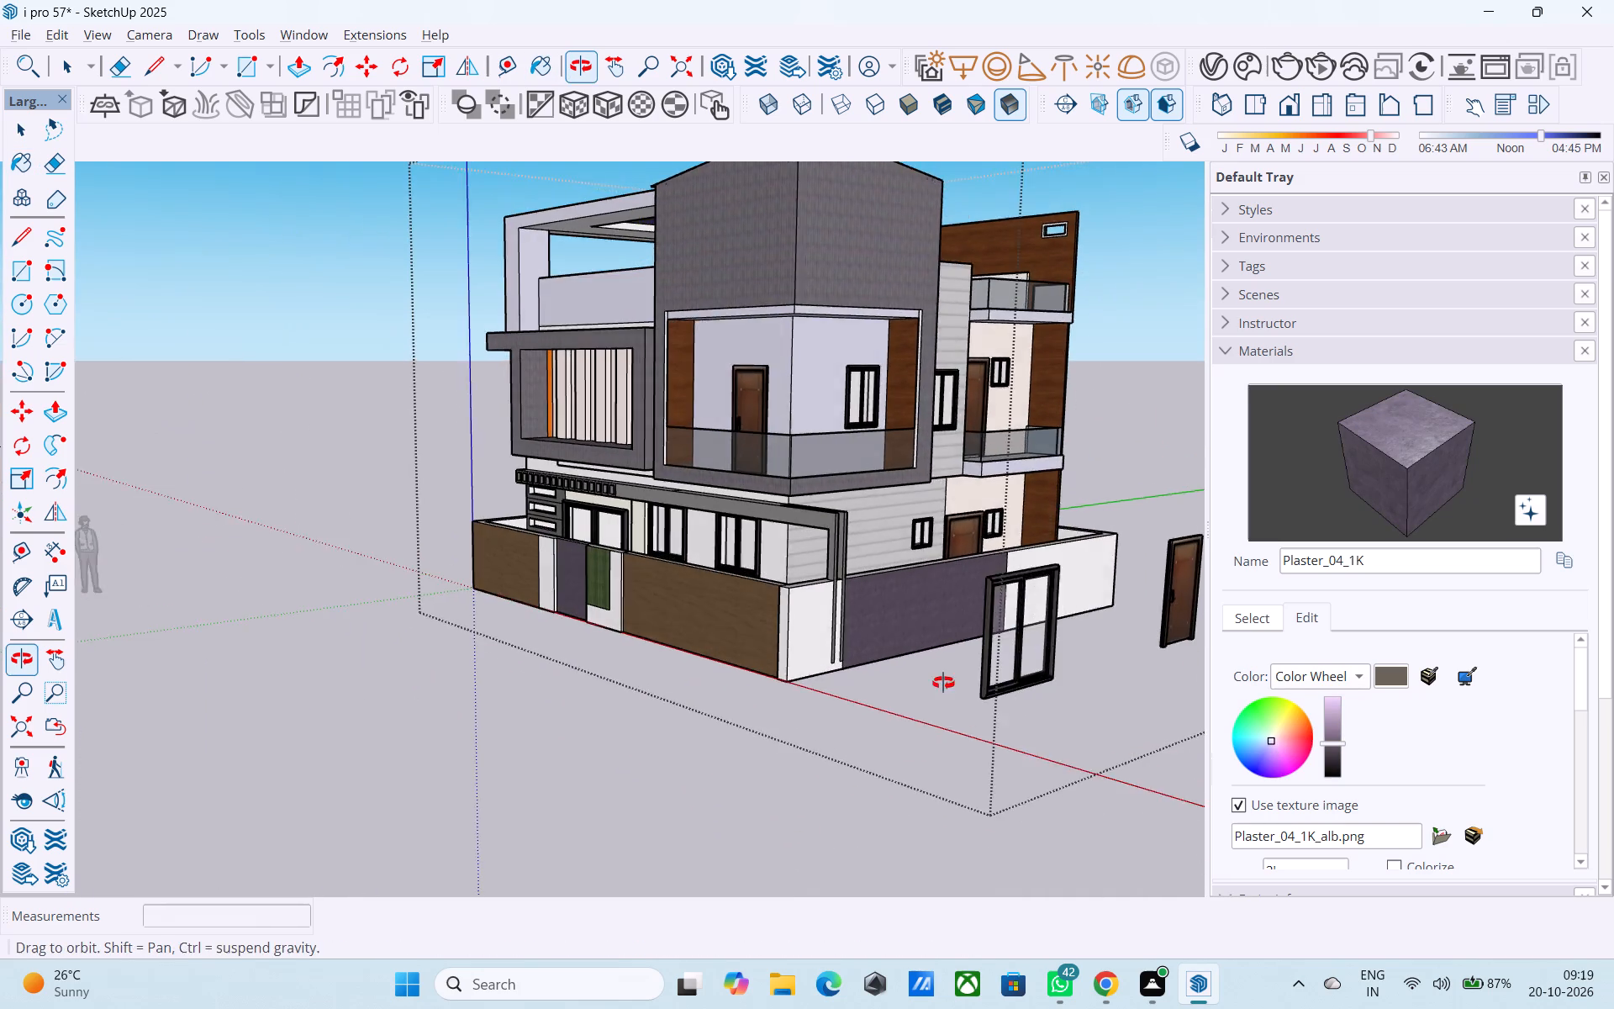
pyautogui.moveTo(943, 683); pyautogui.dragTo(1008, 689, button='middle')
pyautogui.scroll(-6, 669, 607)
pyautogui.moveTo(785, 631); pyautogui.dragTo(947, 681, button='middle')
pyautogui.scroll(6, 950, 674)
pyautogui.press('e')
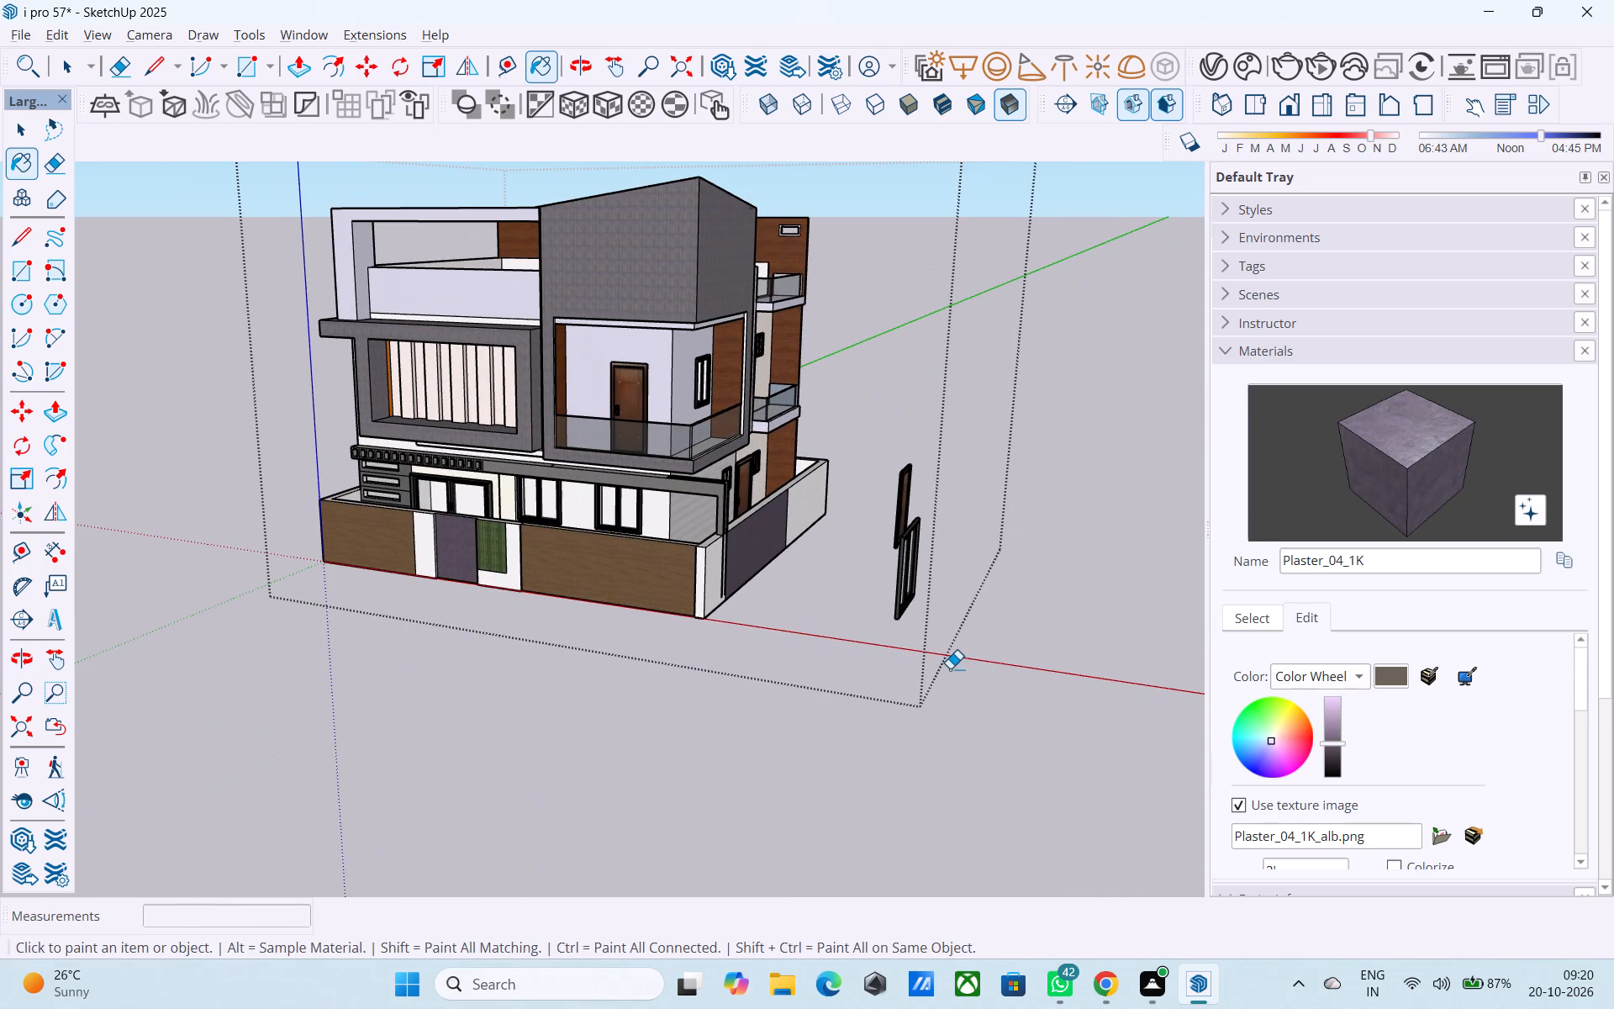
pyautogui.moveTo(948, 664); pyautogui.dragTo(902, 541)
pyautogui.click(910, 520)
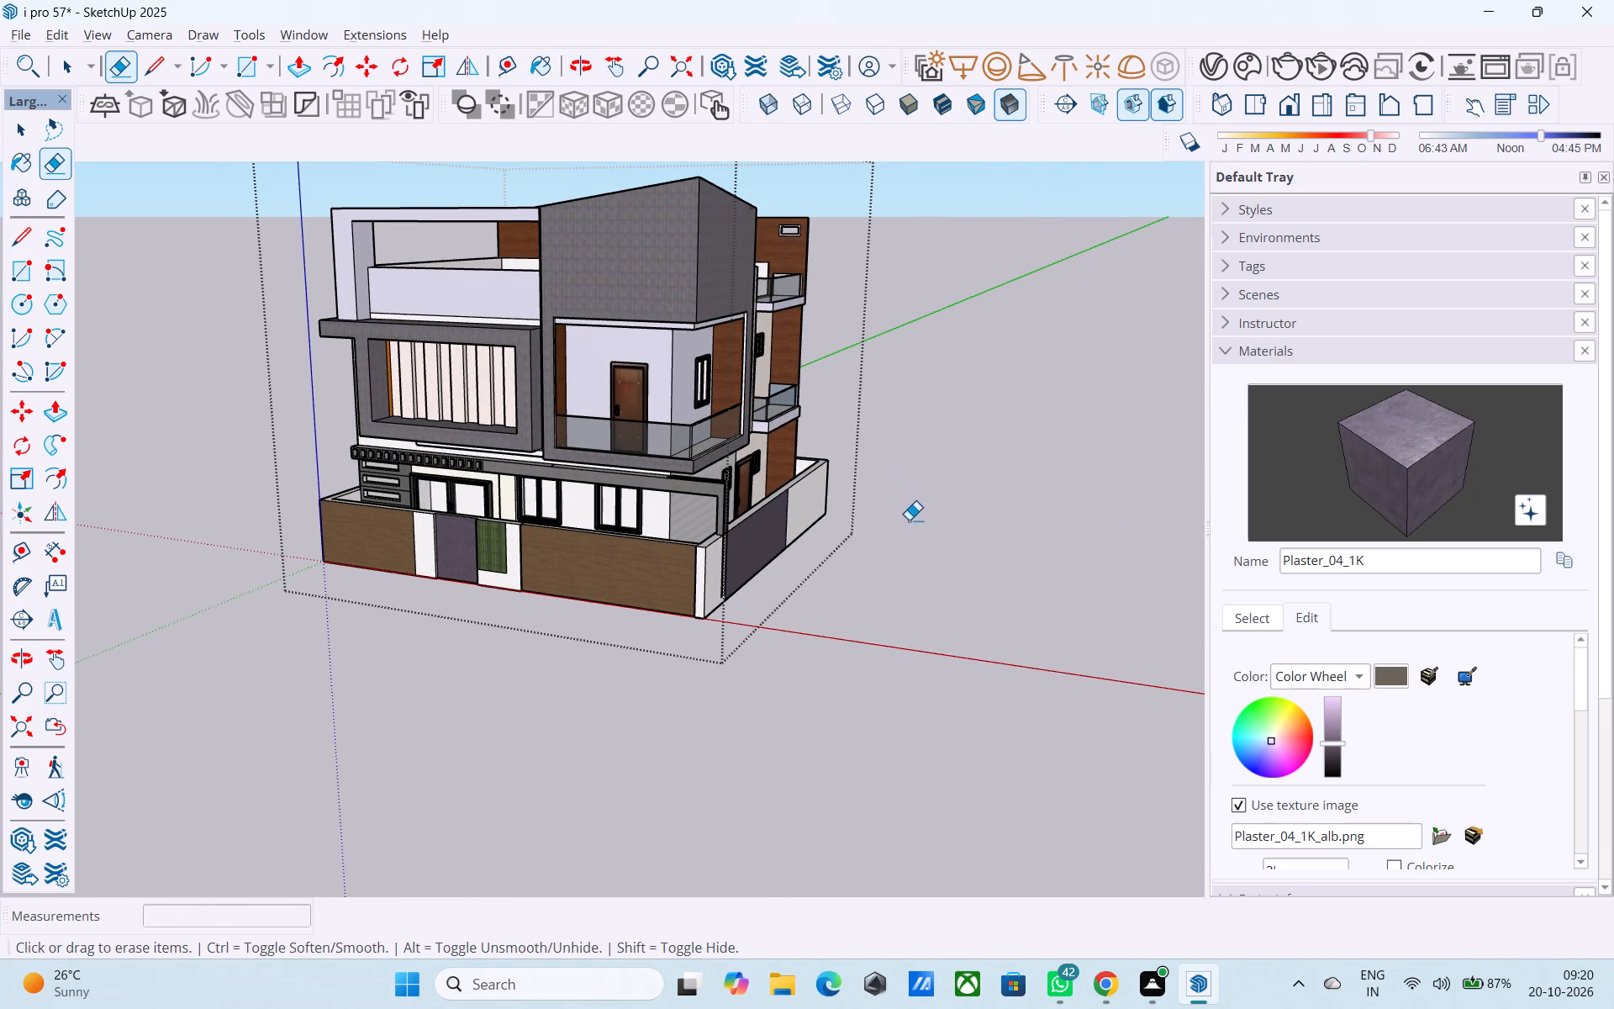
pyautogui.moveTo(909, 519); pyautogui.dragTo(876, 538, button='middle')
pyautogui.scroll(-3, 882, 537)
pyautogui.press('space')
# Examine the whole house from the front corner at high and low angles to check the exterior colors.
pyautogui.moveTo(882, 537); pyautogui.dragTo(694, 589, button='middle')
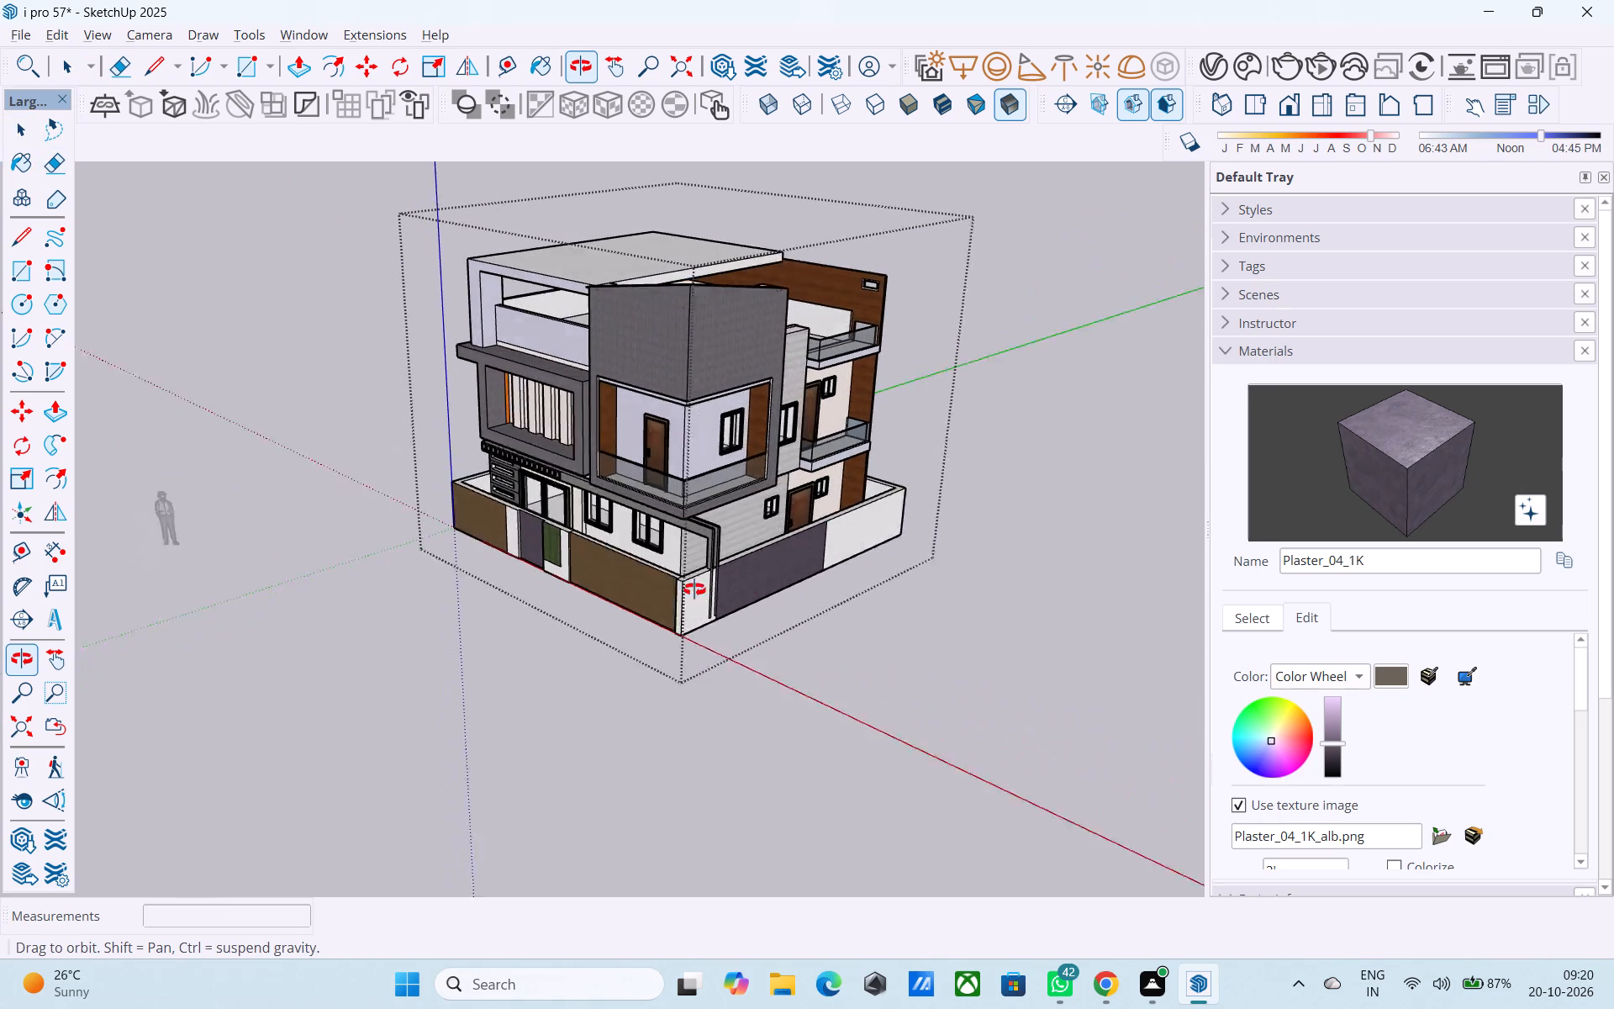
pyautogui.moveTo(694, 589); pyautogui.dragTo(678, 592, button='middle')
pyautogui.scroll(4, 811, 579)
pyautogui.scroll(-9, 872, 554)
pyautogui.moveTo(894, 581); pyautogui.dragTo(842, 560, button='middle')
pyautogui.moveTo(850, 535); pyautogui.dragTo(969, 404, button='middle')
pyautogui.scroll(2, 968, 395)
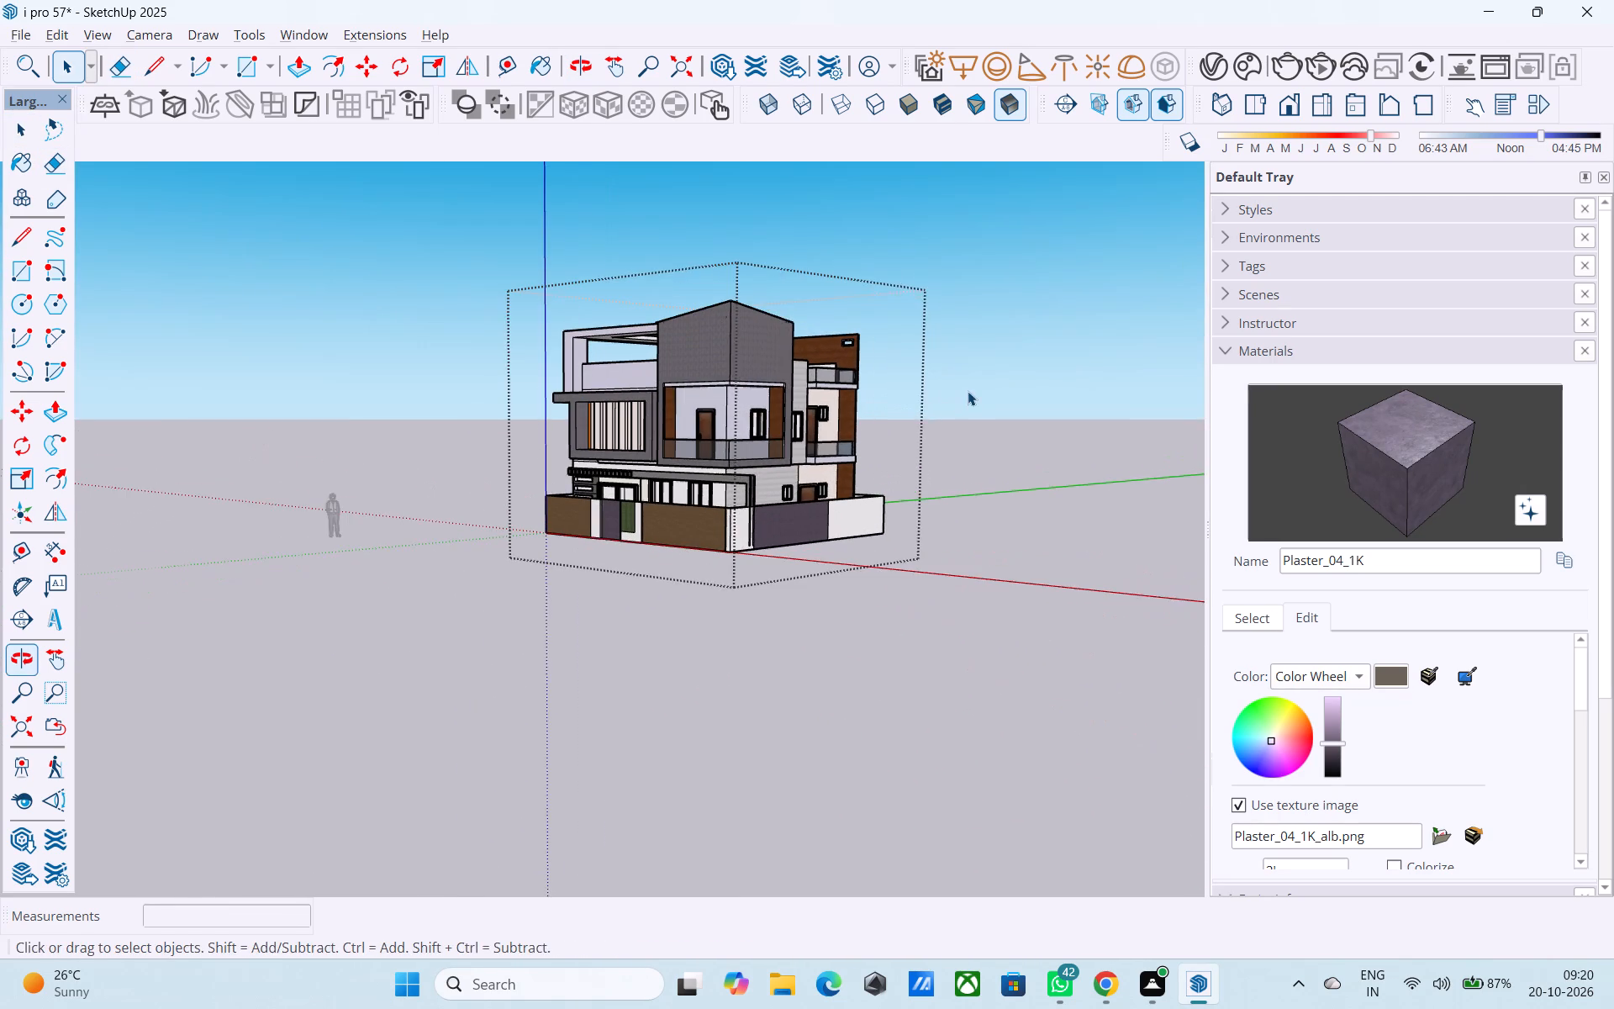
pyautogui.click(968, 389)
pyautogui.moveTo(729, 330); pyautogui.dragTo(724, 504, button='middle')
pyautogui.scroll(-4, 619, 604)
pyautogui.moveTo(596, 644); pyautogui.dragTo(625, 468, button='middle')
pyautogui.scroll(3, 636, 384)
pyautogui.scroll(-1, 636, 378)
pyautogui.scroll(1, 636, 378)
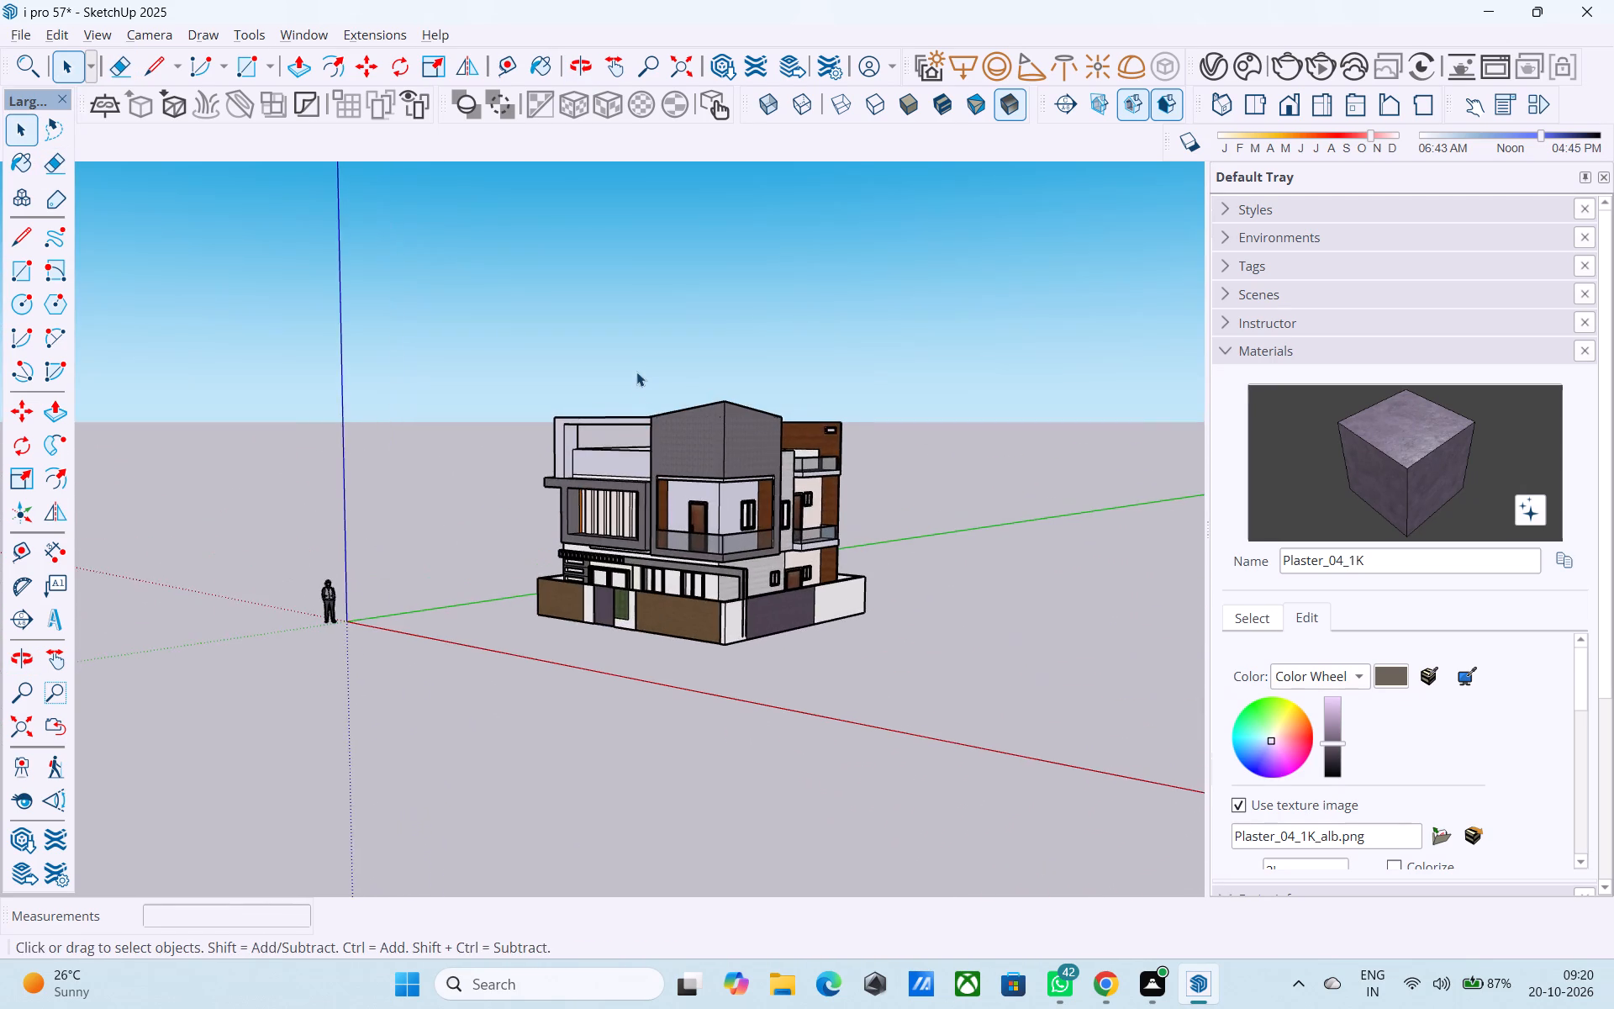
pyautogui.moveTo(646, 376); pyautogui.dragTo(689, 395, button='middle')
# Save the model, purging its unused items.
pyautogui.hotkey('ctrl', 's')
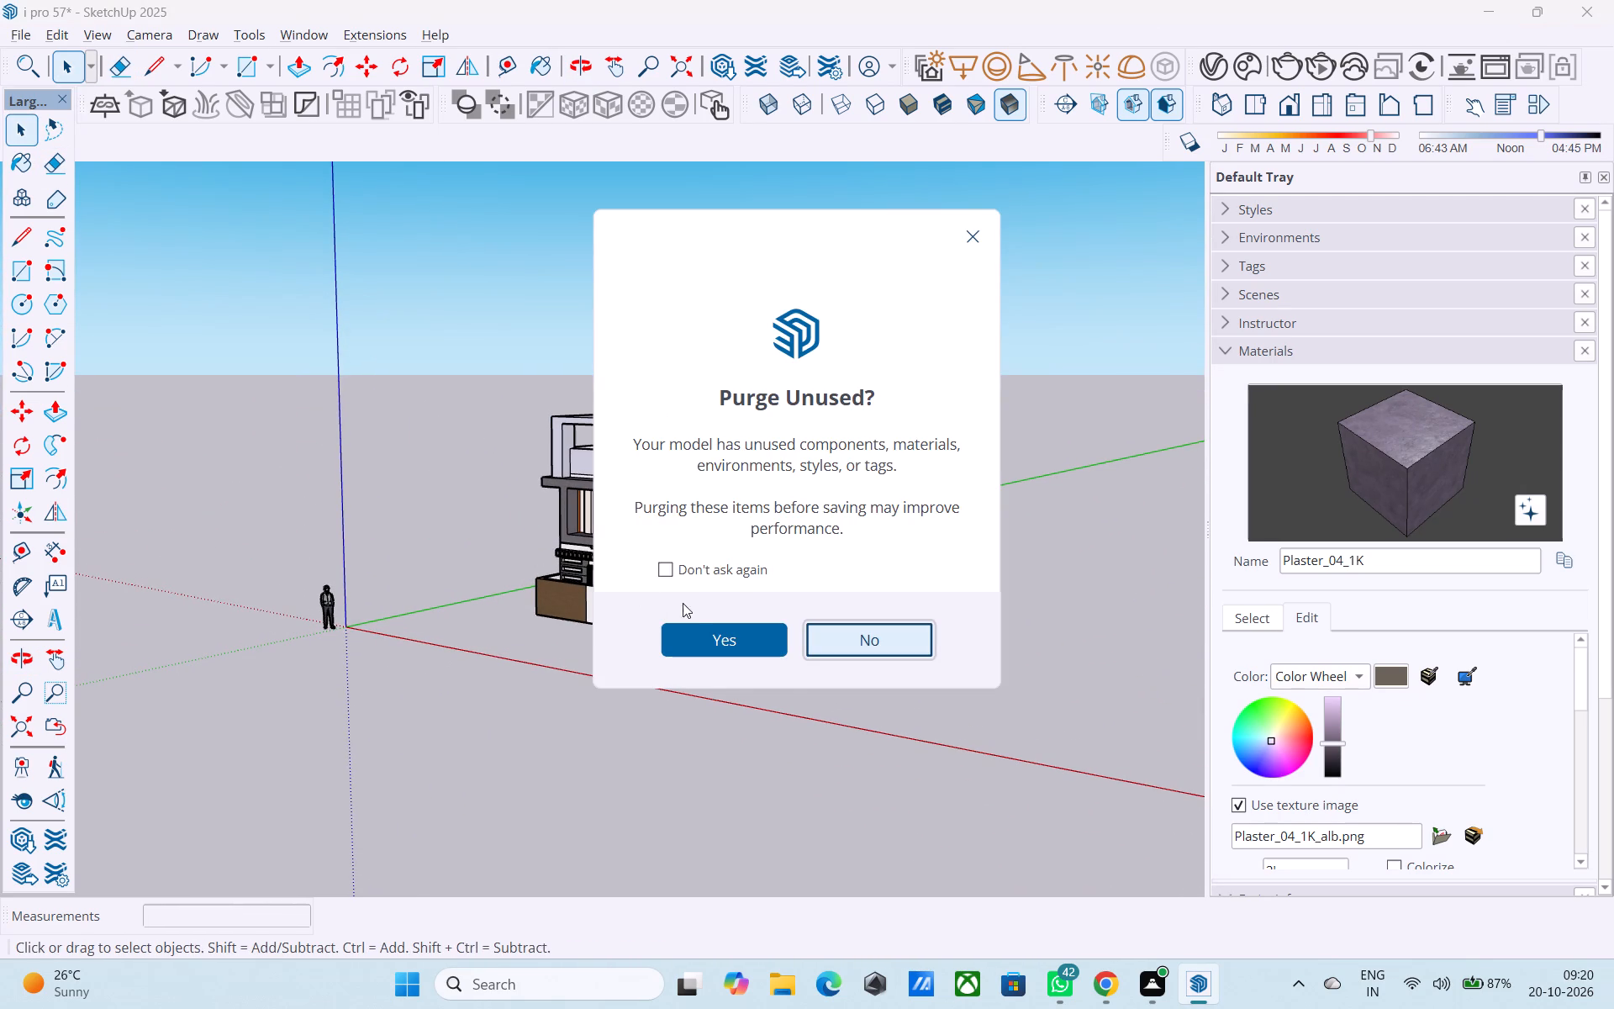
pyautogui.click(695, 633)
# Examine the house from the front corner at ground-level and raised angles to review the exterior appearance.
pyautogui.moveTo(729, 602); pyautogui.dragTo(678, 588, button='middle')
pyautogui.scroll(3, 725, 515)
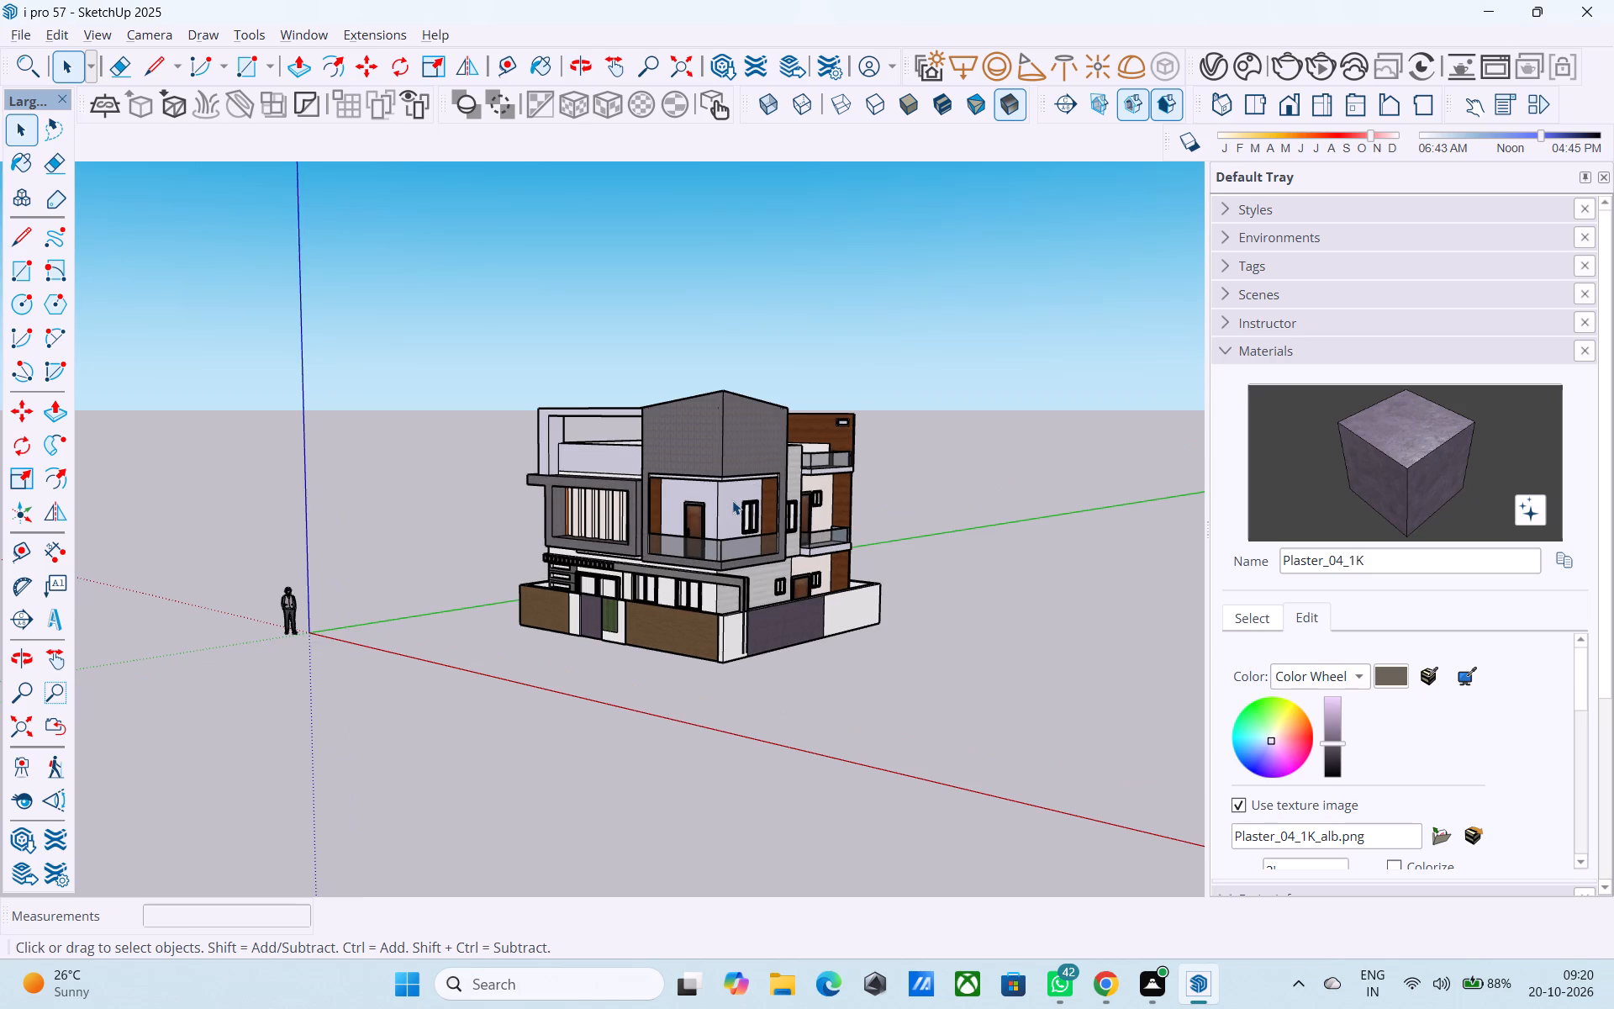
pyautogui.moveTo(757, 464); pyautogui.dragTo(634, 436, button='middle')
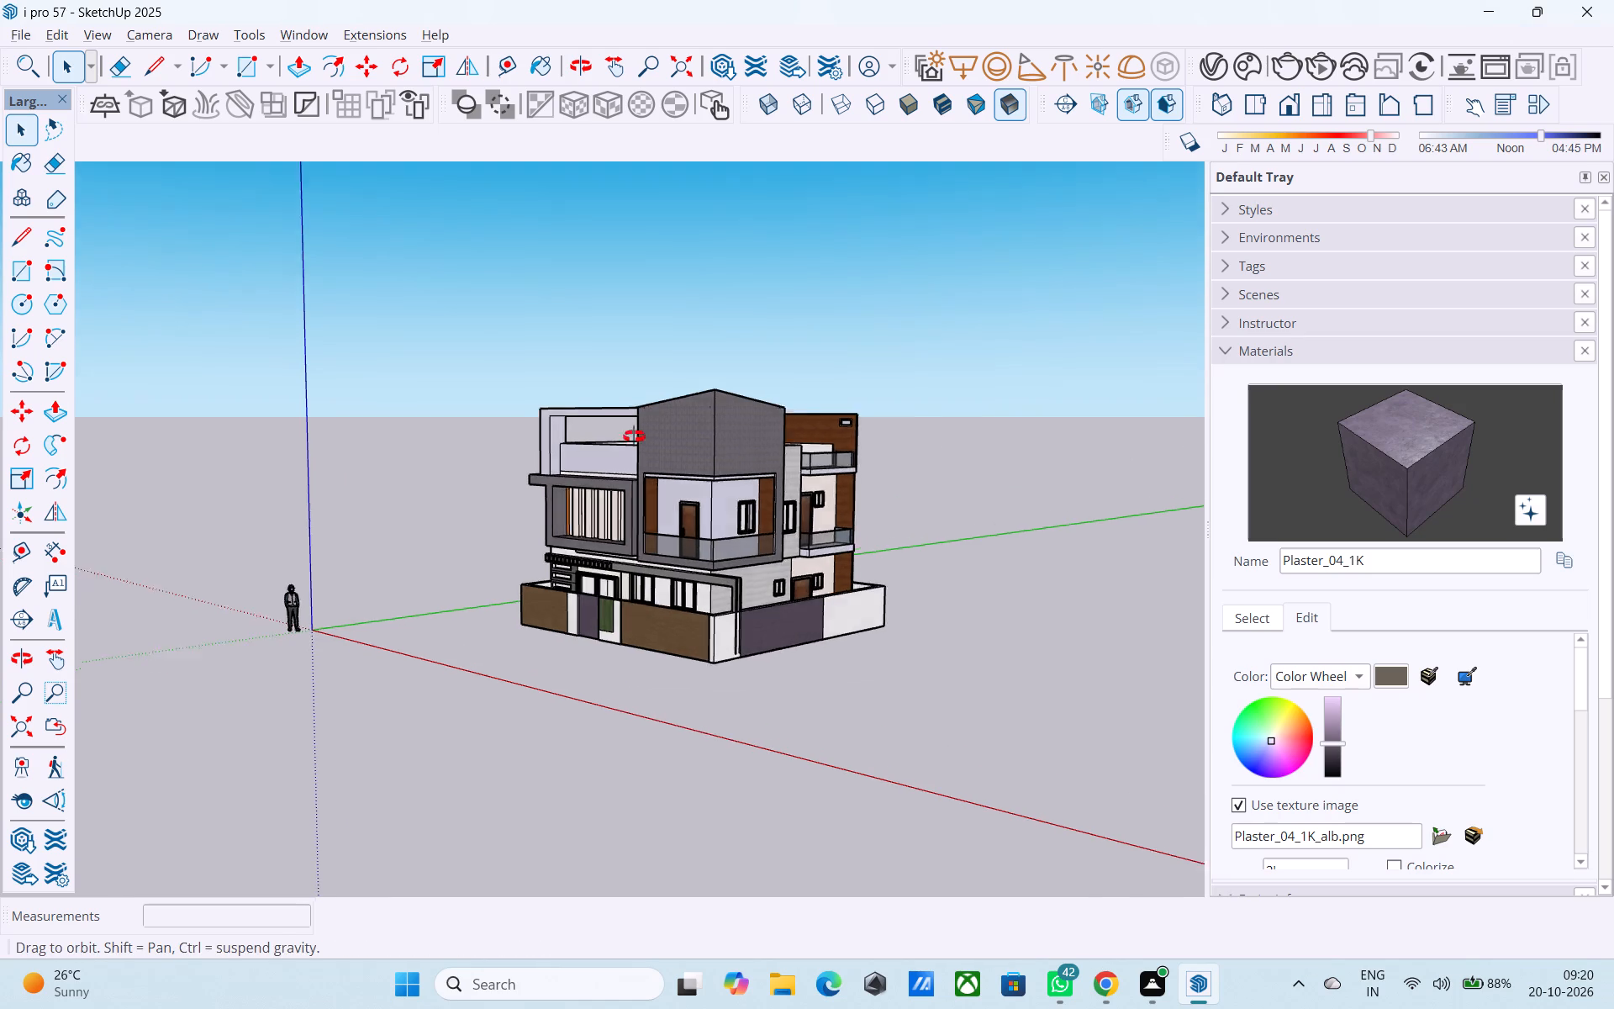
pyautogui.moveTo(634, 436); pyautogui.dragTo(622, 436, button='middle')
pyautogui.scroll(5, 751, 501)
pyautogui.moveTo(771, 483); pyautogui.dragTo(841, 431, button='middle')
pyautogui.scroll(2, 794, 485)
pyautogui.moveTo(673, 517); pyautogui.dragTo(667, 502, button='middle')
pyautogui.scroll(-1, 667, 502)
pyautogui.moveTo(662, 499); pyautogui.dragTo(709, 500, button='middle')
pyautogui.scroll(-2, 440, 484)
pyautogui.moveTo(439, 484); pyautogui.dragTo(443, 494, button='middle')
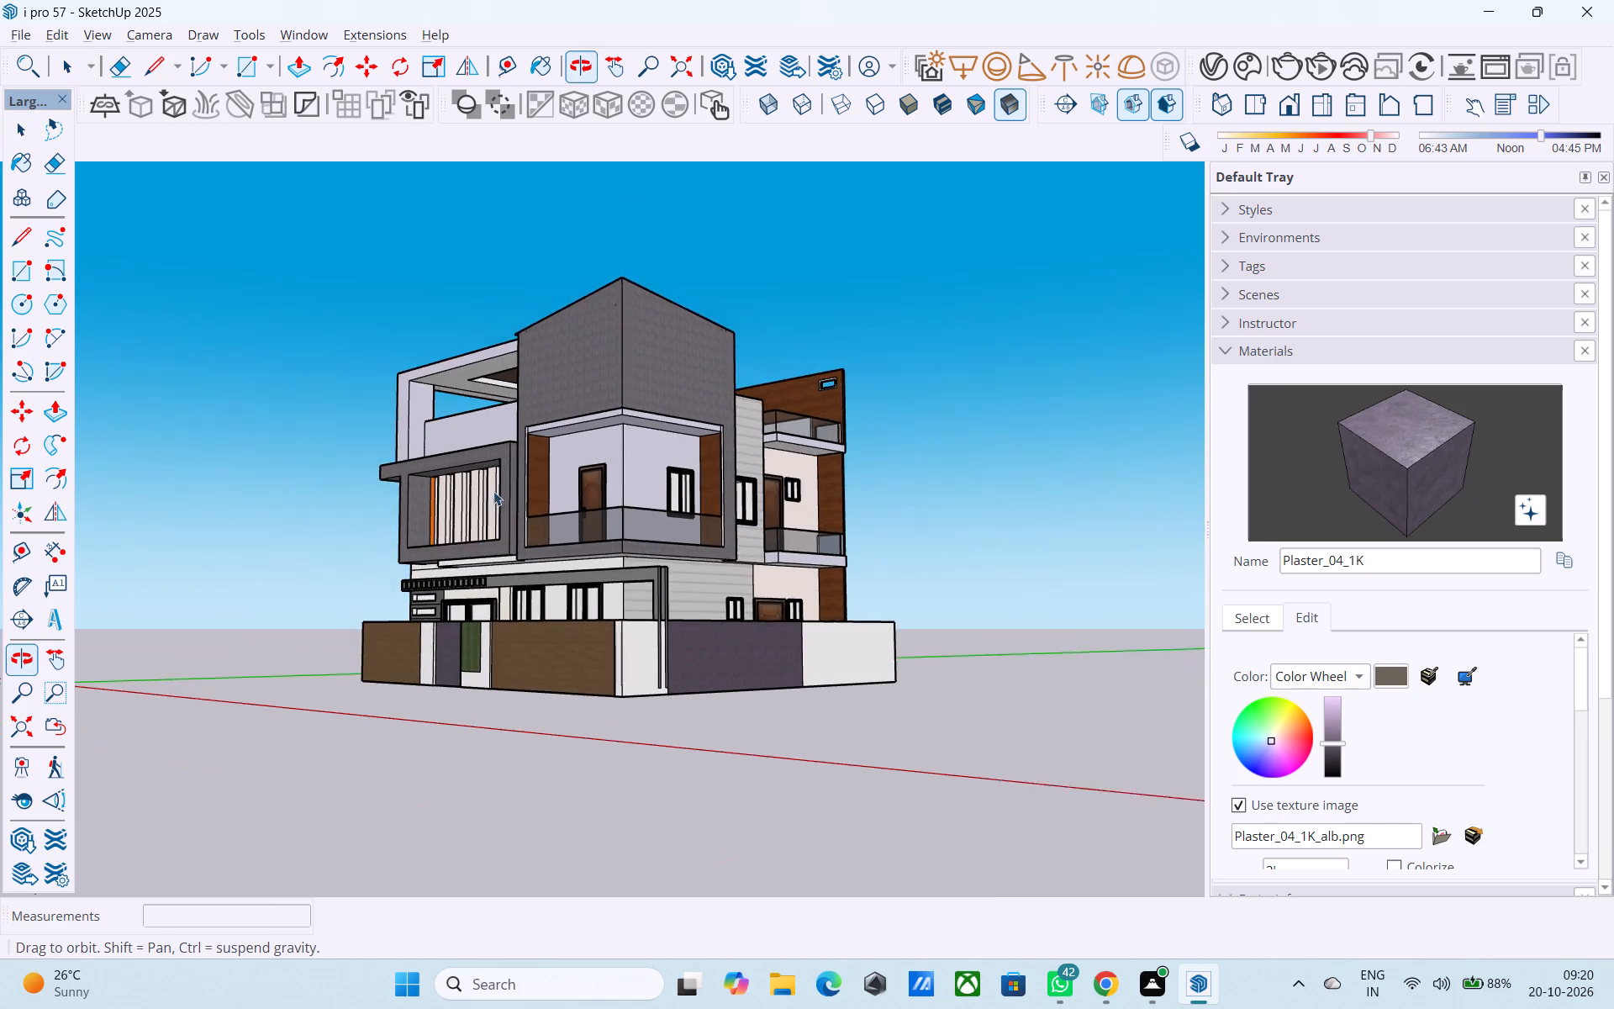
pyautogui.moveTo(694, 436); pyautogui.dragTo(715, 474, button='middle')
pyautogui.moveTo(709, 466); pyautogui.dragTo(689, 414, button='middle')
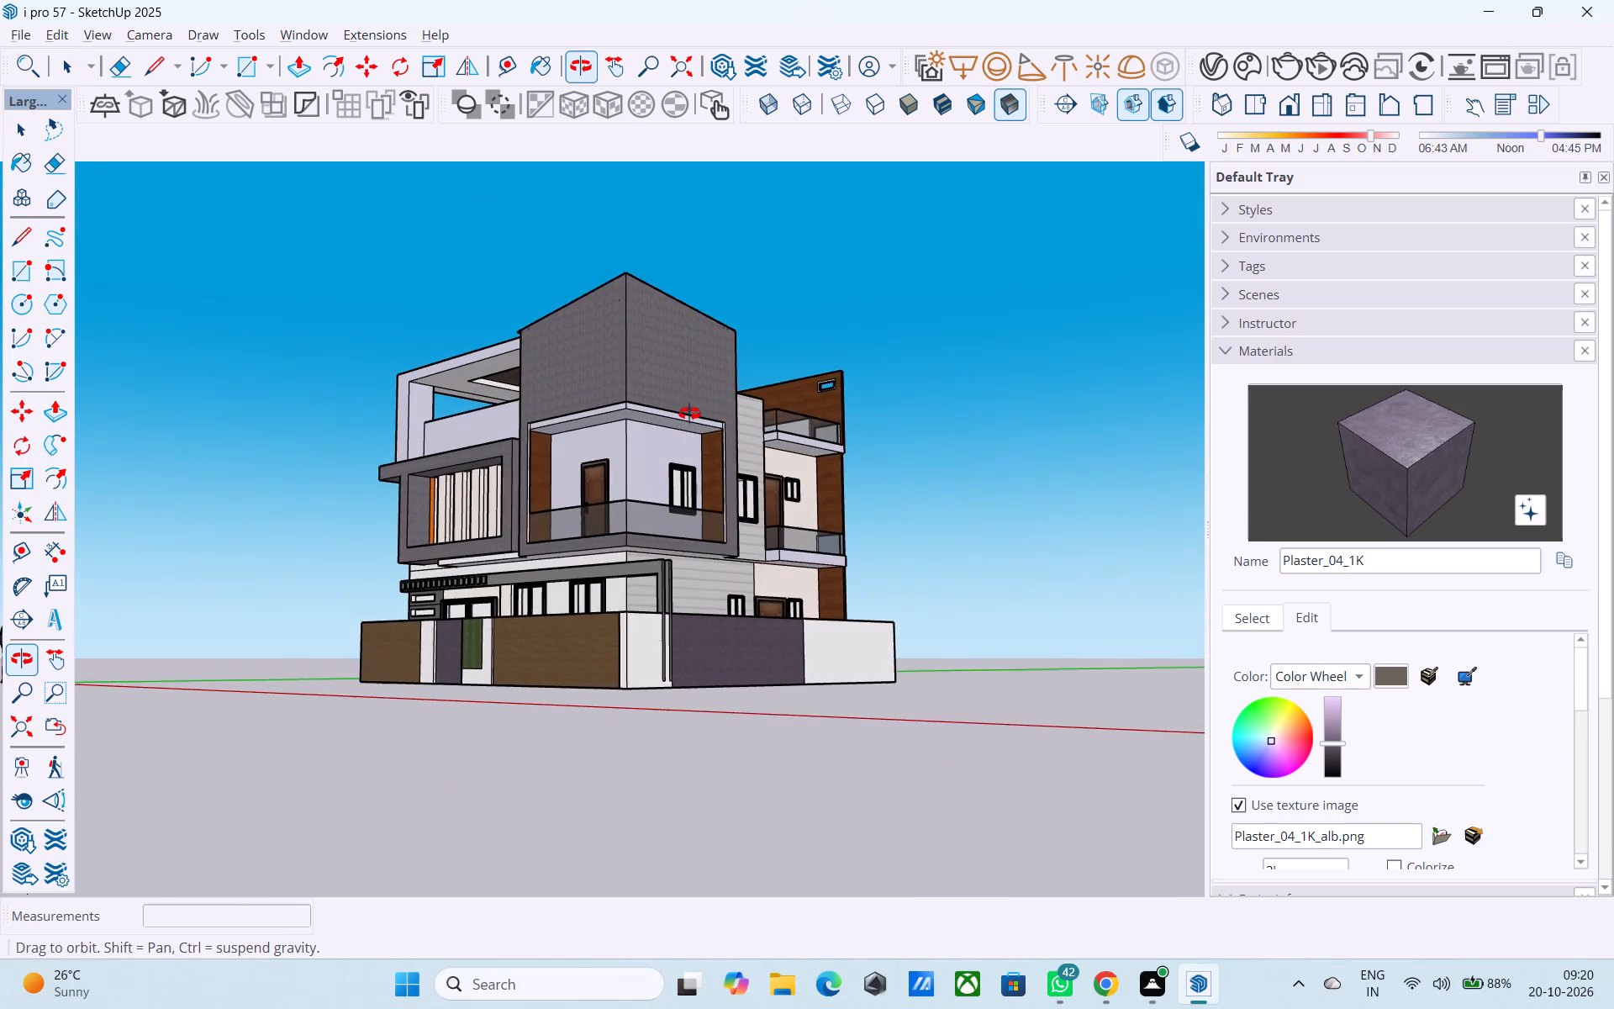
pyautogui.moveTo(689, 414); pyautogui.dragTo(709, 495, button='middle')
pyautogui.scroll(-1, 525, 518)
pyautogui.moveTo(516, 524); pyautogui.dragTo(528, 536, button='middle')
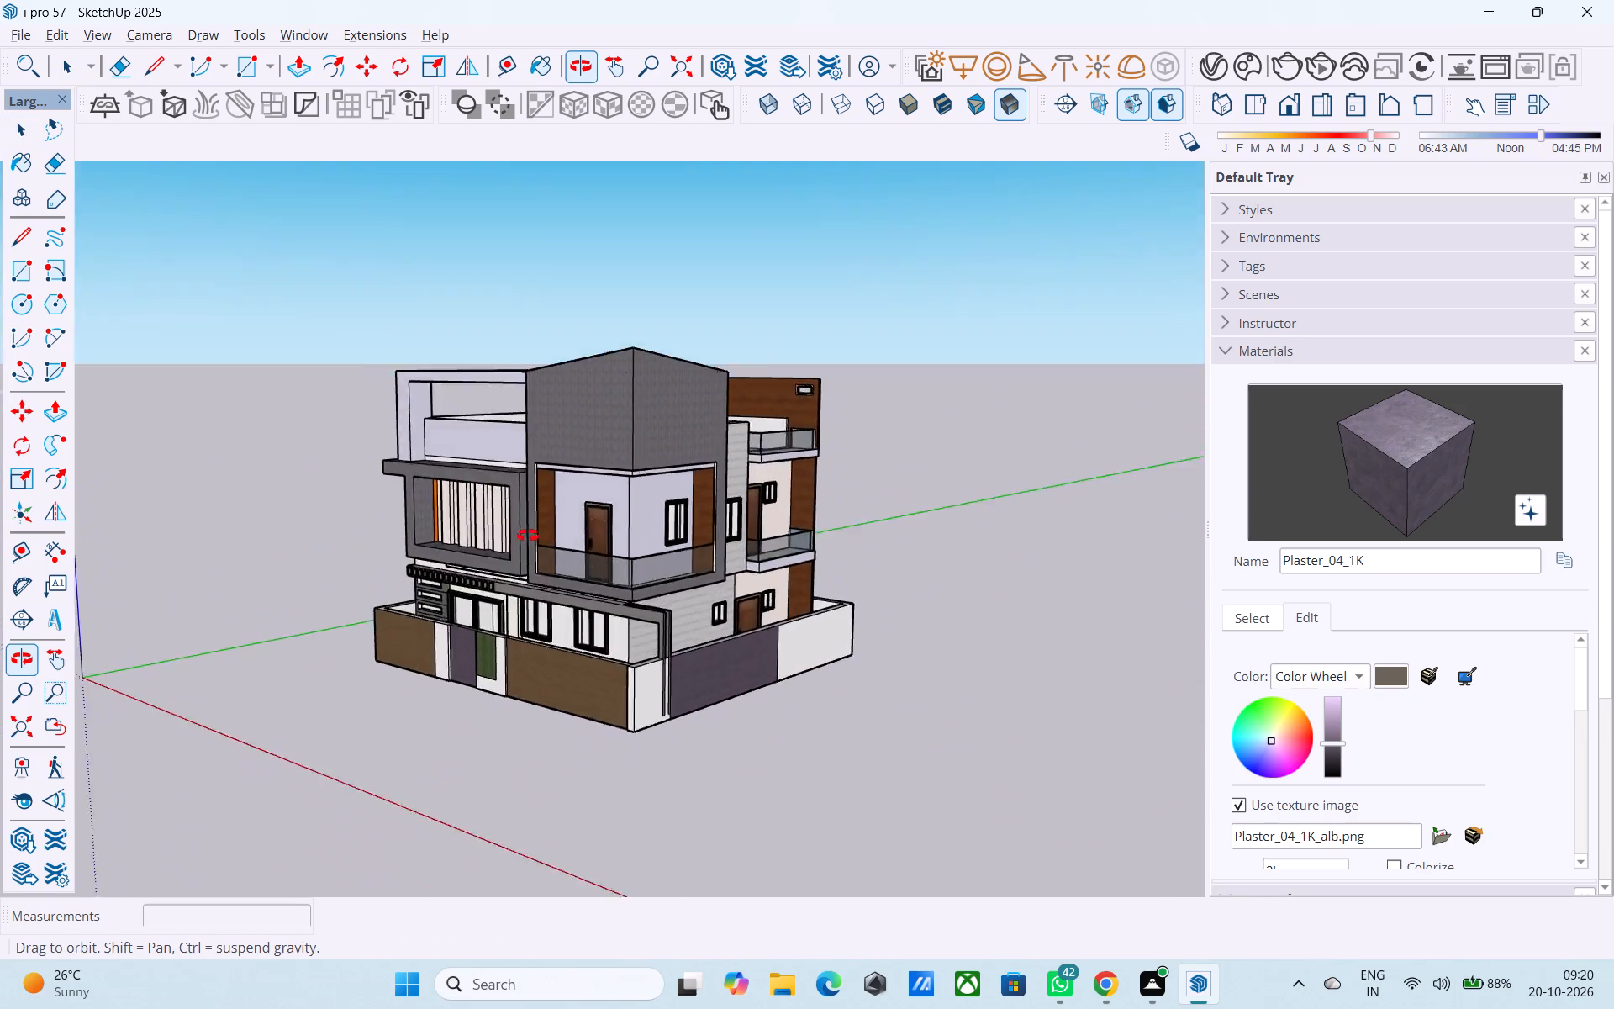
pyautogui.moveTo(528, 536); pyautogui.dragTo(520, 494, button='middle')
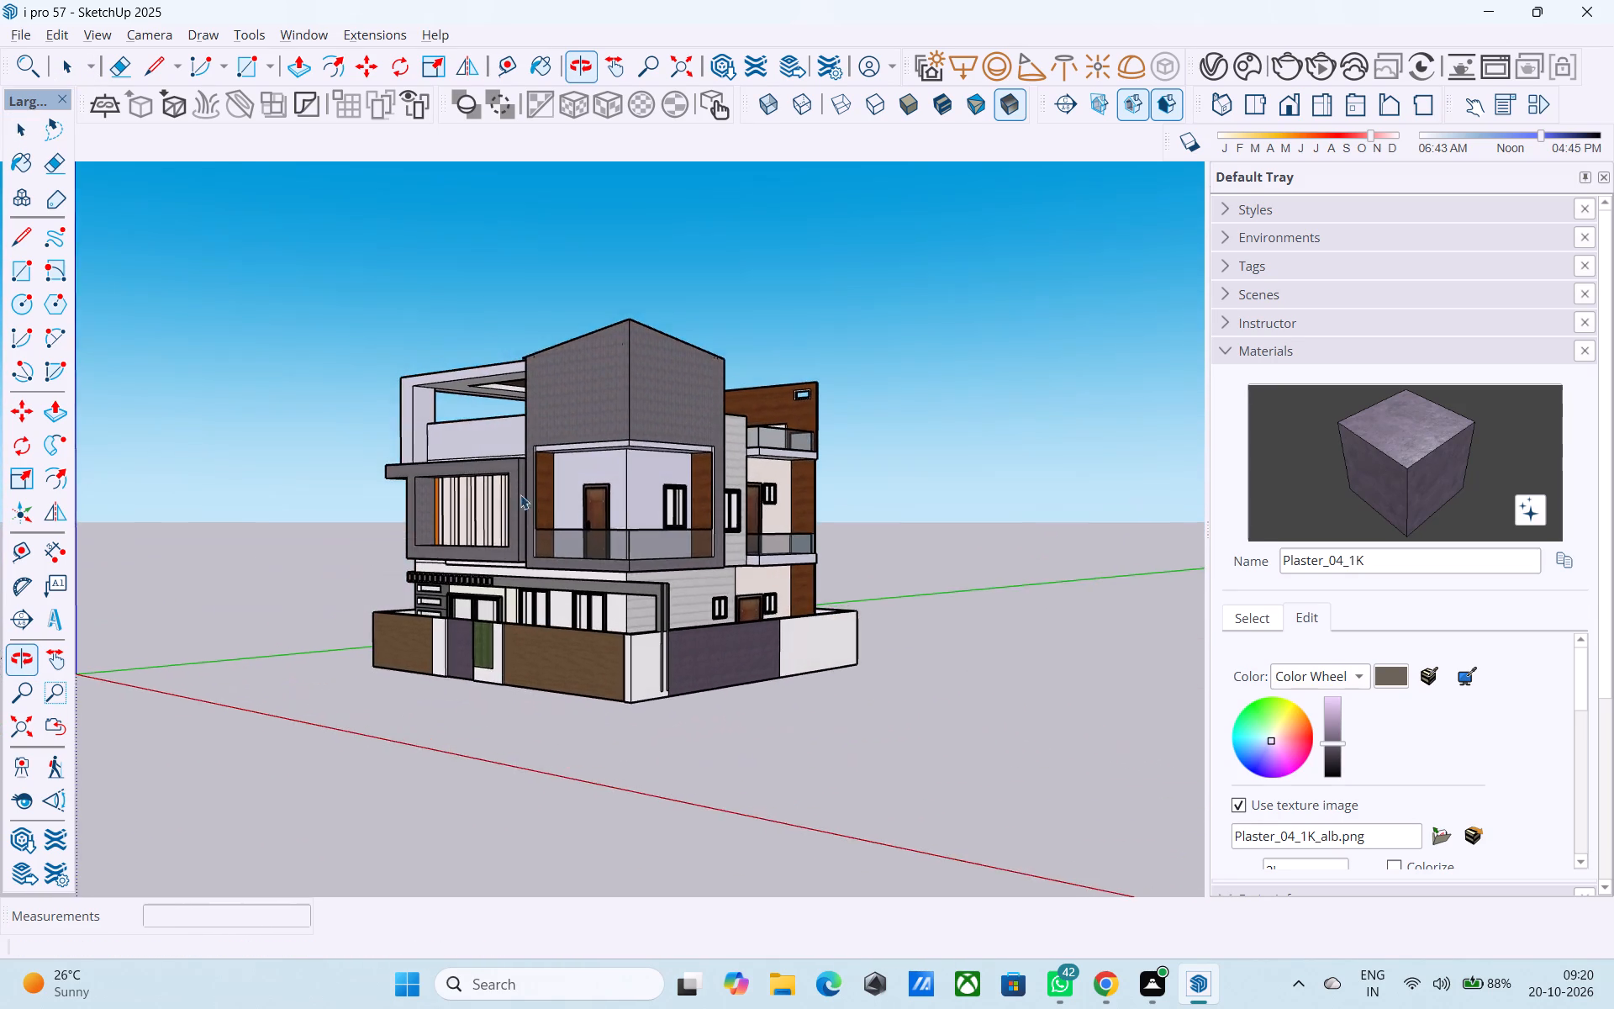
# Render the house from a closer front corner view with V-Ray.
pyautogui.scroll(2, 571, 484)
pyautogui.scroll(1, 643, 526)
pyautogui.scroll(1, 751, 219)
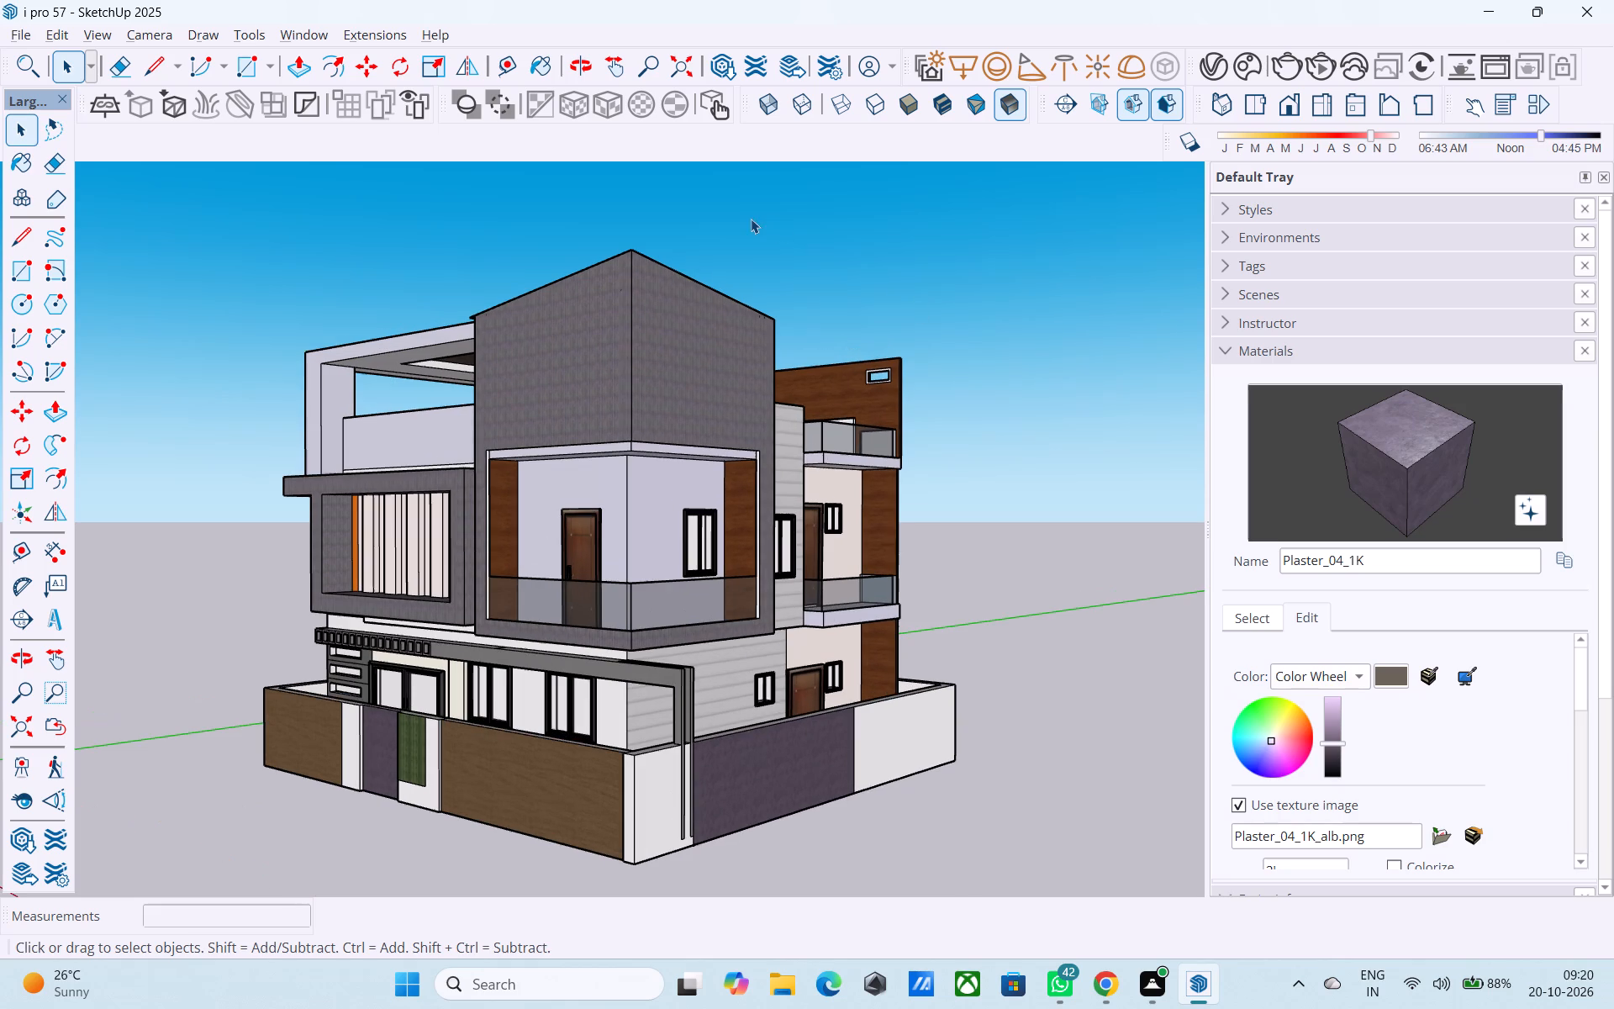
pyautogui.click(1292, 57)
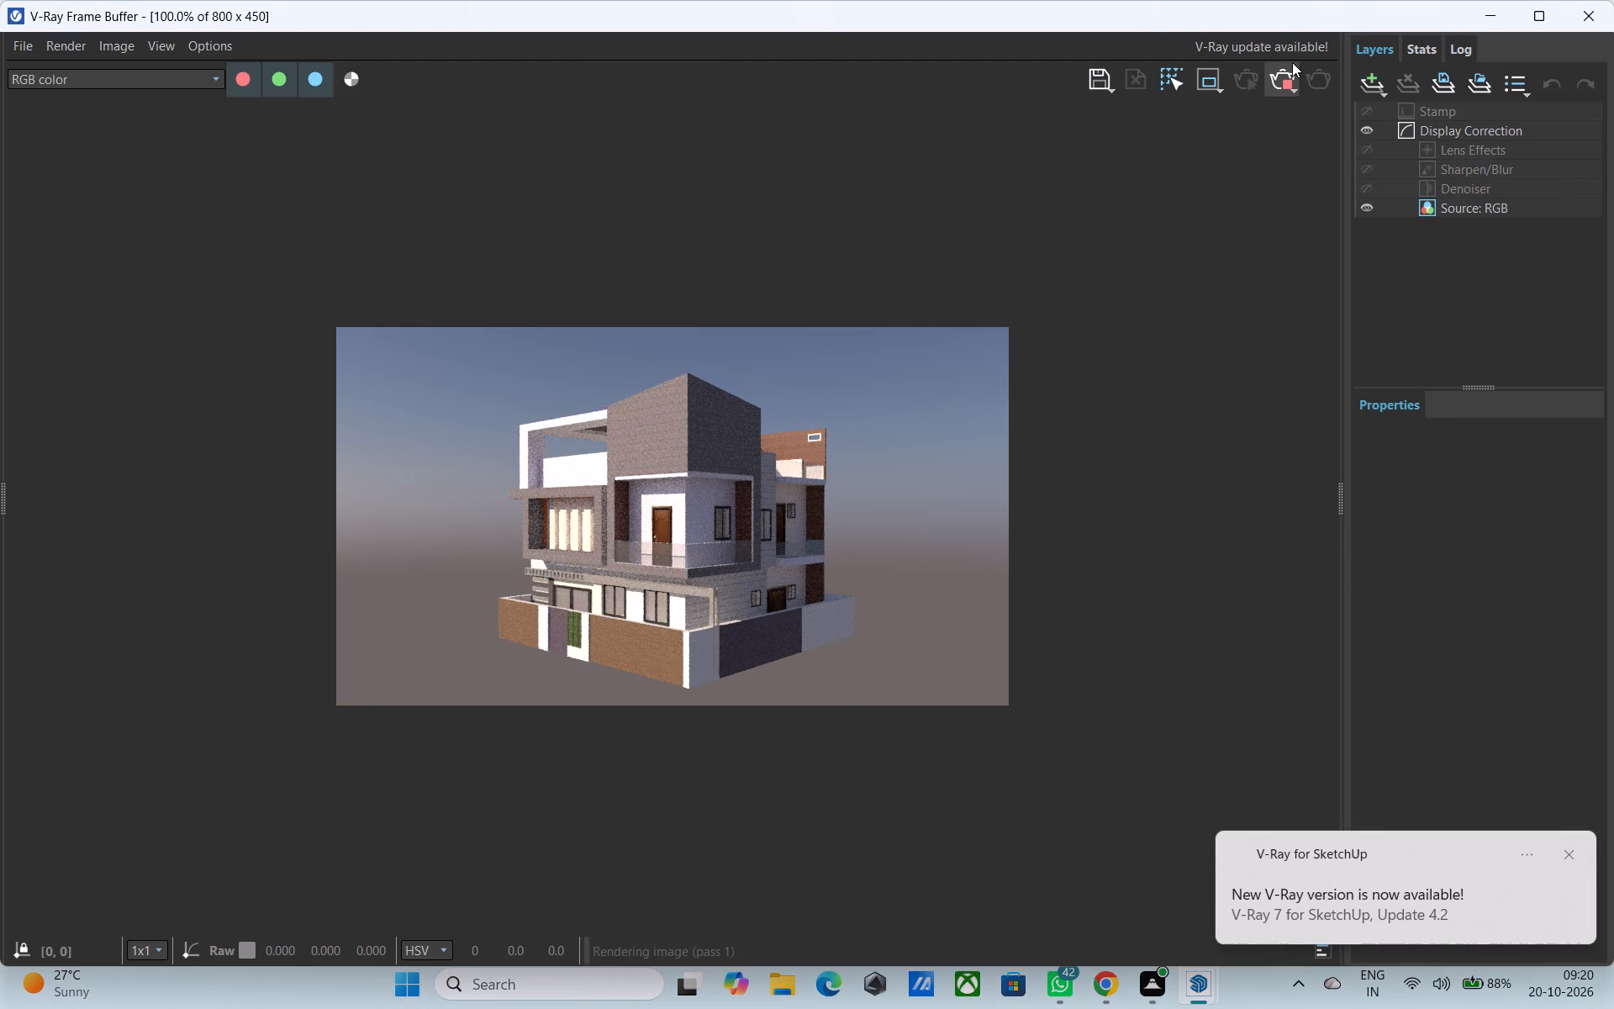
# Examine the finished render of the house up close and as a whole, then close the frame buffer.
pyautogui.scroll(1, 744, 485)
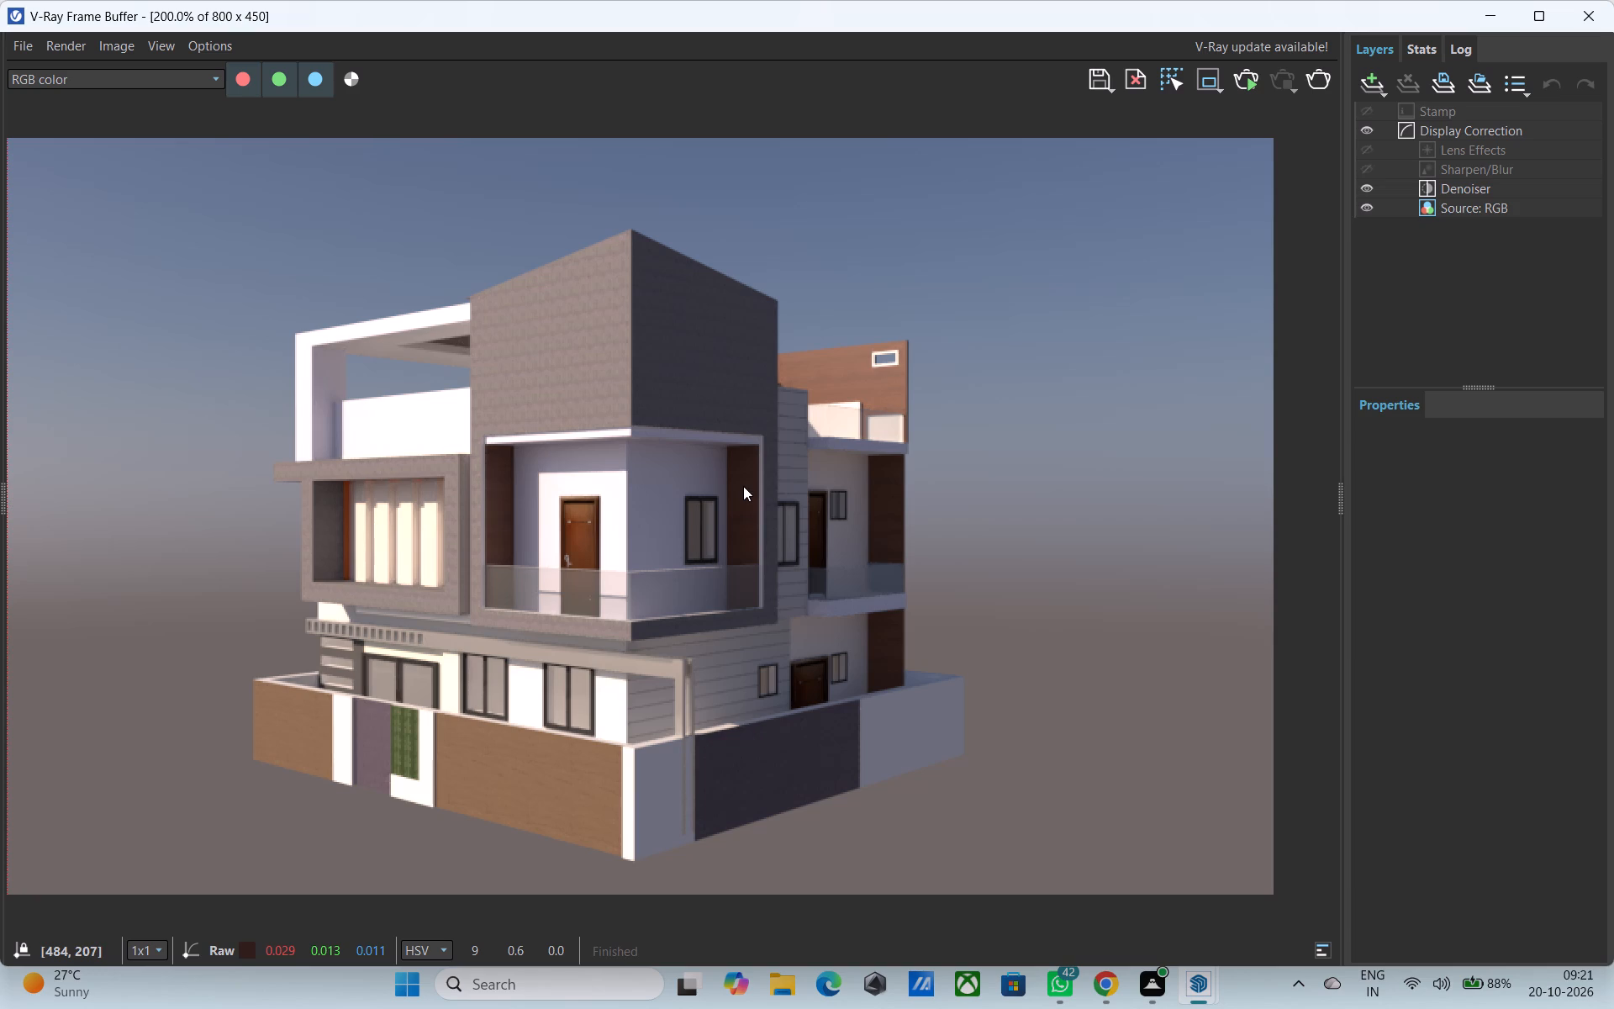
pyautogui.scroll(4, 427, 530)
pyautogui.scroll(-1, 427, 530)
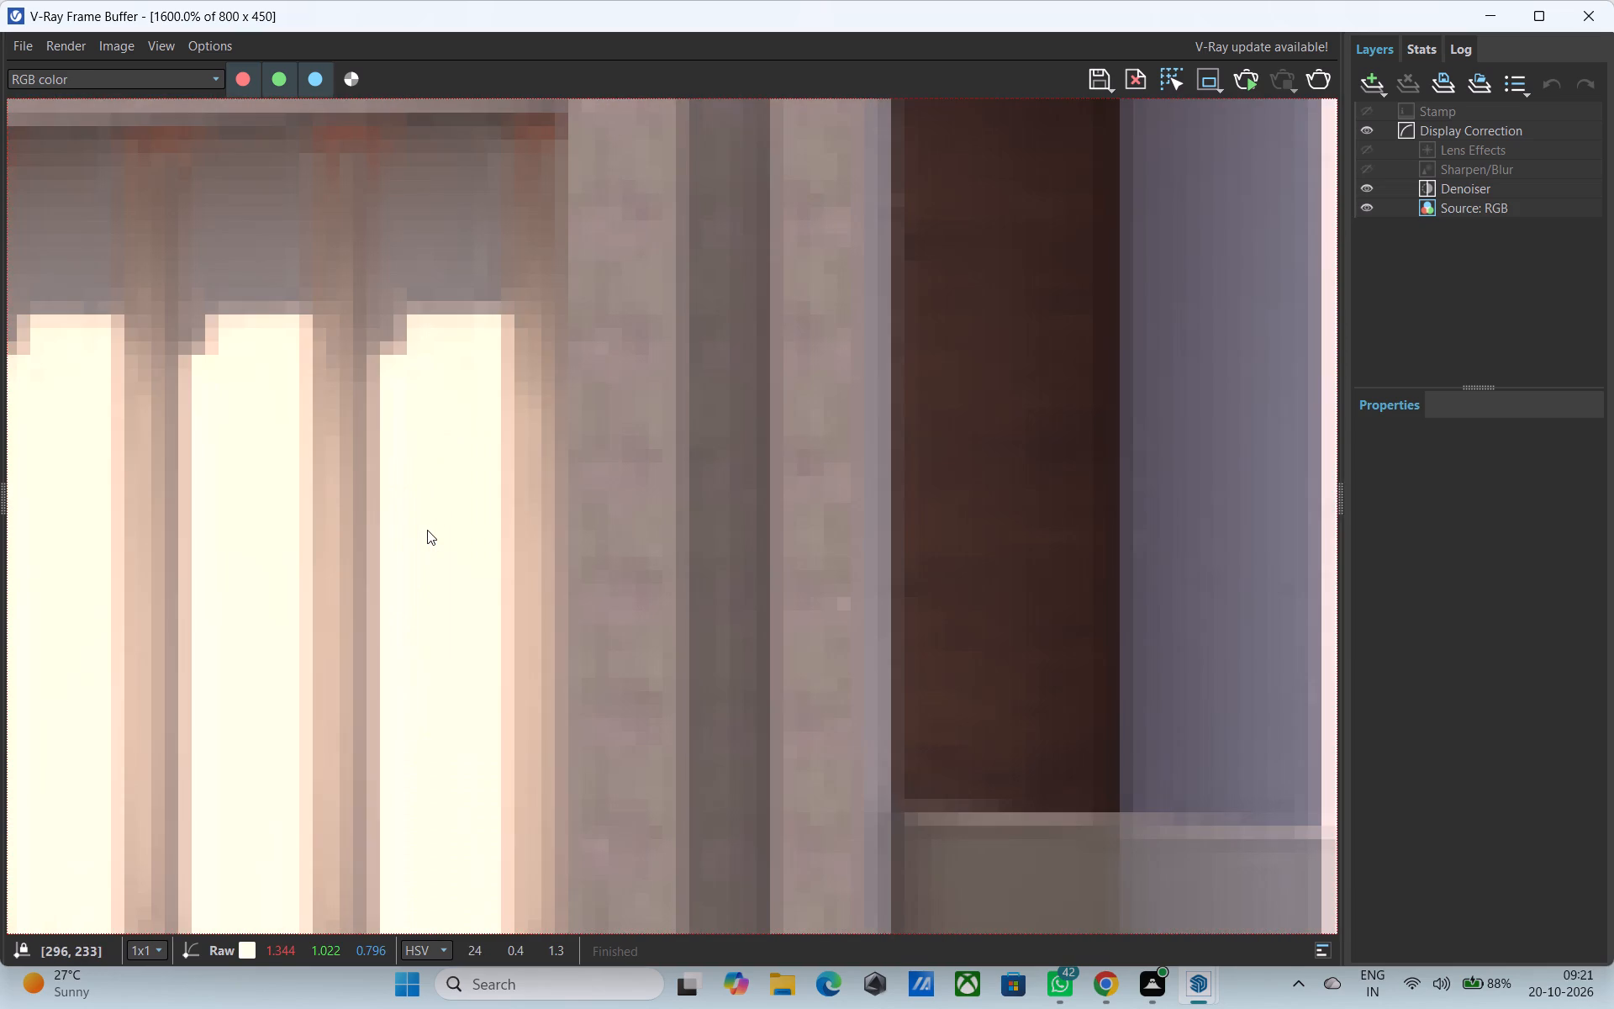
pyautogui.scroll(-6, 430, 543)
pyautogui.scroll(3, 641, 533)
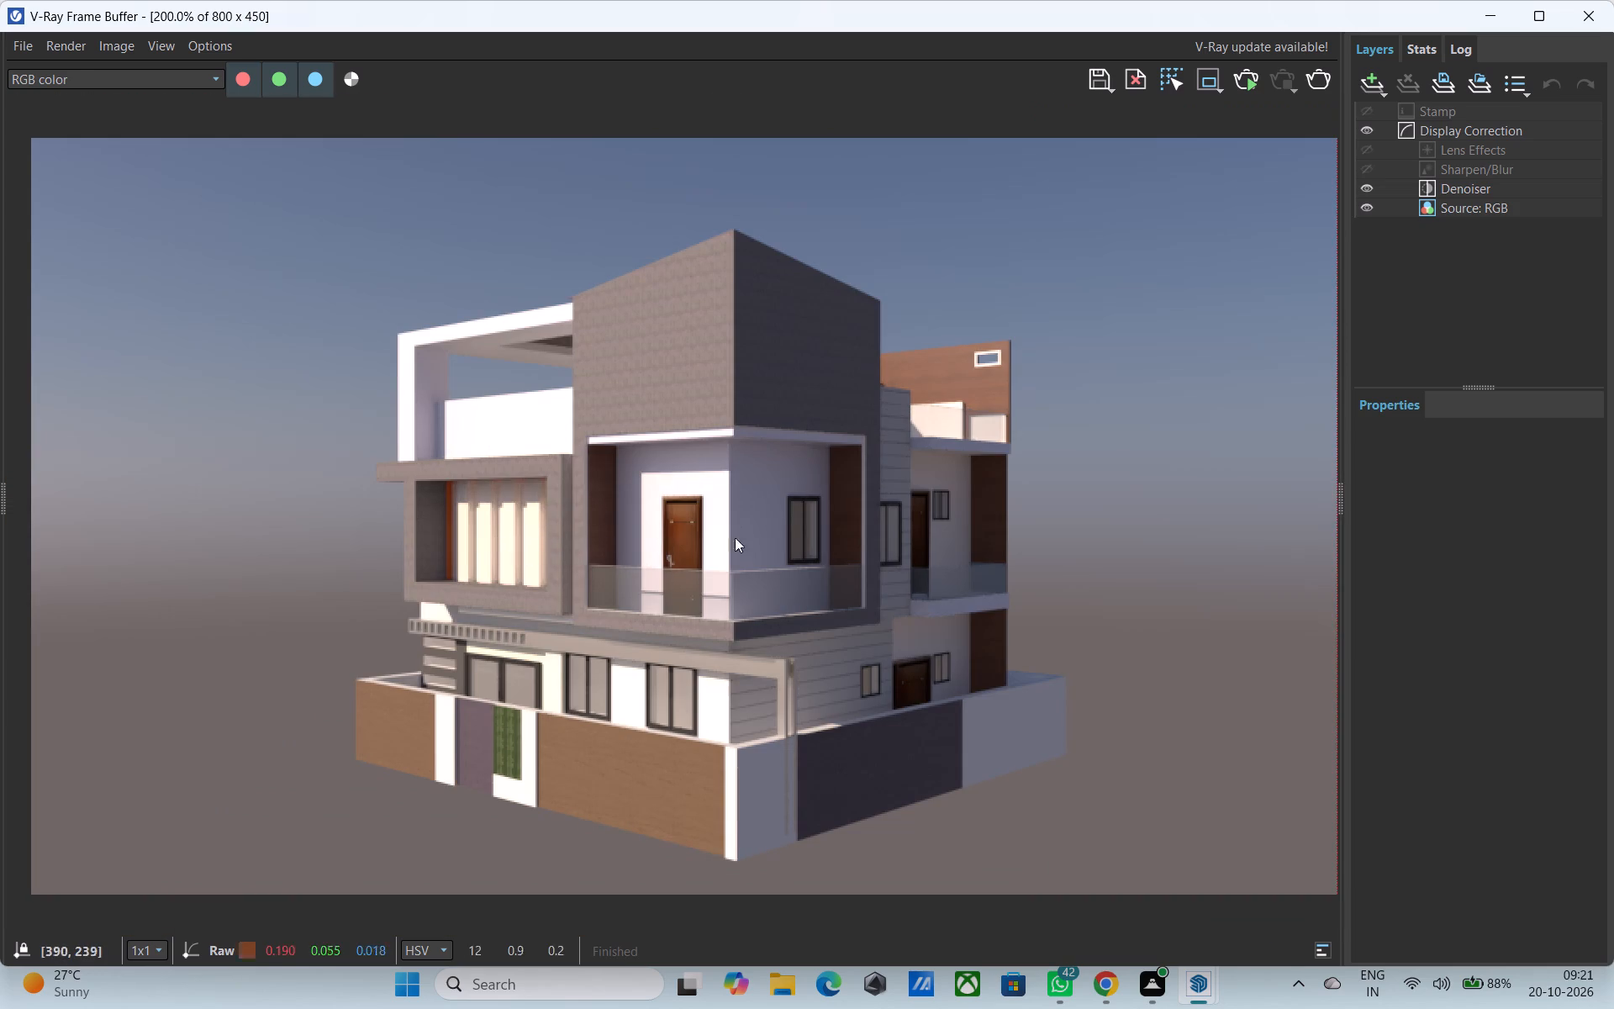
pyautogui.moveTo(794, 537); pyautogui.dragTo(757, 541, button='middle')
pyautogui.moveTo(764, 537); pyautogui.dragTo(773, 428, button='middle')
pyautogui.scroll(1, 772, 465)
pyautogui.scroll(-1, 831, 469)
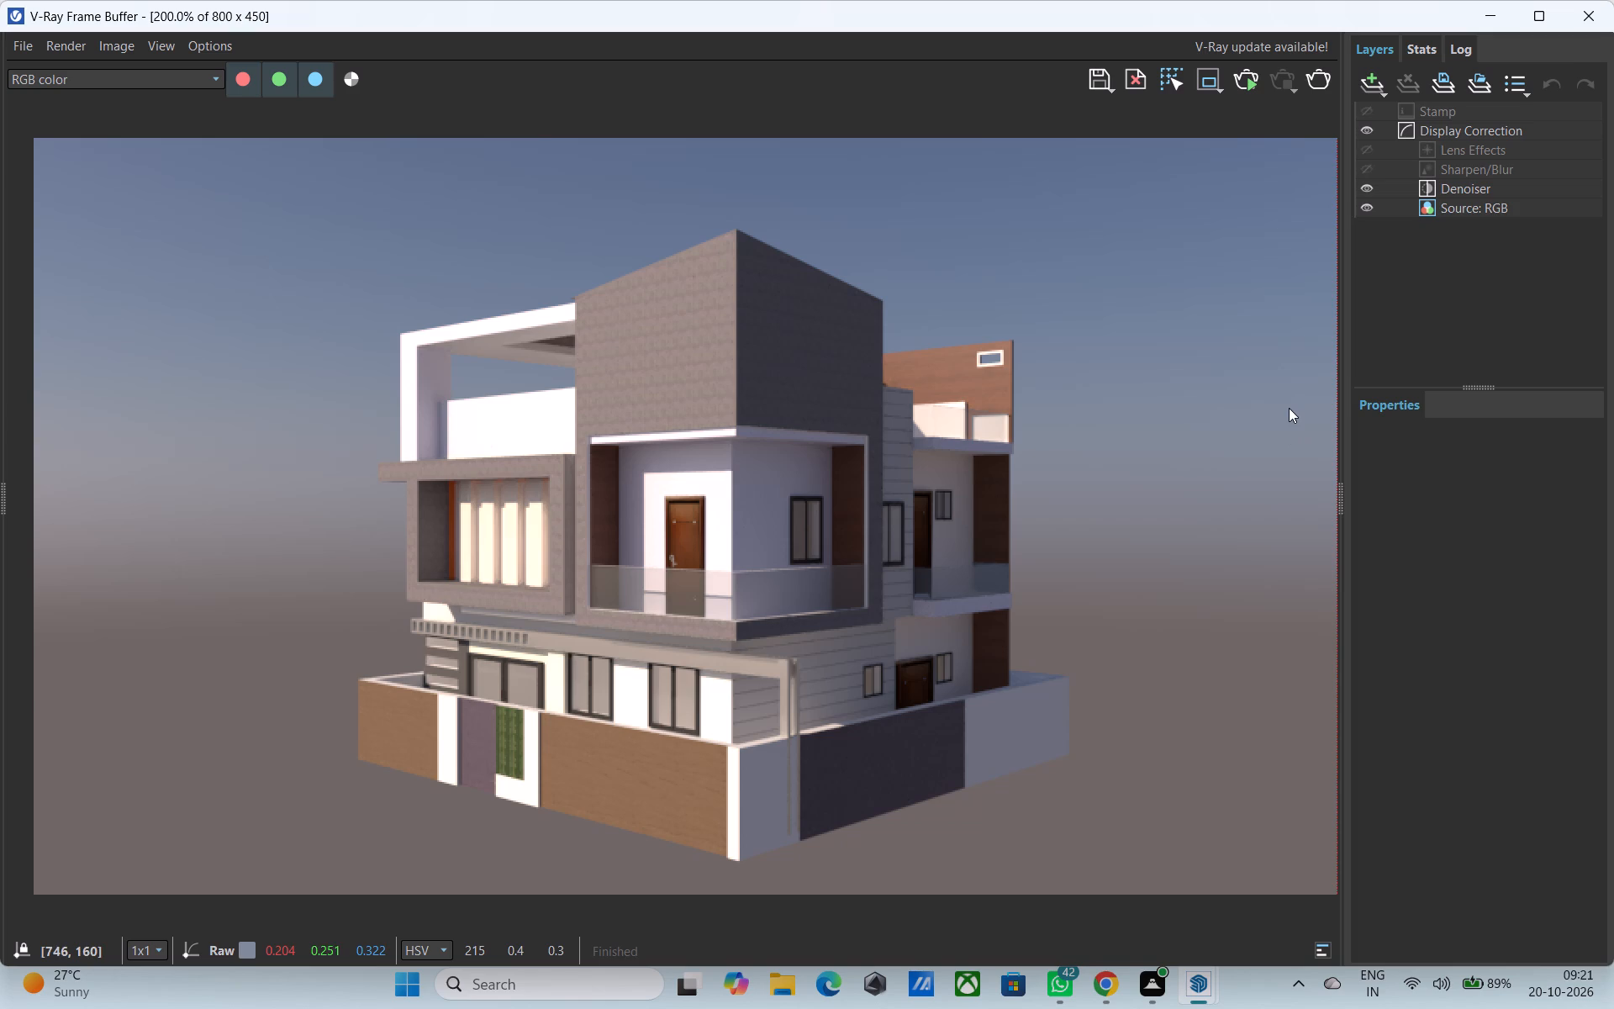
pyautogui.click(1574, 13)
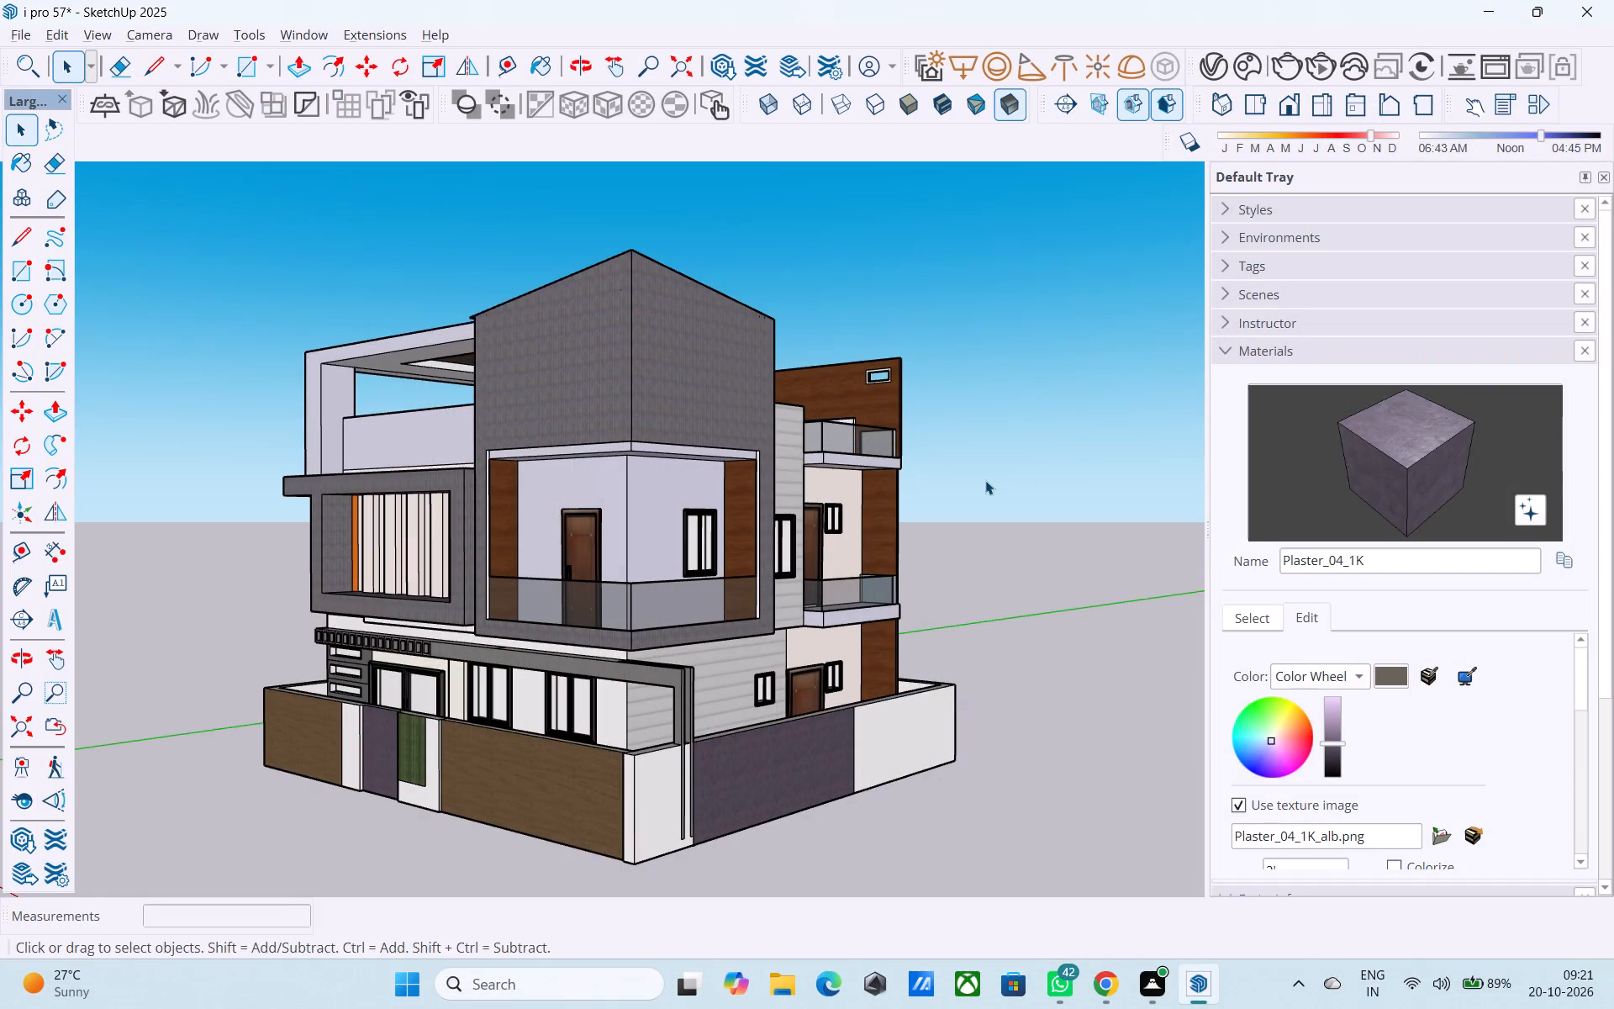
# Examine the house from the front corner and from above to review the roof, terrace, balconies and compound wall.
pyautogui.moveTo(988, 449); pyautogui.dragTo(1062, 382, button='middle')
pyautogui.scroll(-3, 1062, 382)
pyautogui.moveTo(1062, 382); pyautogui.dragTo(819, 643, button='middle')
pyautogui.scroll(3, 546, 386)
pyautogui.moveTo(604, 304); pyautogui.dragTo(682, 197, button='middle')
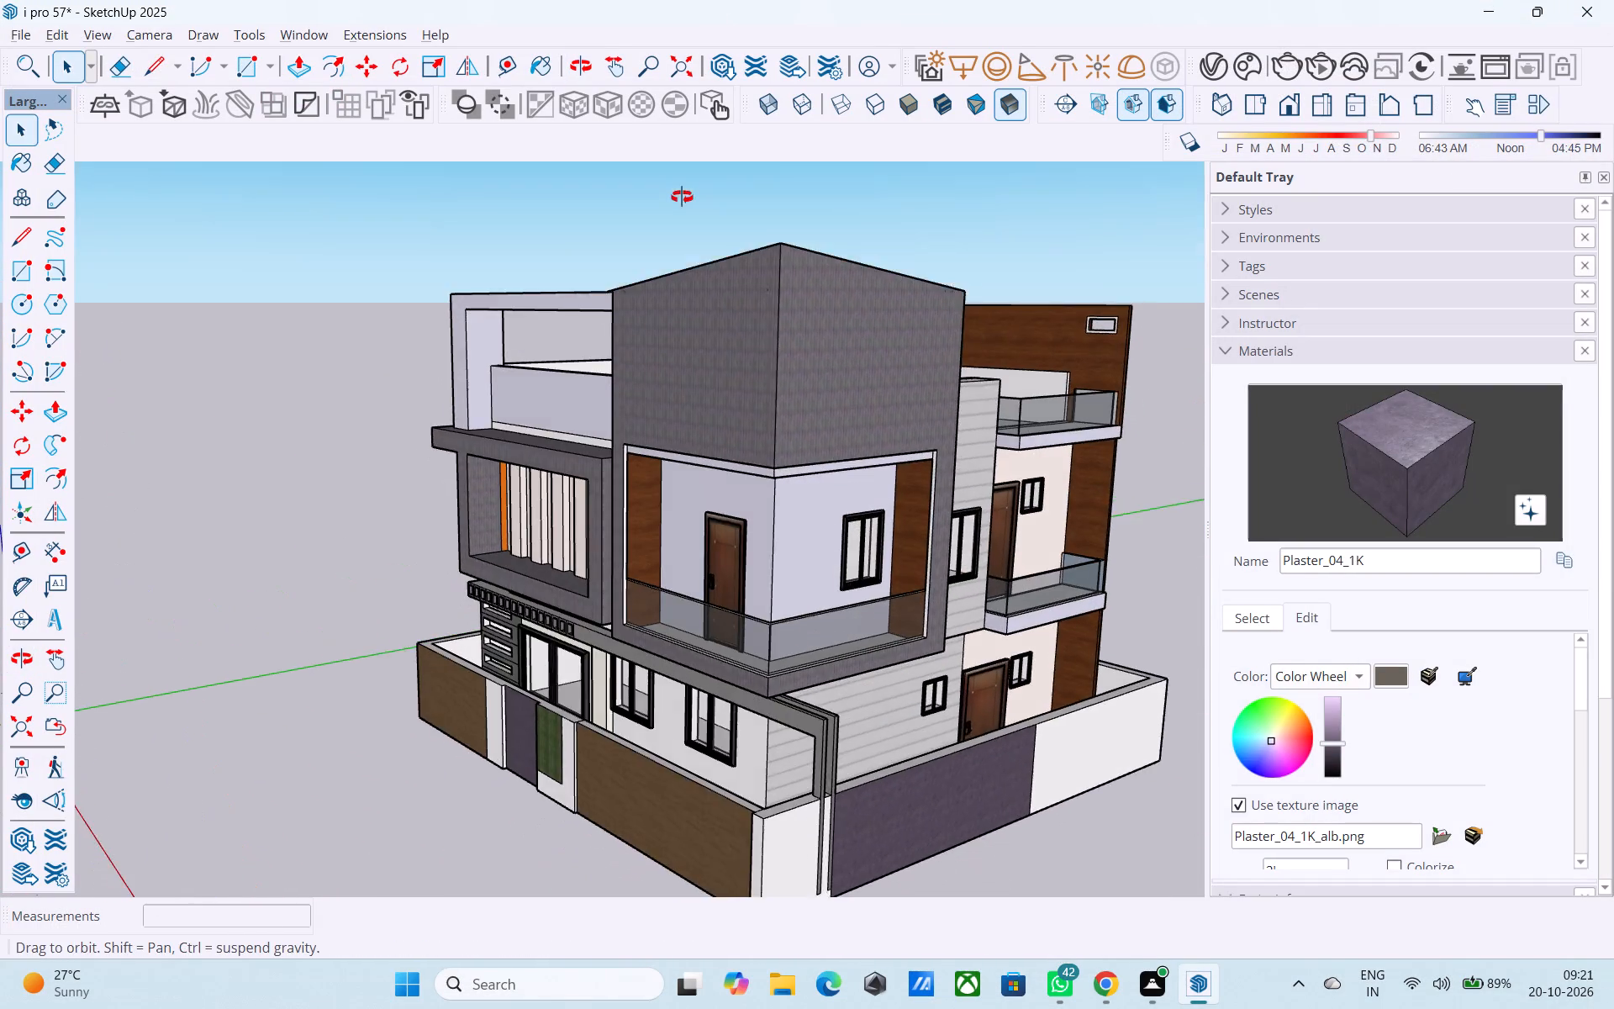
pyautogui.moveTo(682, 197); pyautogui.dragTo(682, 203, button='middle')
pyautogui.scroll(-2, 715, 351)
pyautogui.scroll(-4, 501, 452)
pyautogui.moveTo(681, 420); pyautogui.dragTo(694, 366, button='middle')
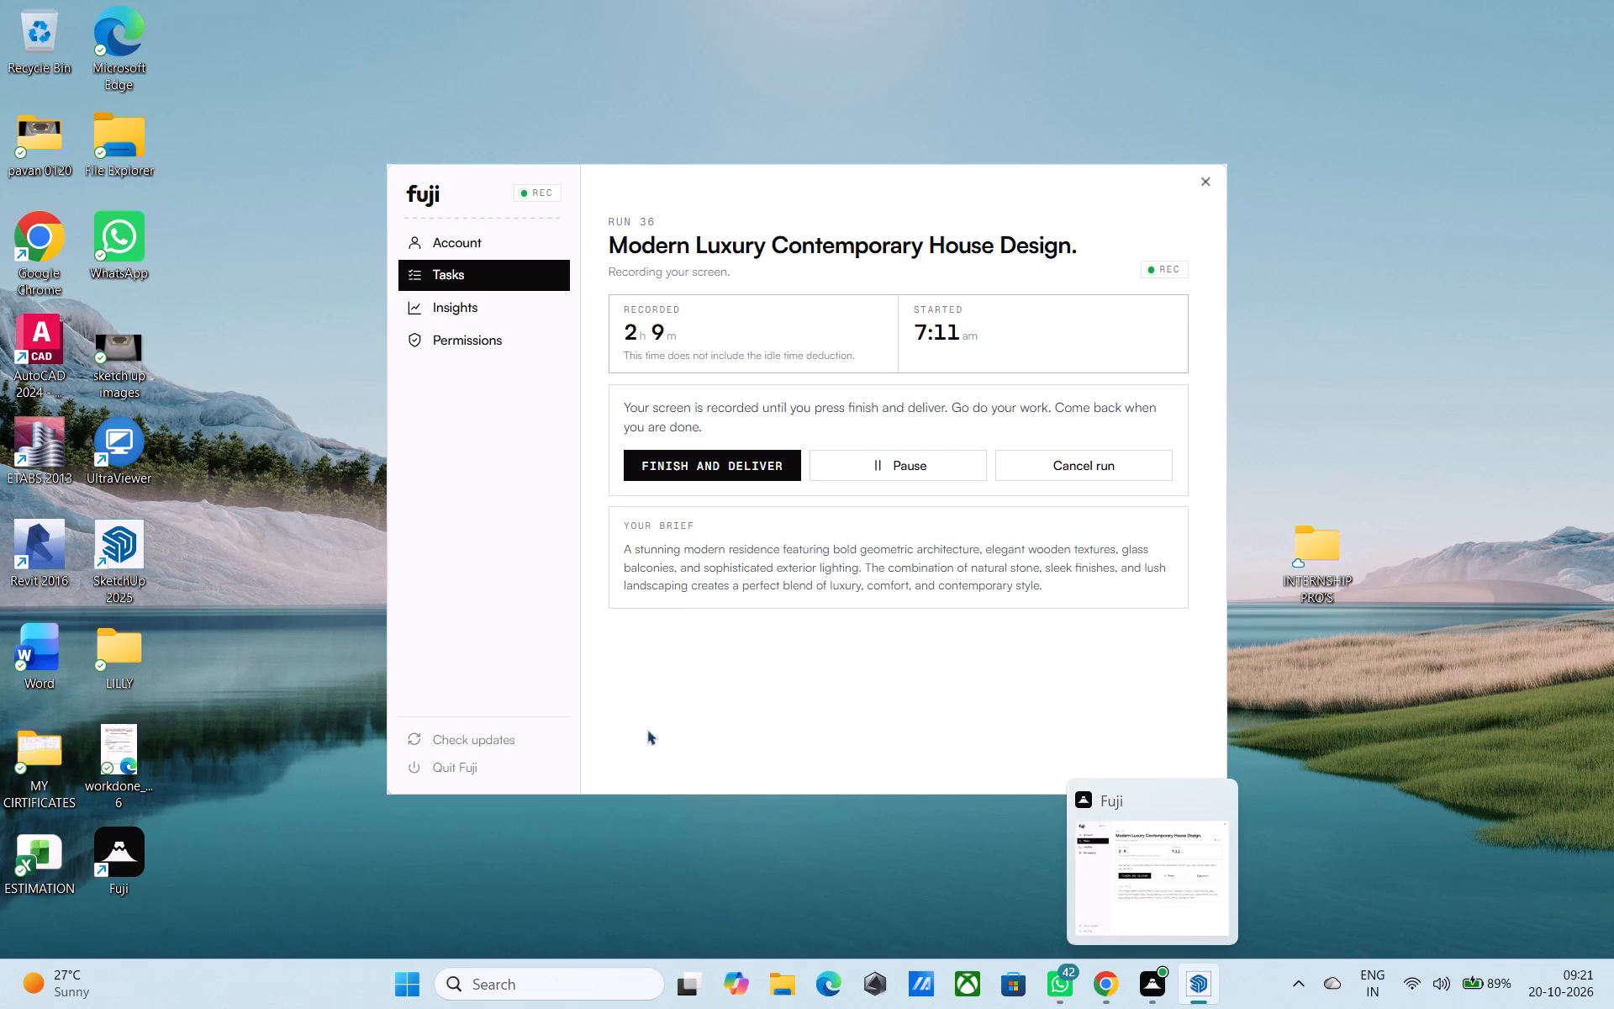
pyautogui.moveTo(717, 358); pyautogui.dragTo(594, 600, button='middle')
pyautogui.scroll(3, 717, 385)
pyautogui.moveTo(704, 384); pyautogui.dragTo(883, 322, button='middle')
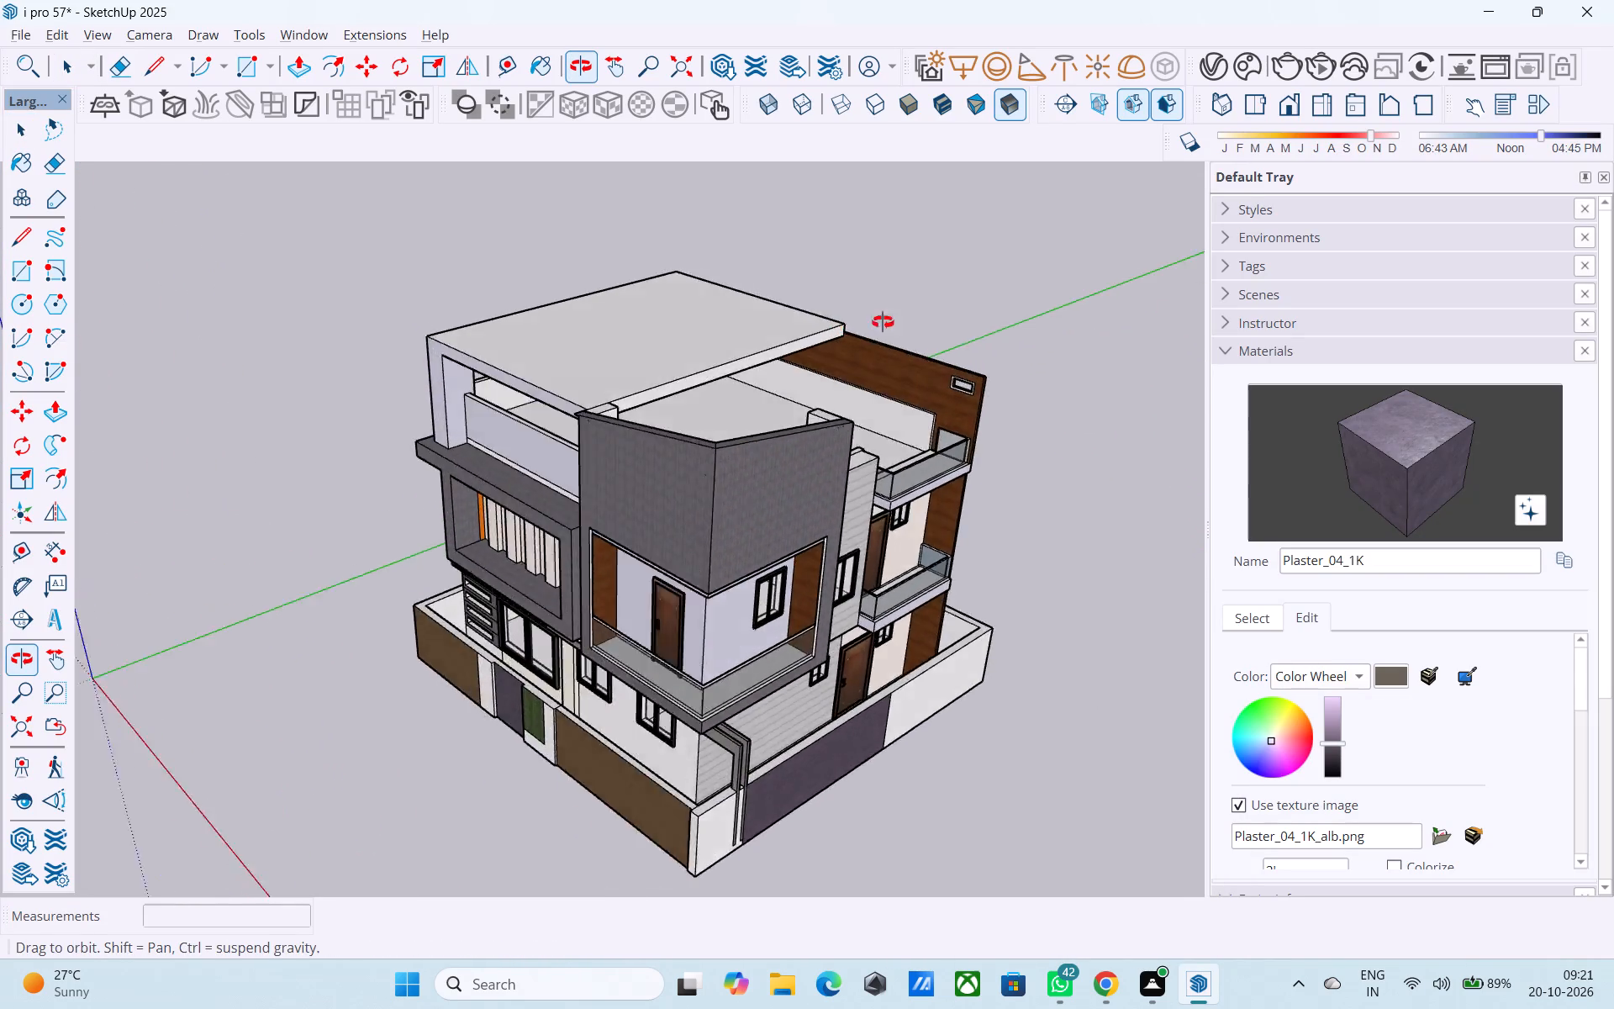
pyautogui.moveTo(883, 322); pyautogui.dragTo(974, 264, button='middle')
pyautogui.scroll(1, 974, 264)
pyautogui.moveTo(974, 263); pyautogui.dragTo(1021, 209, button='middle')
pyautogui.scroll(1, 1011, 216)
pyautogui.moveTo(767, 367); pyautogui.dragTo(375, 614, button='middle')
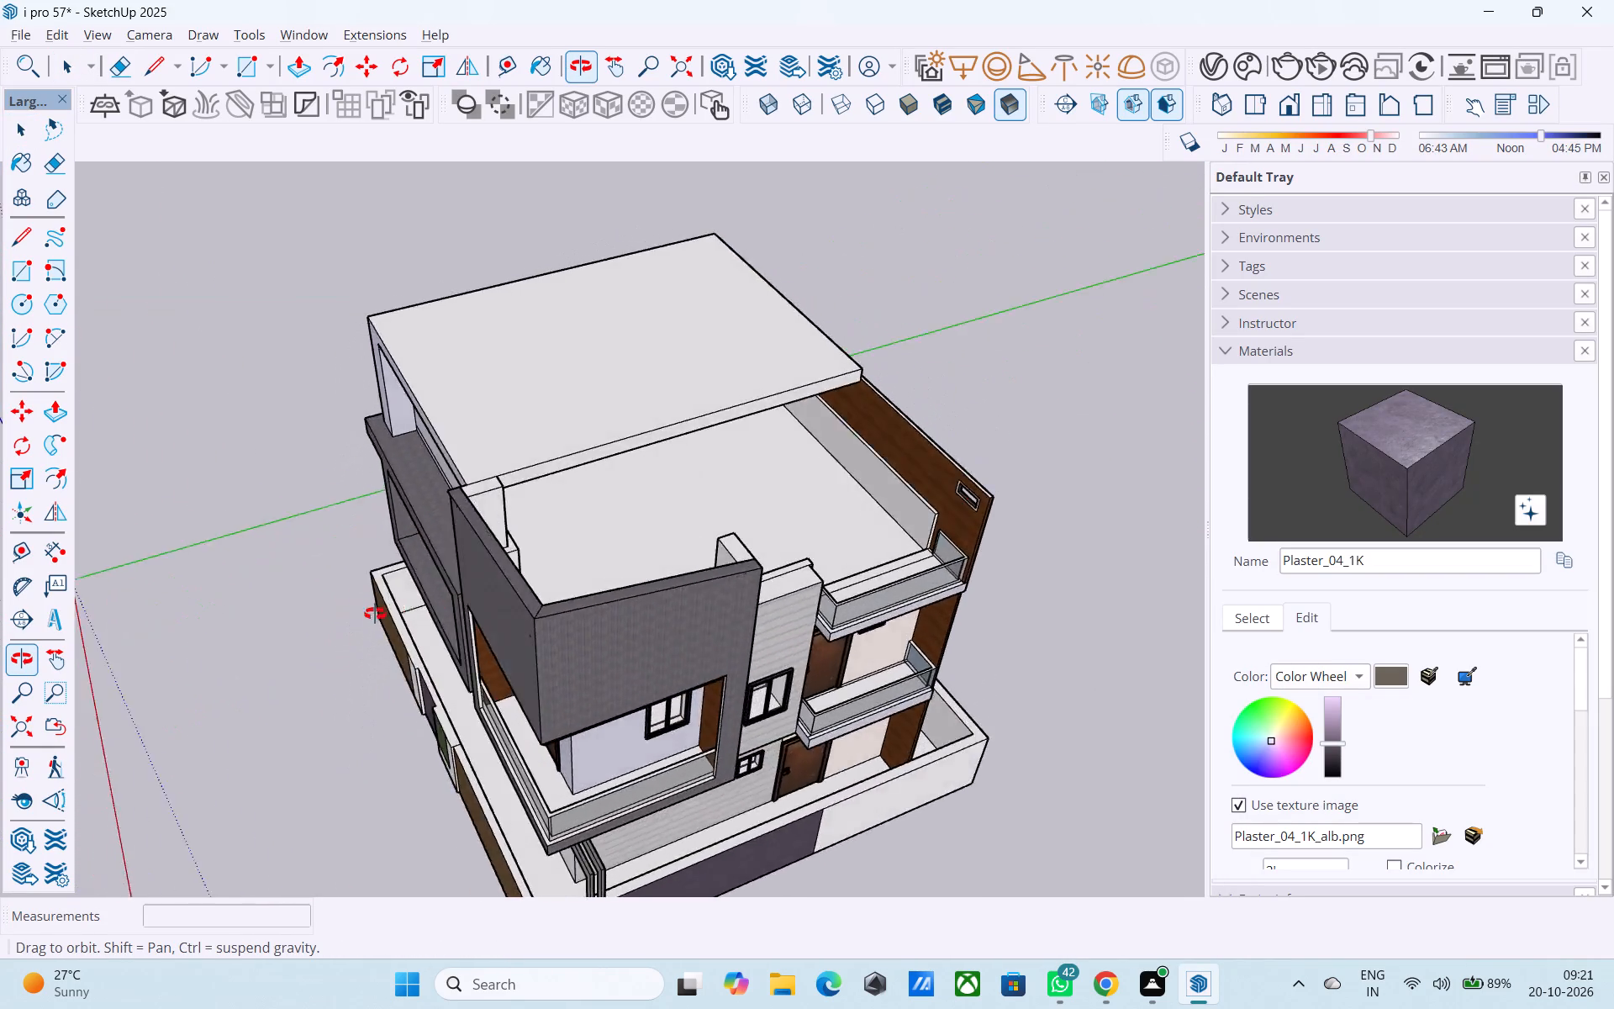
pyautogui.moveTo(375, 614); pyautogui.dragTo(619, 272, button='middle')
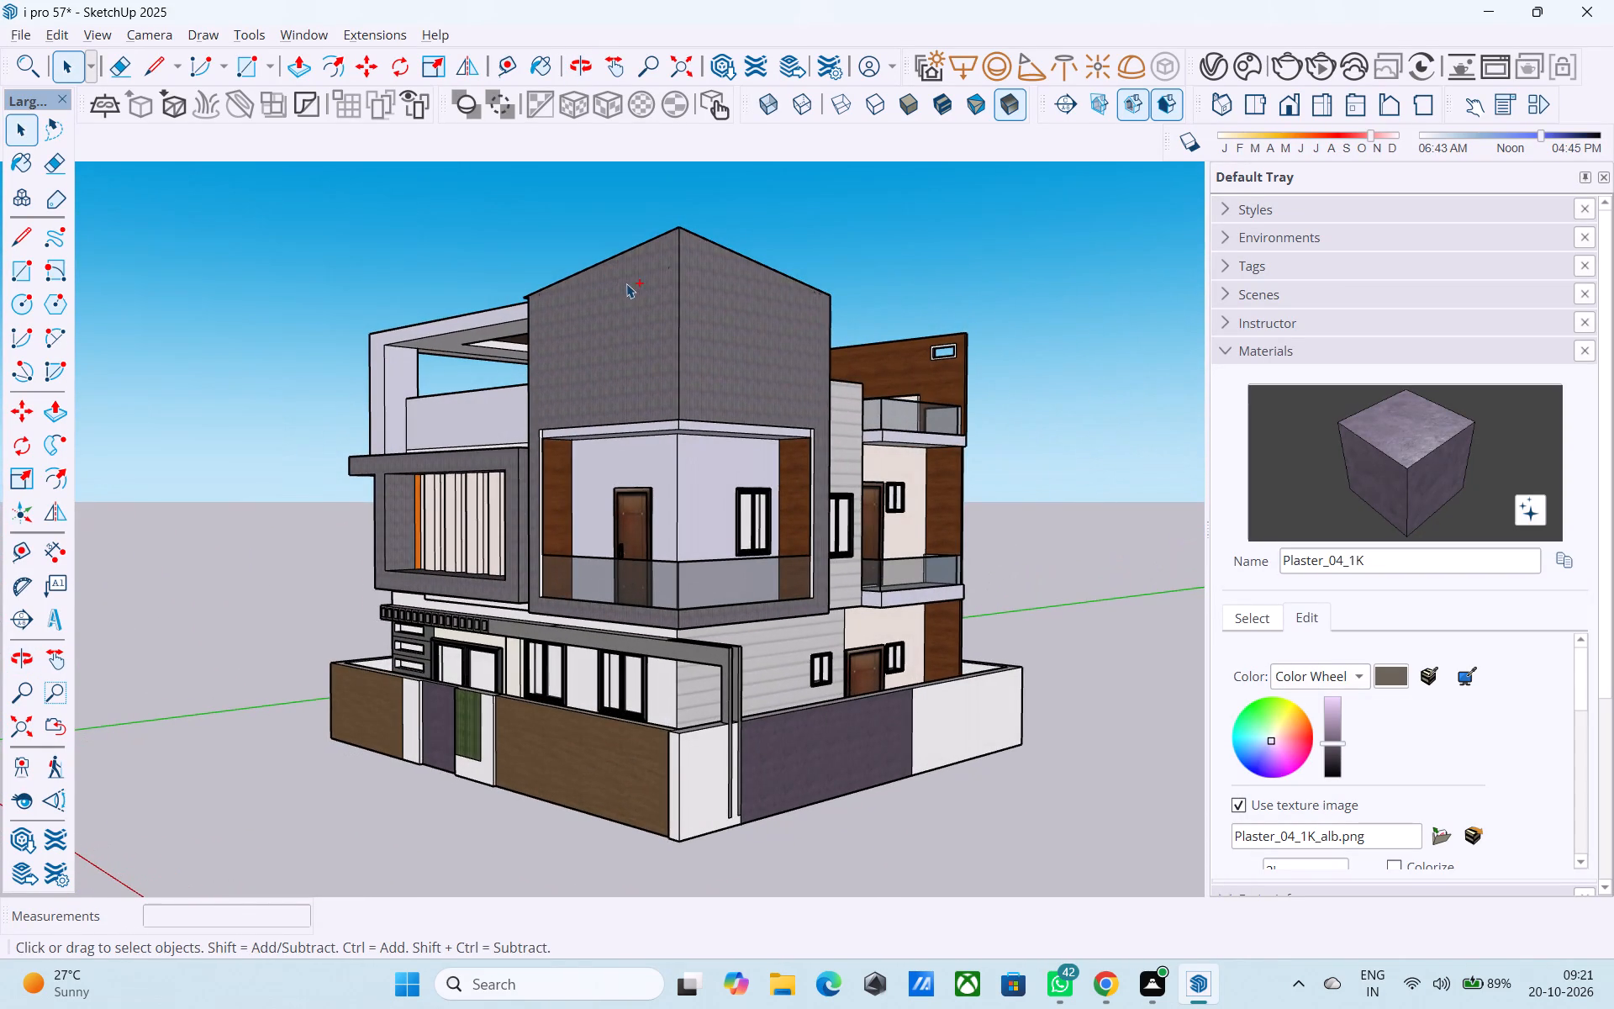
# Save the model.
pyautogui.hotkey('ctrl', 's')
# Examine the front corner of the house from low and slightly raised angles, near and far, to review the exterior.
pyautogui.moveTo(681, 483); pyautogui.dragTo(622, 404, button='middle')
pyautogui.scroll(1, 612, 405)
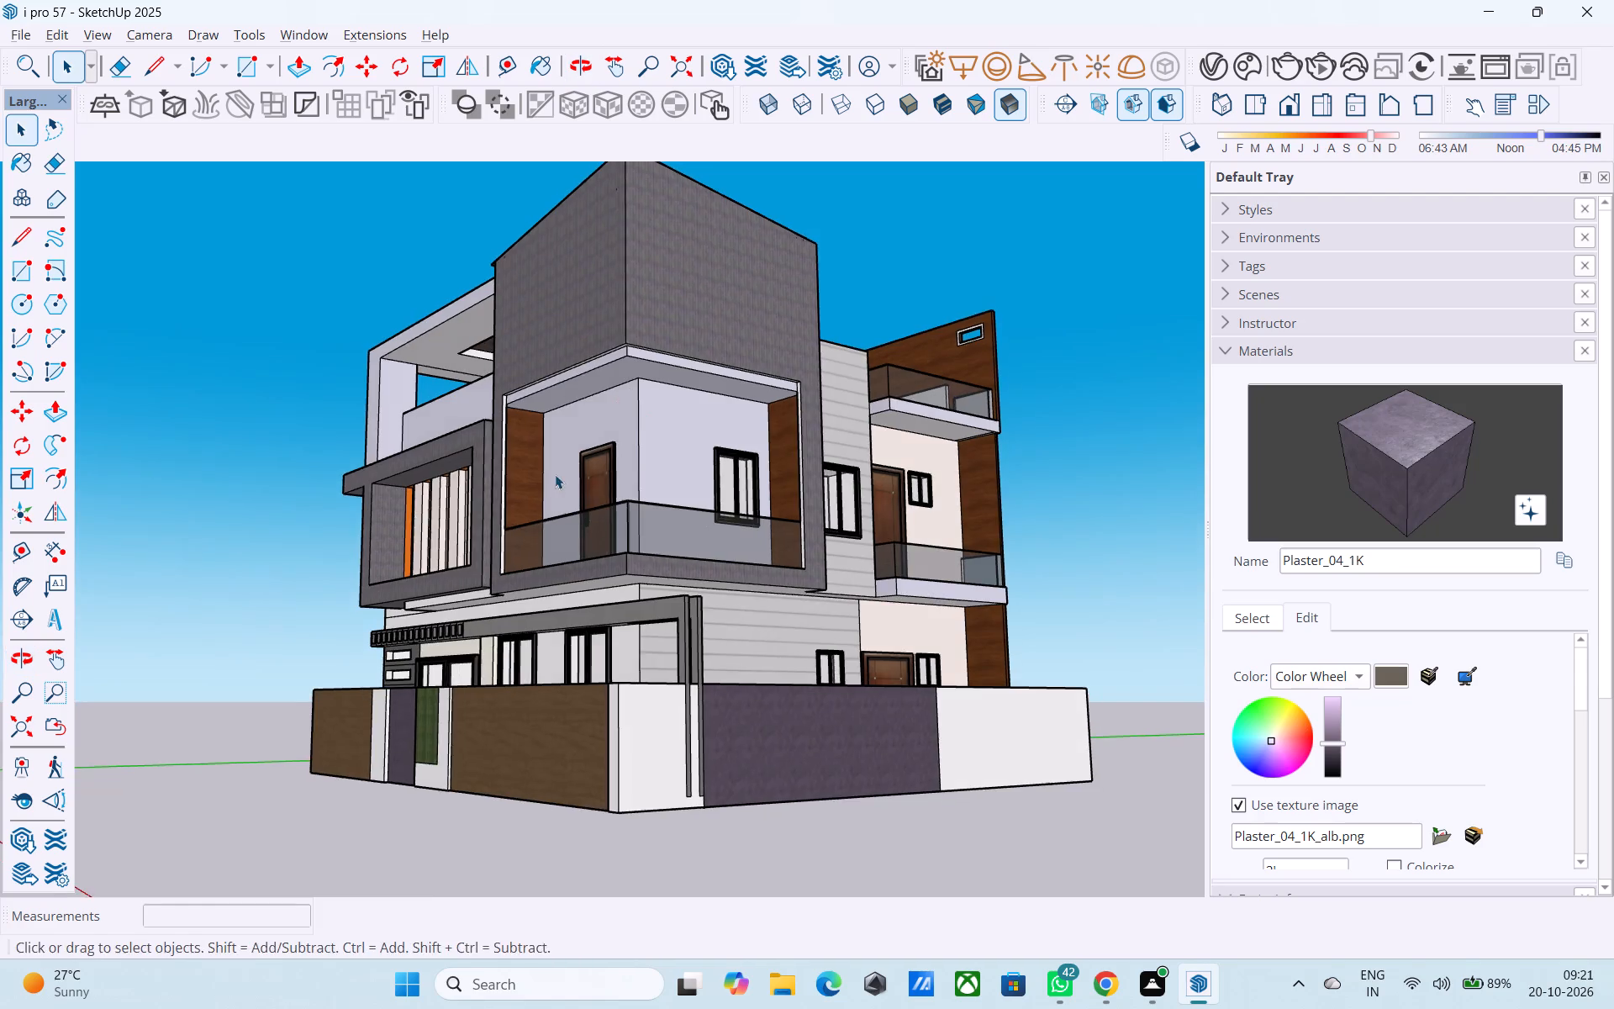
pyautogui.scroll(-3, 555, 476)
pyautogui.moveTo(522, 489); pyautogui.dragTo(675, 594, button='middle')
pyautogui.scroll(-1, 630, 585)
pyautogui.moveTo(580, 562); pyautogui.dragTo(514, 516, button='middle')
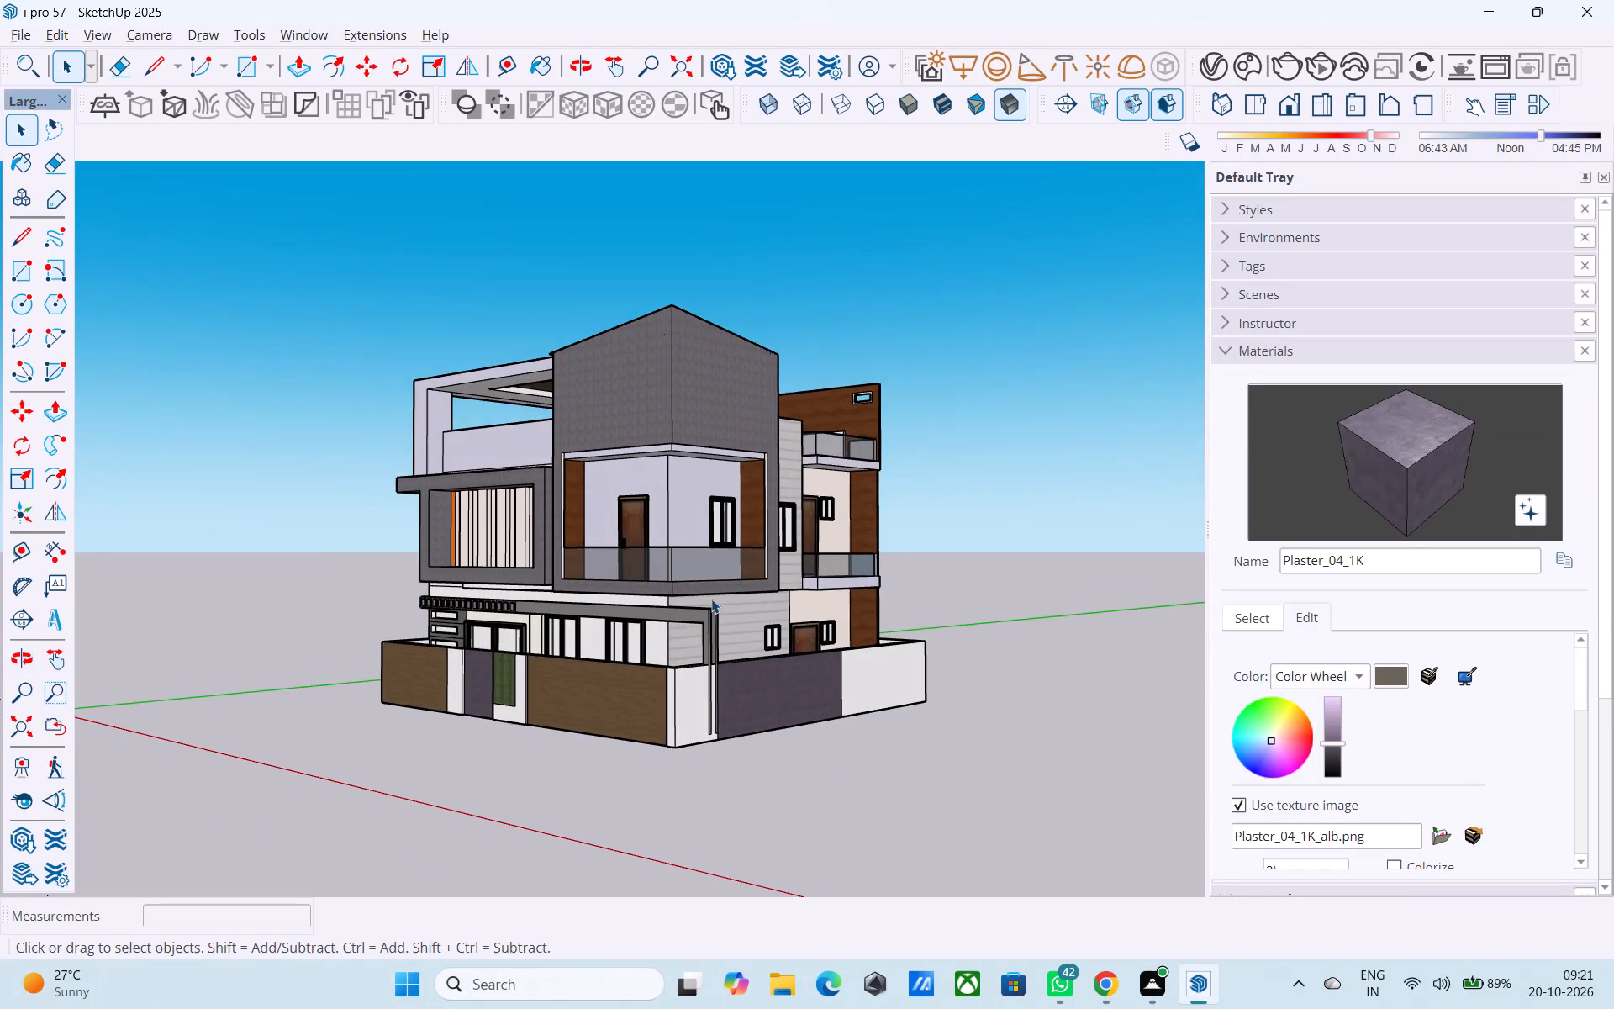
pyautogui.moveTo(692, 593); pyautogui.dragTo(619, 549, button='middle')
pyautogui.scroll(-2, 638, 539)
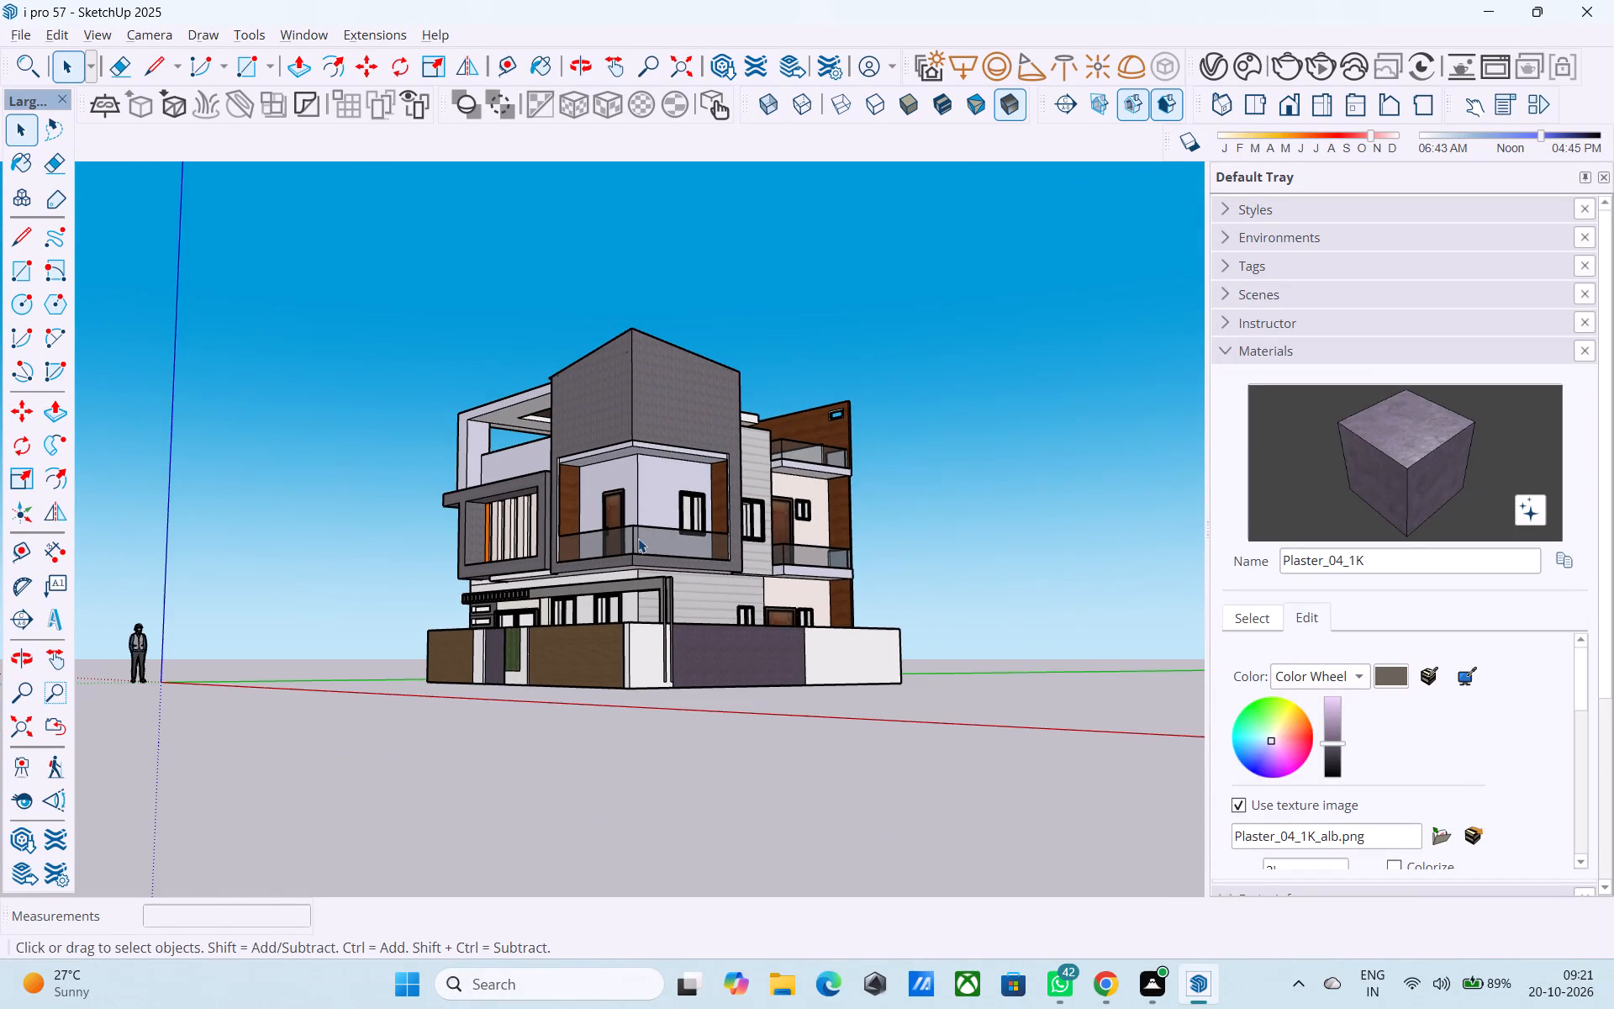